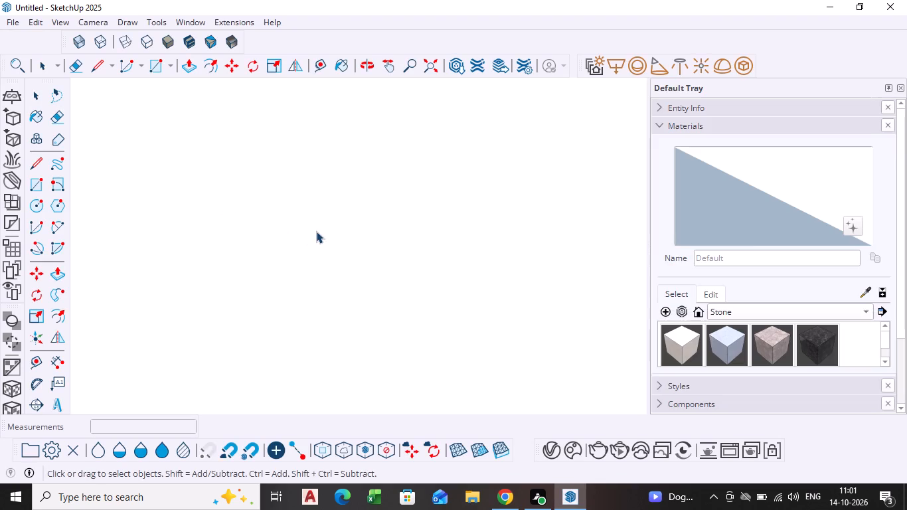
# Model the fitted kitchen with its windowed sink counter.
# Close the default tray and dismiss the extension update notification.
pyautogui.click(902, 87)
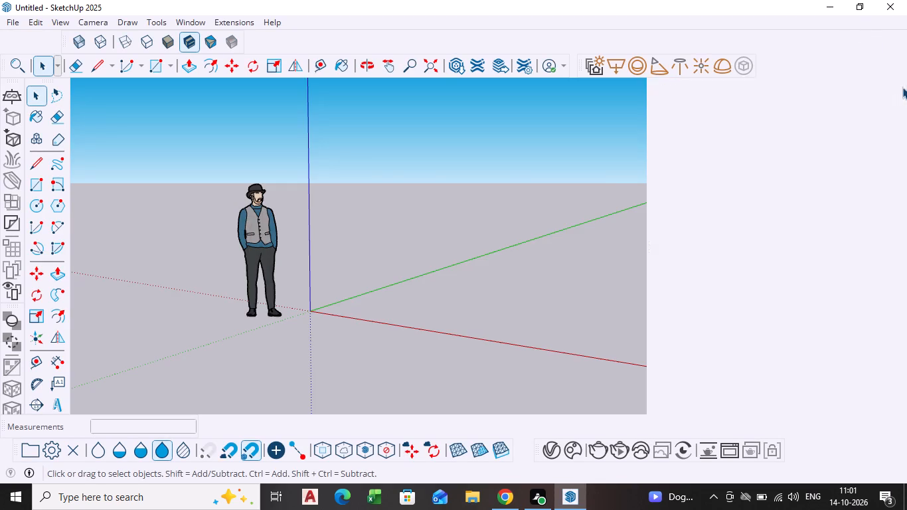
pyautogui.scroll(-2, 536, 274)
pyautogui.moveTo(540, 289); pyautogui.dragTo(689, 342, button='middle')
pyautogui.scroll(3, 621, 311)
pyautogui.scroll(-4, 621, 311)
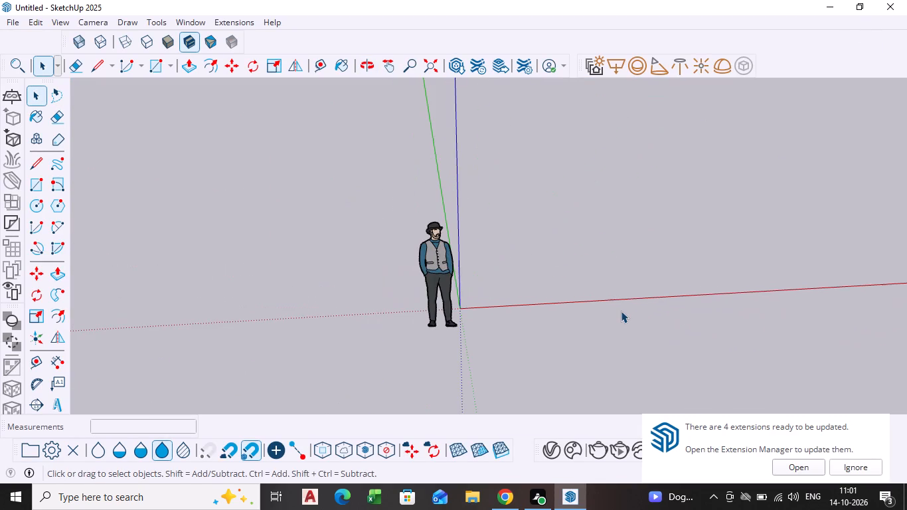
pyautogui.moveTo(598, 311); pyautogui.dragTo(569, 311, button='middle')
pyautogui.click(845, 464)
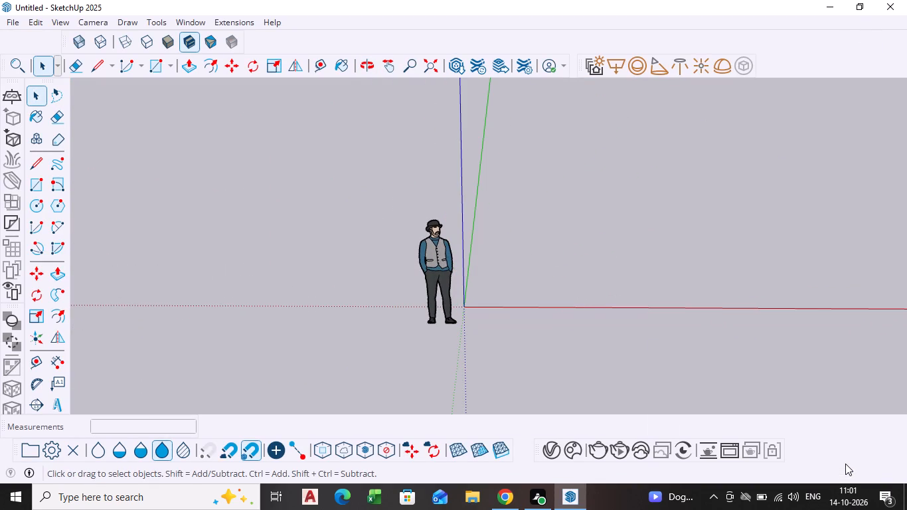
# Draw a ground-plane rectangle about 28' 7" by 25' 11" beside the red axis, away from the scale figure.
pyautogui.scroll(4, 623, 286)
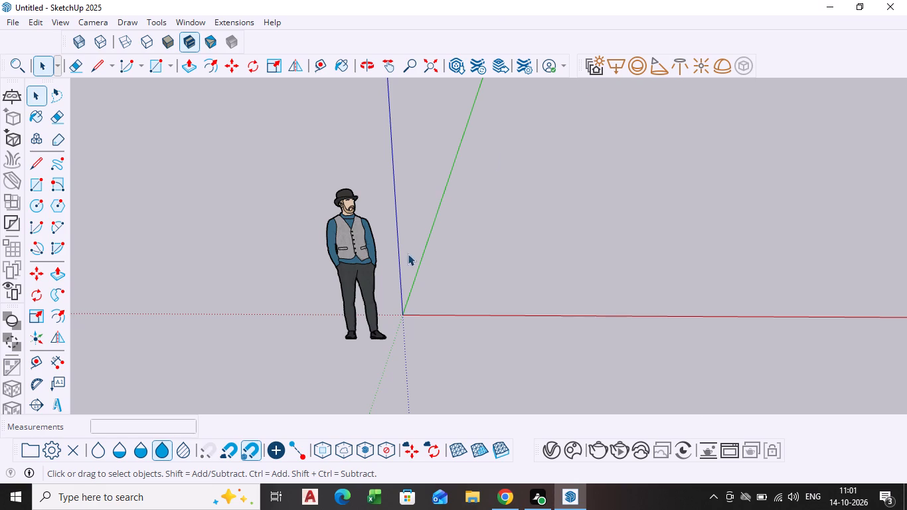
pyautogui.click(42, 181)
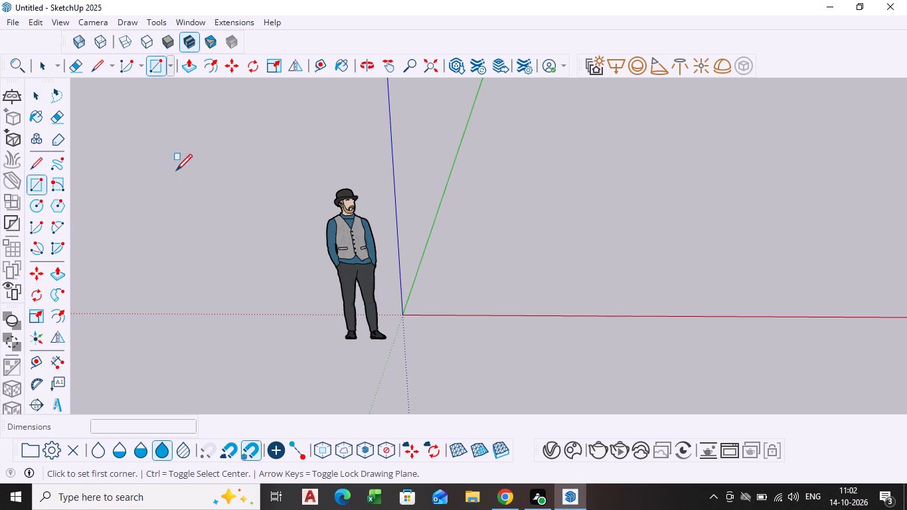
pyautogui.click(579, 152)
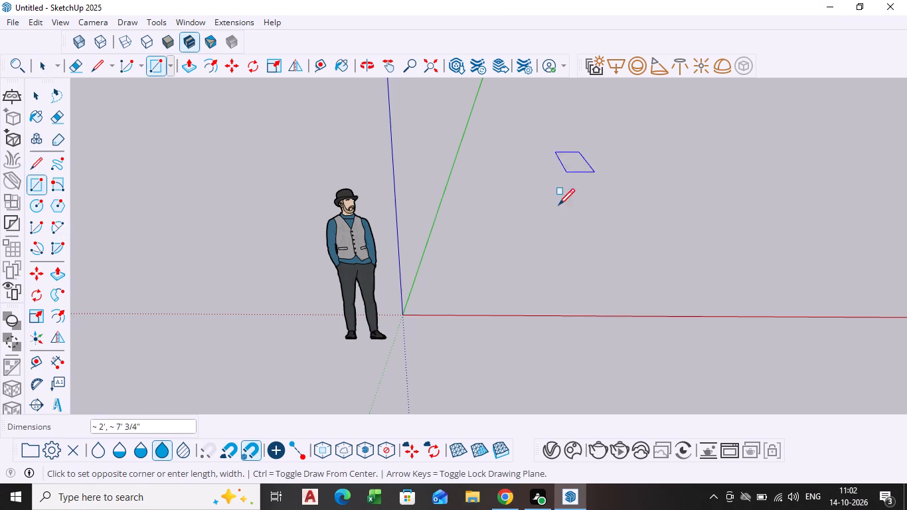
pyautogui.scroll(-2, 802, 265)
pyautogui.moveTo(801, 266); pyautogui.dragTo(665, 292, button='middle')
pyautogui.scroll(-4, 678, 282)
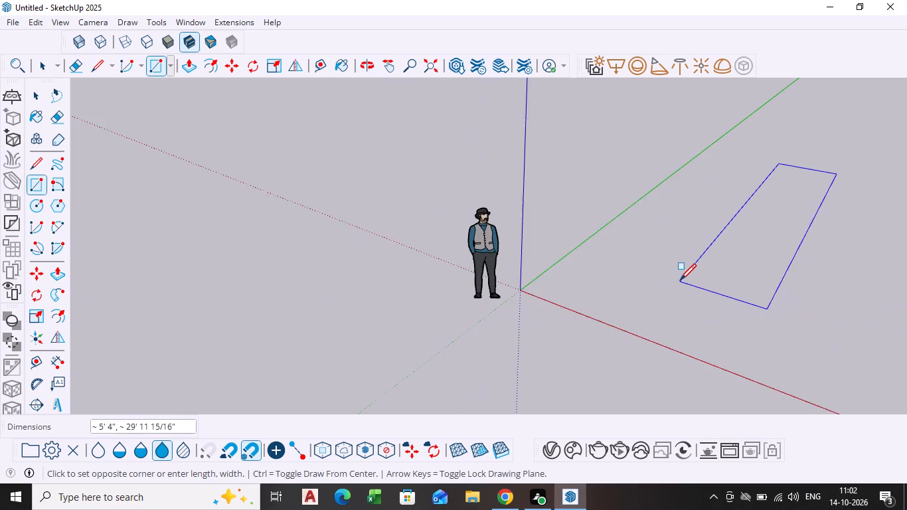
pyautogui.scroll(-1, 680, 282)
pyautogui.keyDown('shift'); pyautogui.moveTo(639, 276); pyautogui.dragTo(447, 192, button='middle'); pyautogui.keyUp('shift')
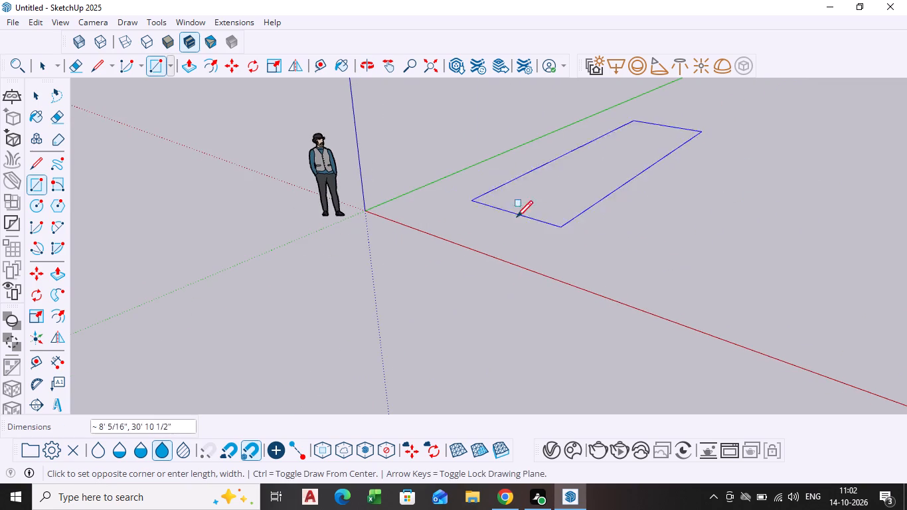
pyautogui.scroll(-2, 730, 299)
pyautogui.moveTo(730, 299); pyautogui.dragTo(514, 271, button='middle')
pyautogui.moveTo(511, 276); pyautogui.dragTo(663, 304, button='middle')
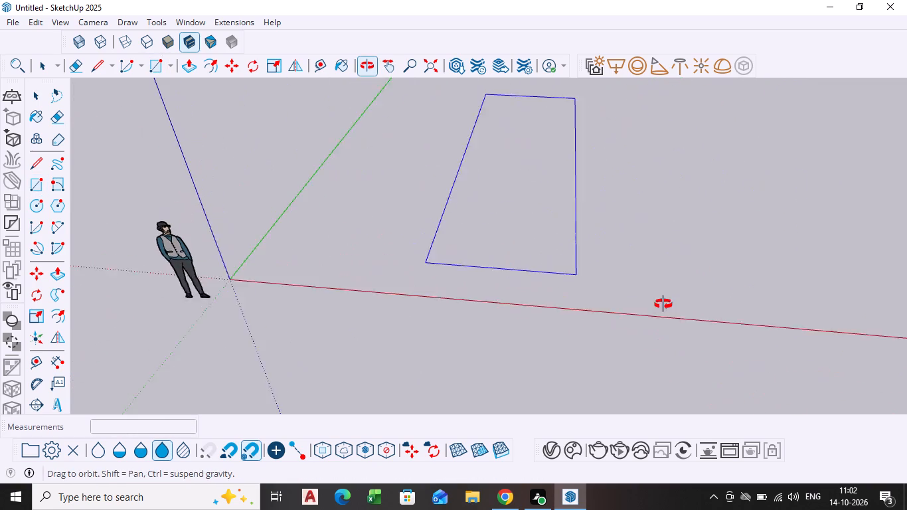
pyautogui.moveTo(663, 304); pyautogui.dragTo(663, 292, button='middle')
pyautogui.scroll(-5, 635, 122)
pyautogui.keyDown('shift'); pyautogui.moveTo(631, 125); pyautogui.dragTo(487, 226, button='middle'); pyautogui.keyUp('shift')
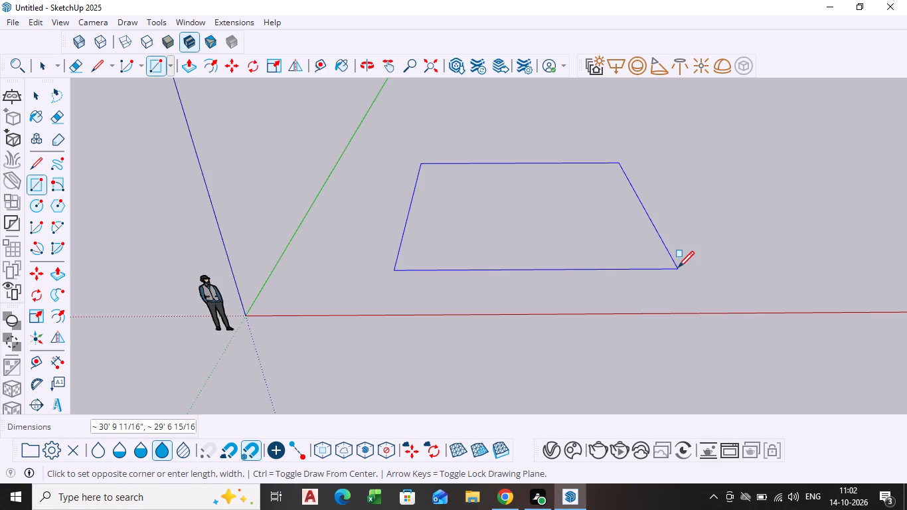
pyautogui.click(649, 251)
# Push/Pull the rectangle's face up 4" to form a thin slab.
pyautogui.press('space')
pyautogui.click(599, 214)
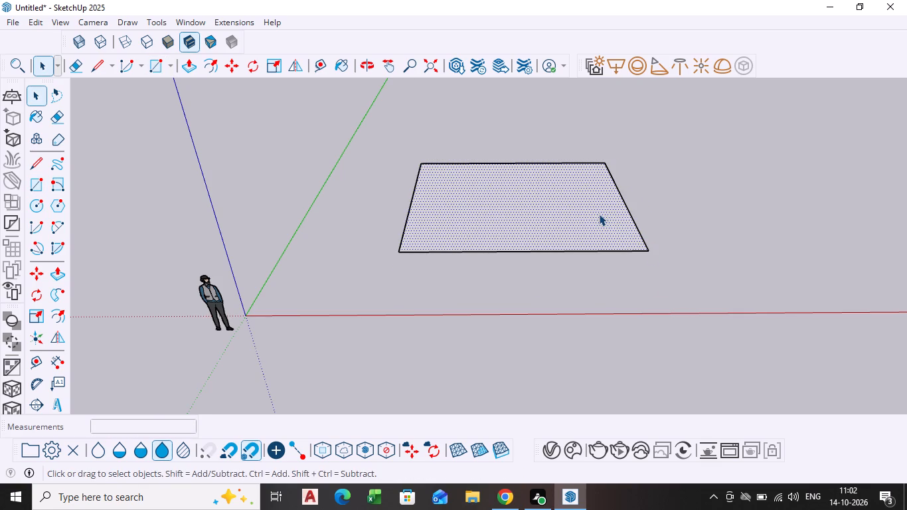
pyautogui.press('p')
pyautogui.click(599, 214)
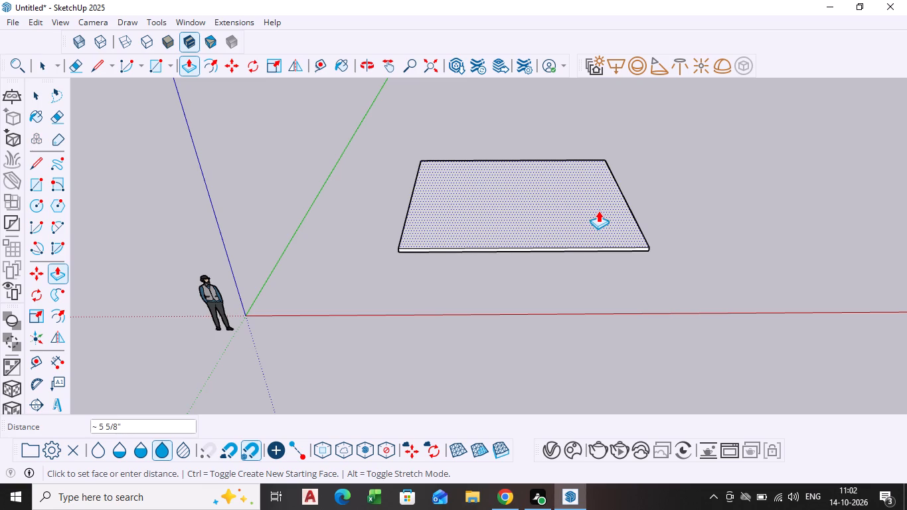
pyautogui.press('4')
pyautogui.press('Return')
pyautogui.press('space')
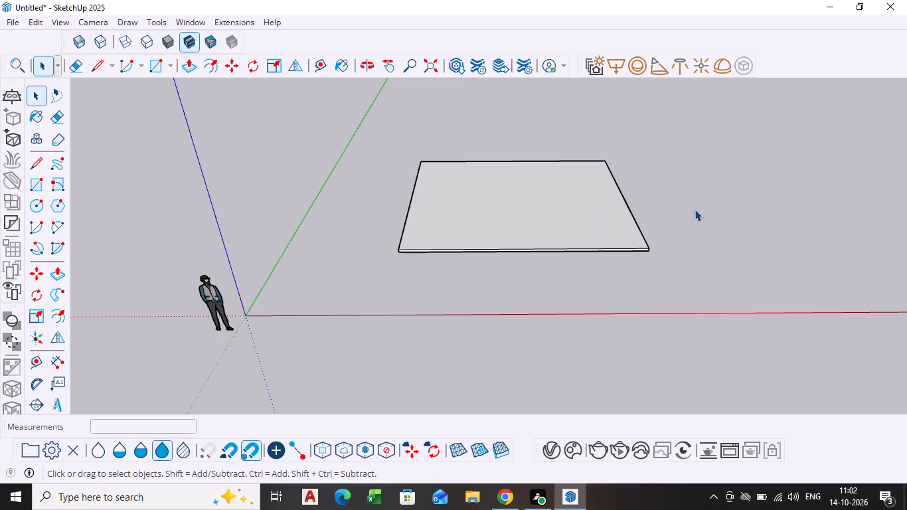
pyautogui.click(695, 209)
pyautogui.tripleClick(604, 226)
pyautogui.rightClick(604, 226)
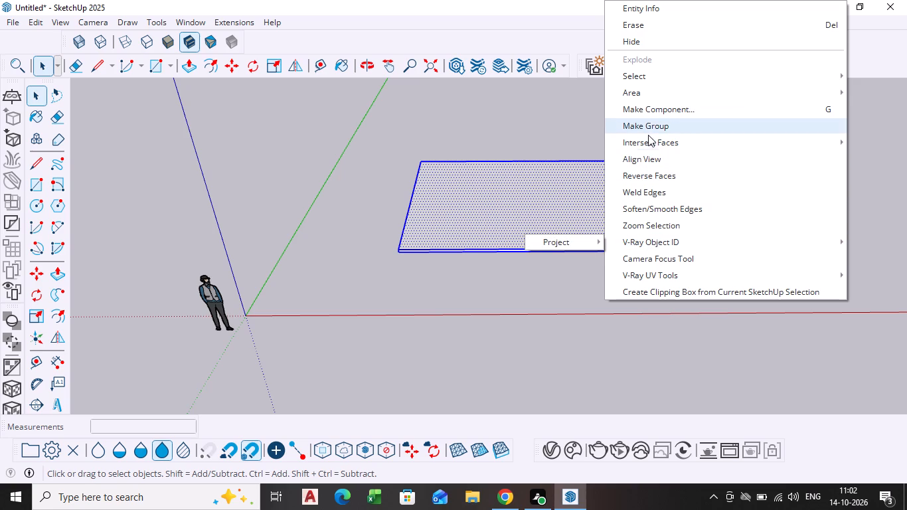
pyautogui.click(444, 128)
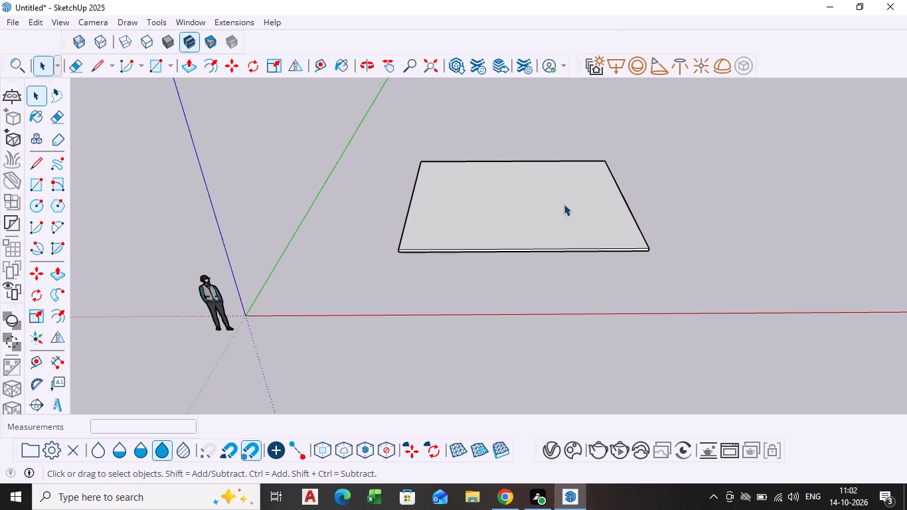
# Offset the slab's top face inward by 9" to create a border around its perimeter.
pyautogui.click(562, 204)
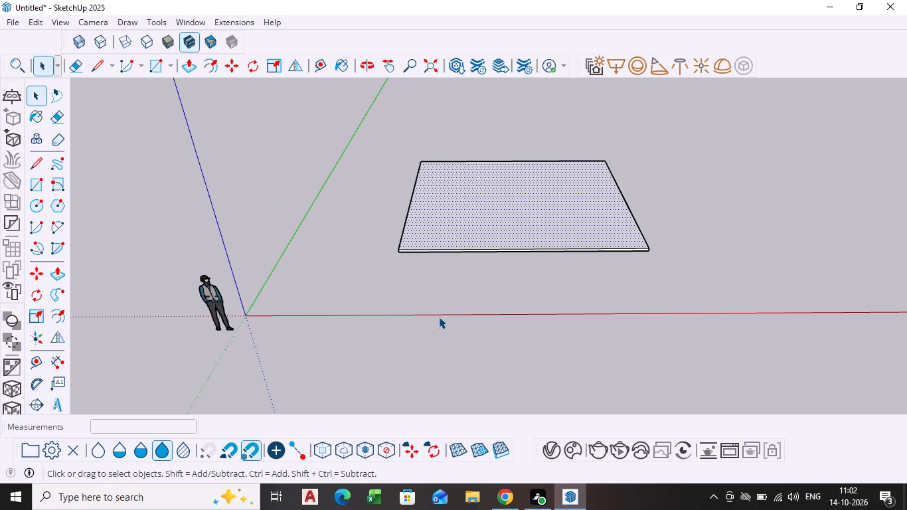
pyautogui.scroll(2, 523, 361)
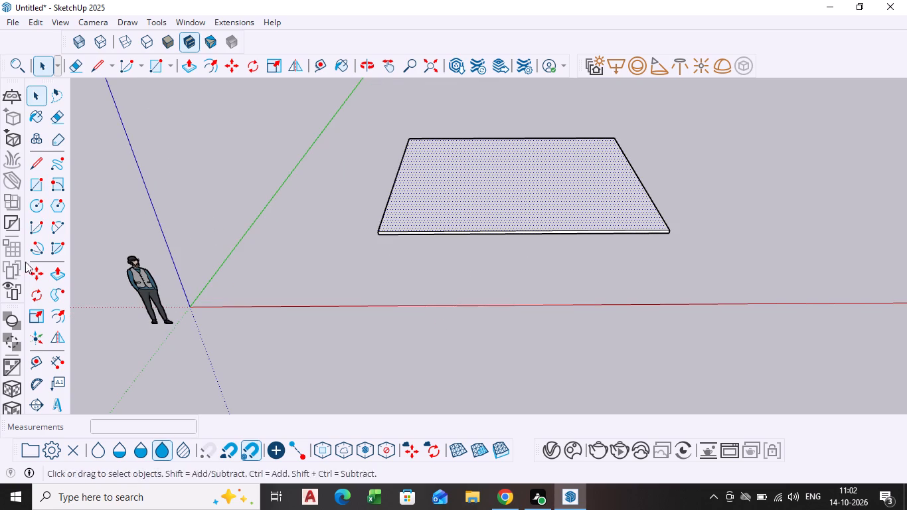
pyautogui.click(58, 311)
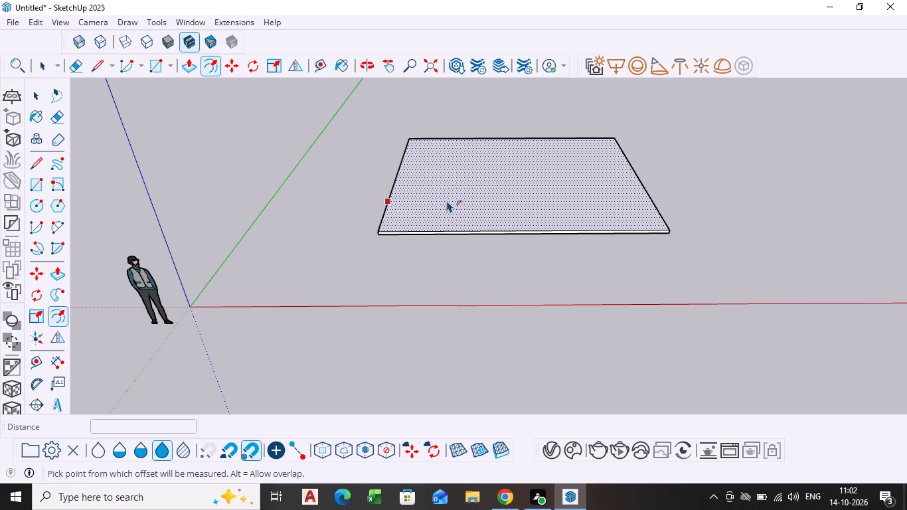
pyautogui.click(447, 201)
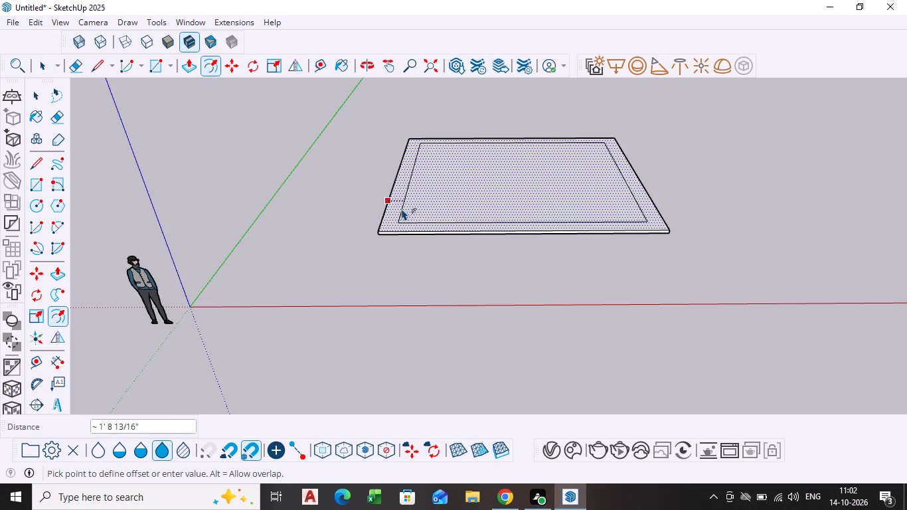
pyautogui.scroll(8, 400, 210)
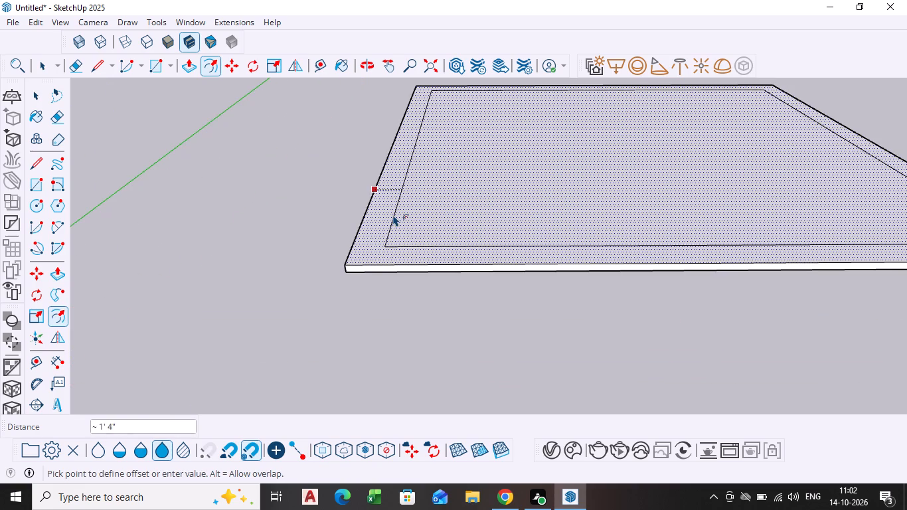
pyautogui.press('9')
pyautogui.press('Return')
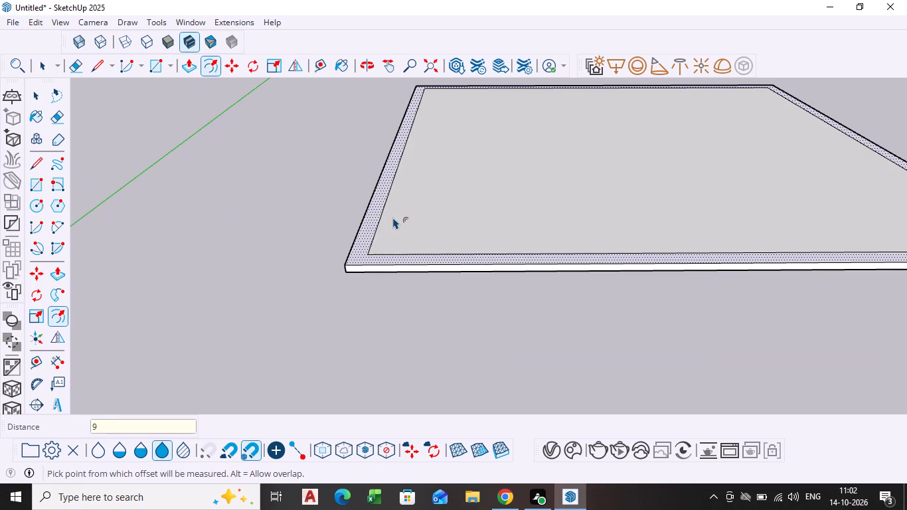
pyautogui.press('space')
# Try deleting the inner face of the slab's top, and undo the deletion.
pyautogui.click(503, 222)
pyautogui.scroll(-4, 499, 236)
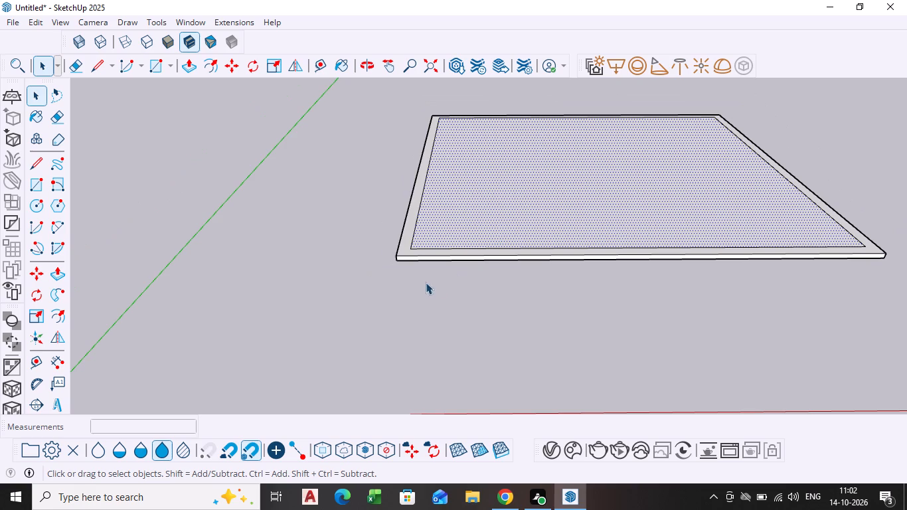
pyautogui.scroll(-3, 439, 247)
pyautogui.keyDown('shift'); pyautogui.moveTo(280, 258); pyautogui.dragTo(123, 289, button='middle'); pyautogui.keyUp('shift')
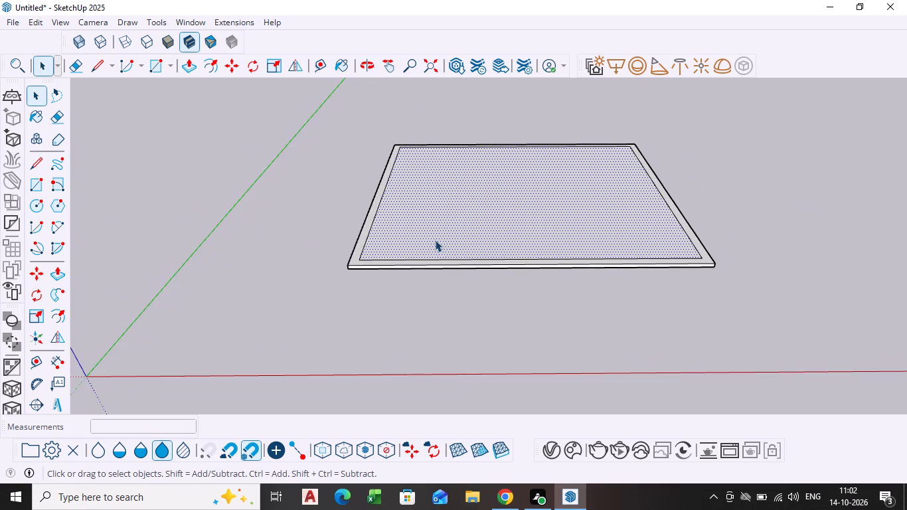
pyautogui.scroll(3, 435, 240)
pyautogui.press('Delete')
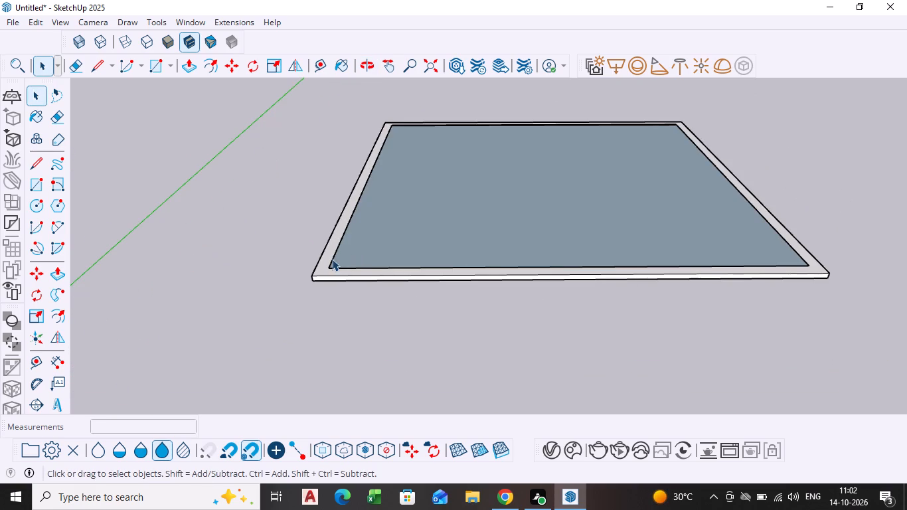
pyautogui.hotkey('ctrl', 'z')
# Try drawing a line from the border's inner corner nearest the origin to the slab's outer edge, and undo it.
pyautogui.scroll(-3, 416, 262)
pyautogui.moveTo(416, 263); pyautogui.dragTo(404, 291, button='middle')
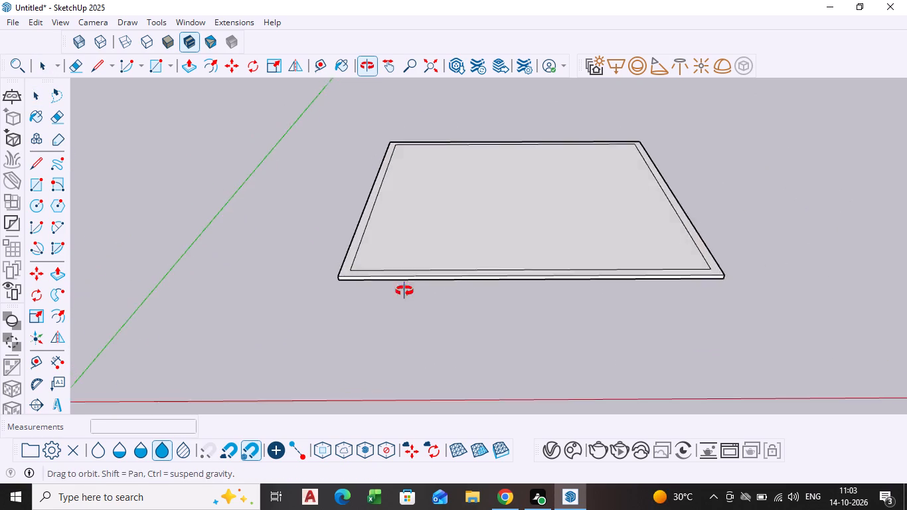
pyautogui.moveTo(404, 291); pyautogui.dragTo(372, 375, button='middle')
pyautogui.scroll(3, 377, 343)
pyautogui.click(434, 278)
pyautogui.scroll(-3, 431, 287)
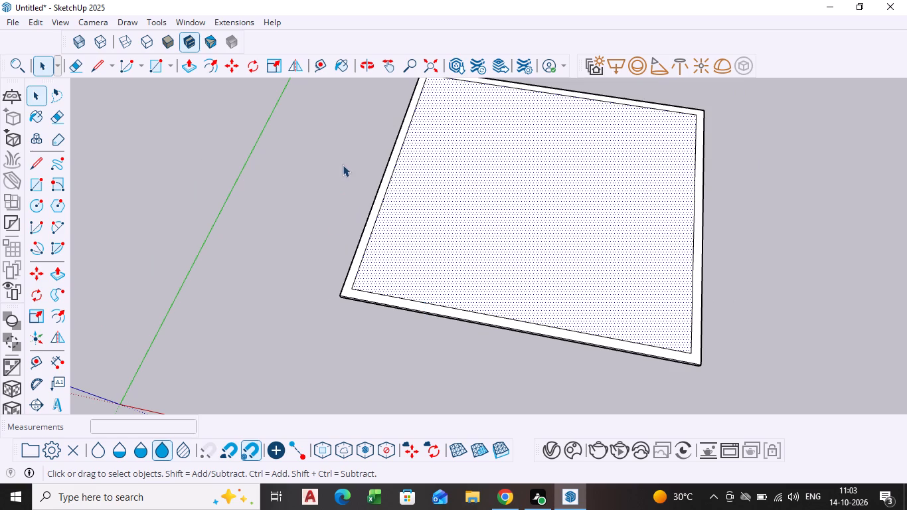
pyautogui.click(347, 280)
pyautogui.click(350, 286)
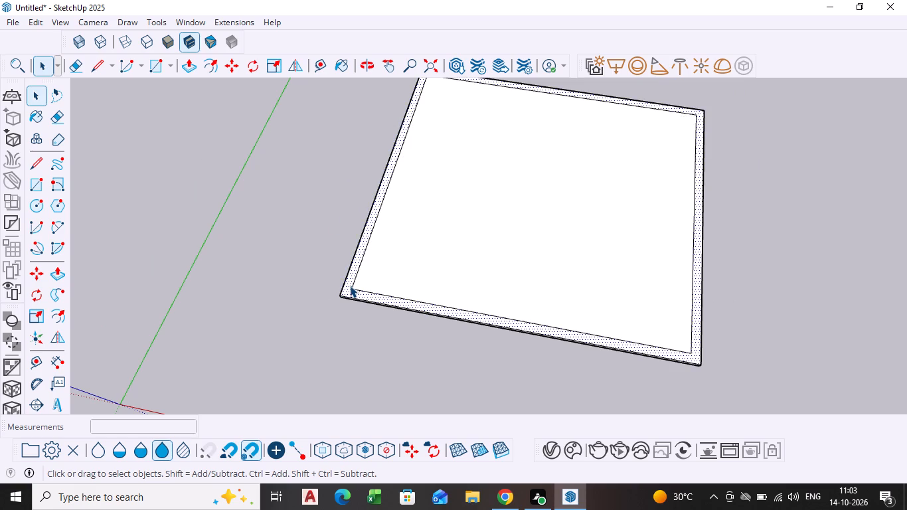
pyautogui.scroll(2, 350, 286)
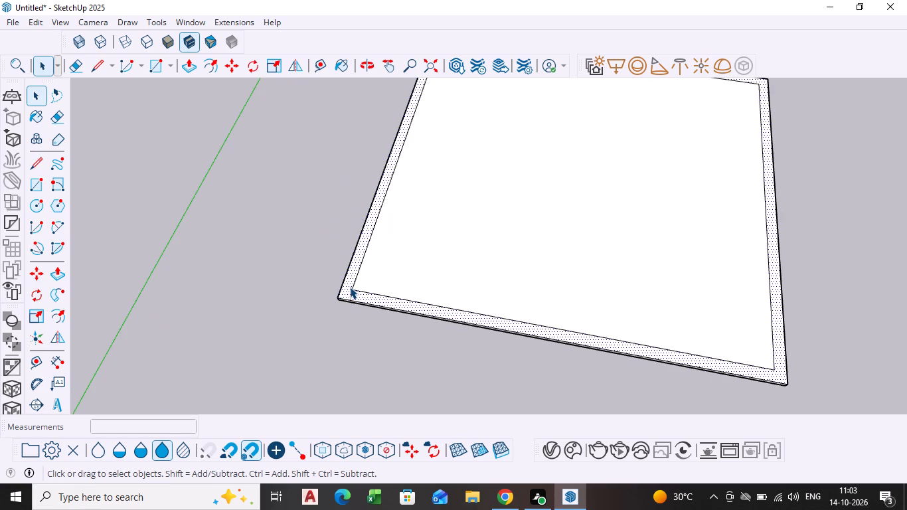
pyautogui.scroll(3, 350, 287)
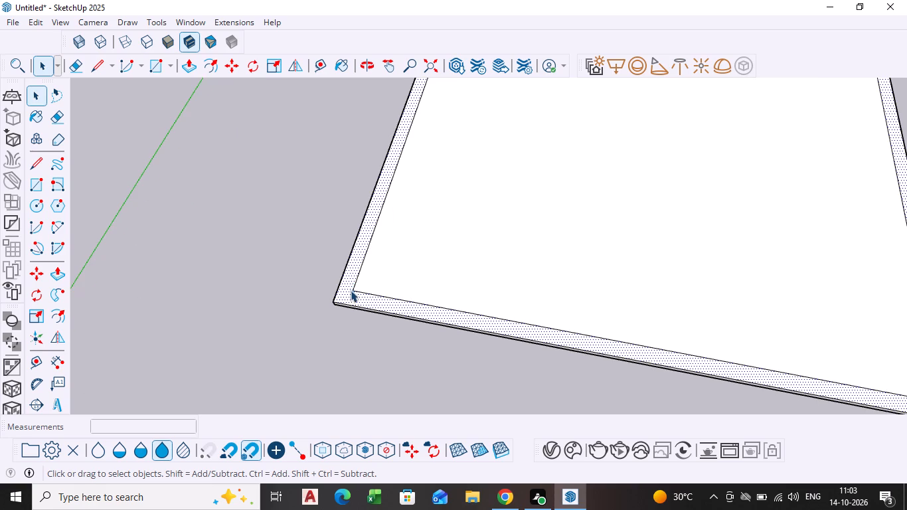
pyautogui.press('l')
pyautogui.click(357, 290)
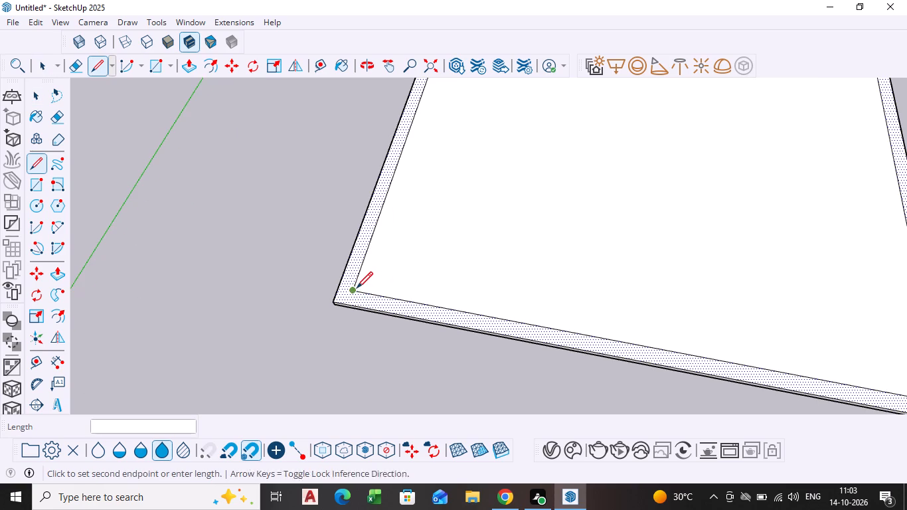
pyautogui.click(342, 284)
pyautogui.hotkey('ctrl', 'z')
# Draw a line across the border from the inner corner nearest the origin to the outer edge, parallel to the red axis.
pyautogui.scroll(2, 366, 298)
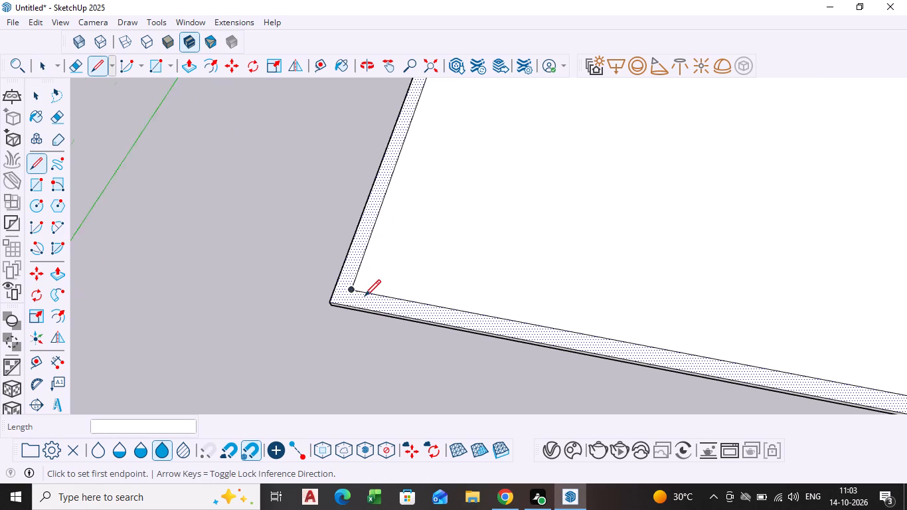
pyautogui.scroll(10, 365, 297)
pyautogui.click(350, 292)
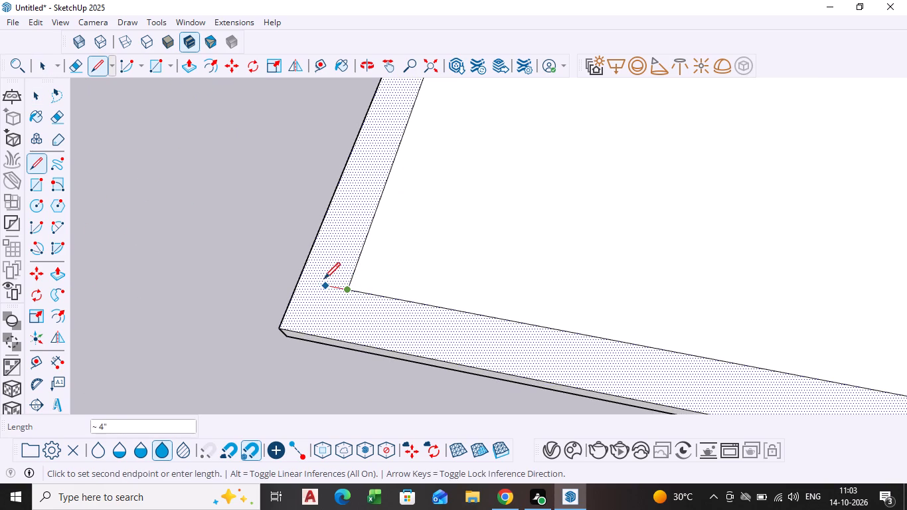
pyautogui.click(302, 273)
# Draw a 9" line across the border at the opposite front inner corner, extending the front inner edge to the outer edge.
pyautogui.scroll(-6, 382, 280)
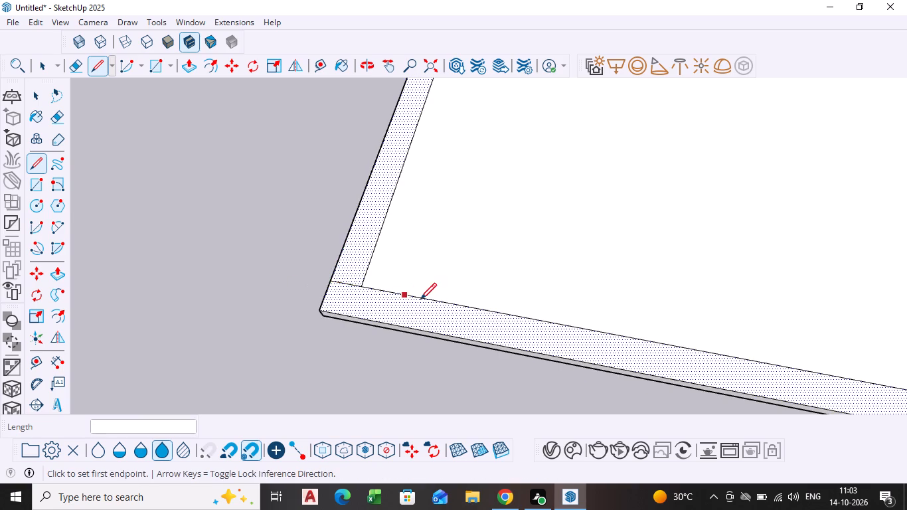
pyautogui.scroll(-5, 420, 301)
pyautogui.keyDown('shift'); pyautogui.scroll(-2, 870, 304); pyautogui.keyUp('shift')
pyautogui.keyDown('shift'); pyautogui.moveTo(868, 304); pyautogui.dragTo(118, 139, button='middle'); pyautogui.keyUp('shift')
pyautogui.scroll(3, 349, 239)
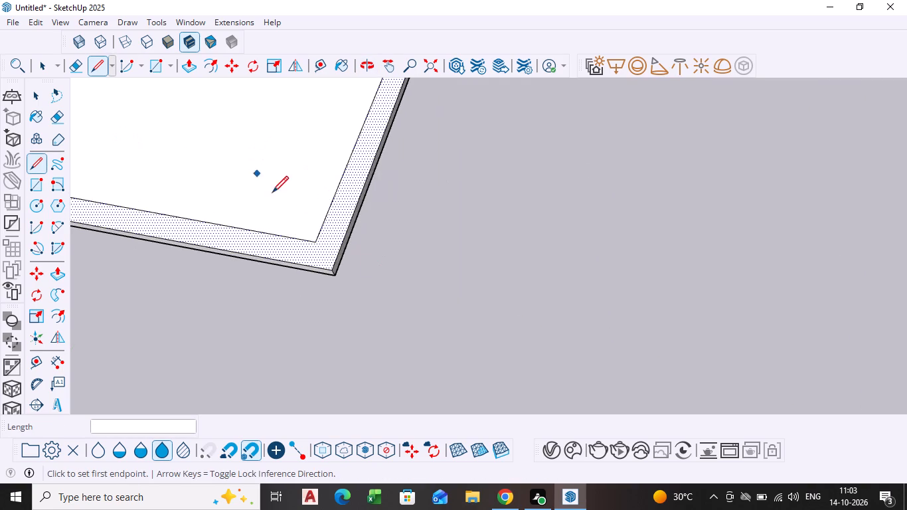
pyautogui.click(319, 237)
pyautogui.click(344, 252)
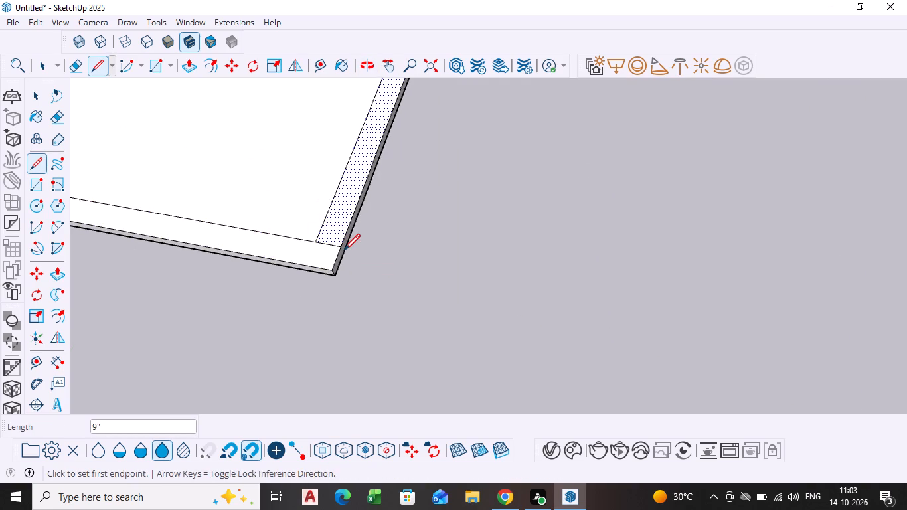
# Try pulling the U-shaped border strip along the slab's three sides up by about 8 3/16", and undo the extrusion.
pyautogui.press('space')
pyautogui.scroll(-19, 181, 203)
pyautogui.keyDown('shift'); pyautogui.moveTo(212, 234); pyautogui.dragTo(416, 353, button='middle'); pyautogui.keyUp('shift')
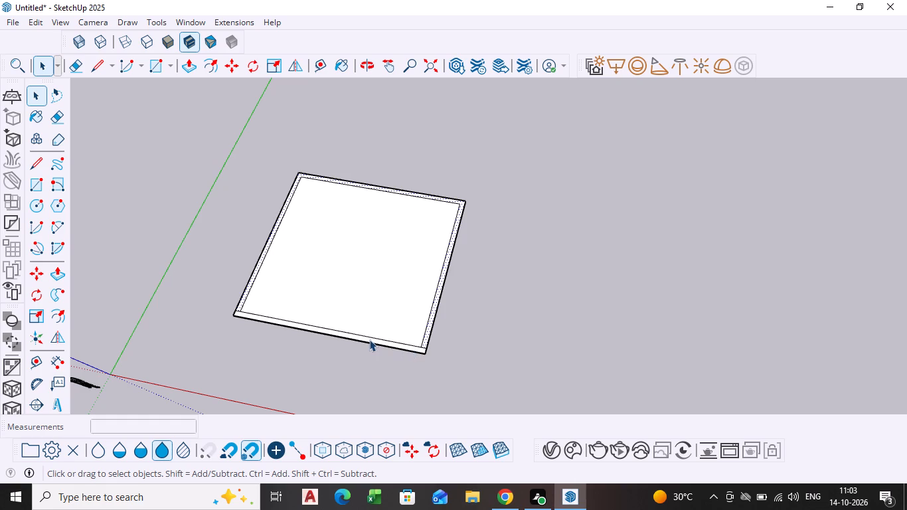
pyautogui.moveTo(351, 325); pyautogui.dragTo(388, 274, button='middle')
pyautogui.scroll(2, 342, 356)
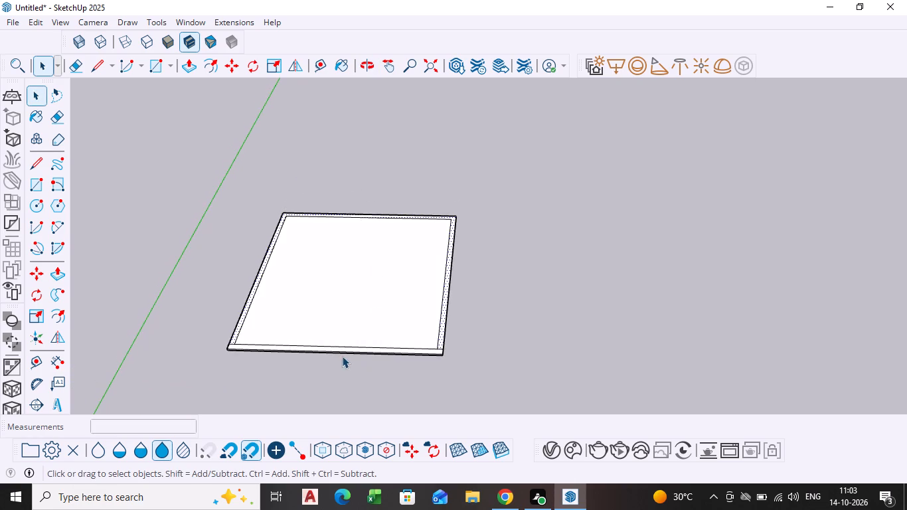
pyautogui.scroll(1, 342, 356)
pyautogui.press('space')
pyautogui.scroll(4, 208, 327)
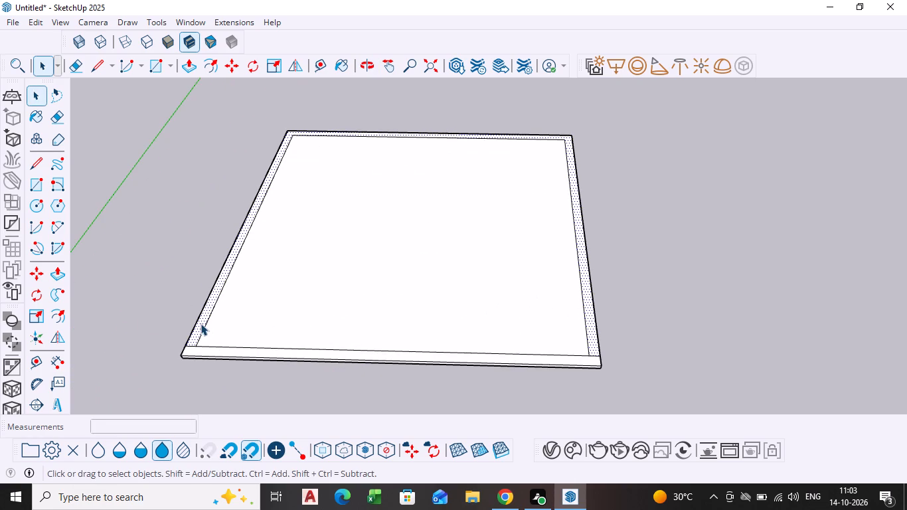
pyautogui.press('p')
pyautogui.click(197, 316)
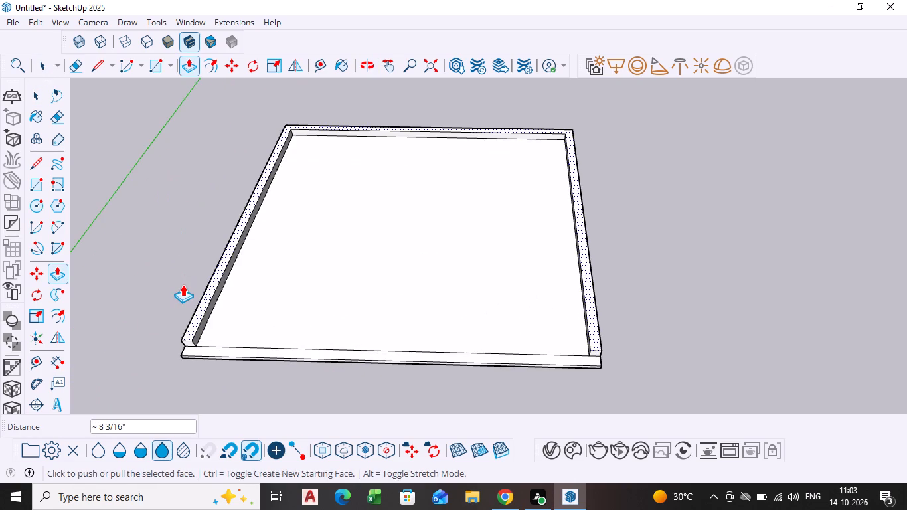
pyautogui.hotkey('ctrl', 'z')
# Push/Pull the U-shaped border strip up 10' to form walls on three sides of the slab.
pyautogui.scroll(4, 187, 294)
pyautogui.press('space')
pyautogui.click(203, 338)
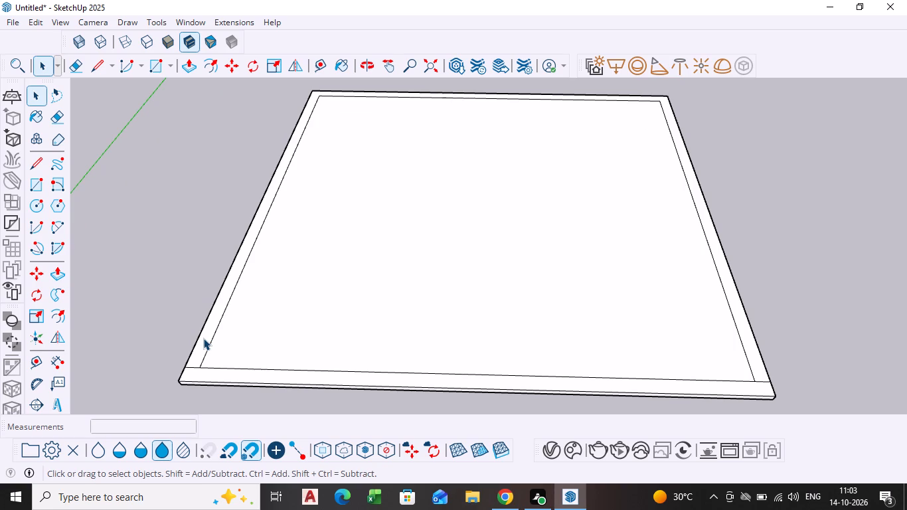
pyautogui.press('p')
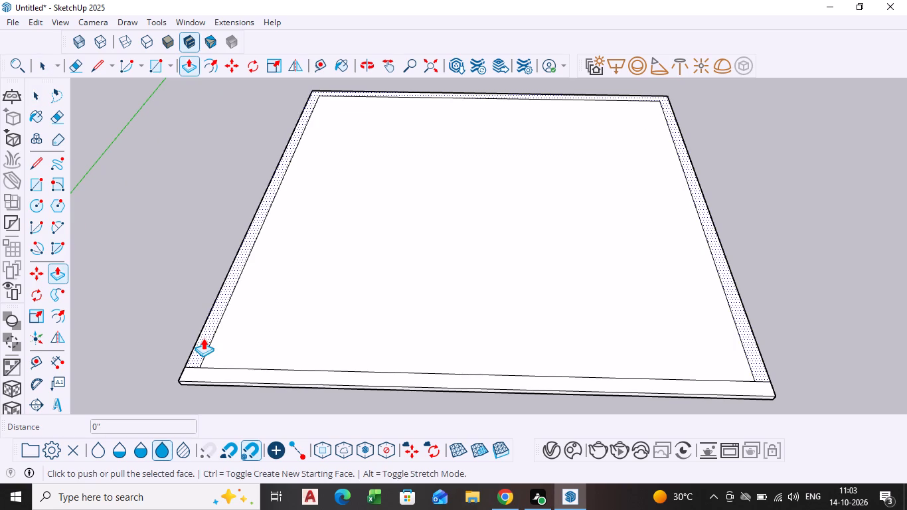
pyautogui.click(203, 338)
pyautogui.write("10'")
pyautogui.press('Return')
pyautogui.scroll(-10, 174, 258)
pyautogui.press('space')
pyautogui.scroll(4, 475, 247)
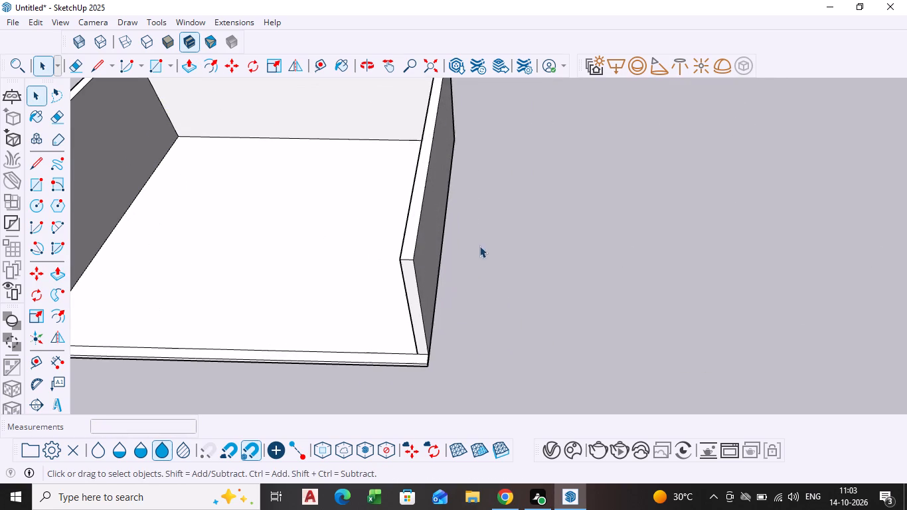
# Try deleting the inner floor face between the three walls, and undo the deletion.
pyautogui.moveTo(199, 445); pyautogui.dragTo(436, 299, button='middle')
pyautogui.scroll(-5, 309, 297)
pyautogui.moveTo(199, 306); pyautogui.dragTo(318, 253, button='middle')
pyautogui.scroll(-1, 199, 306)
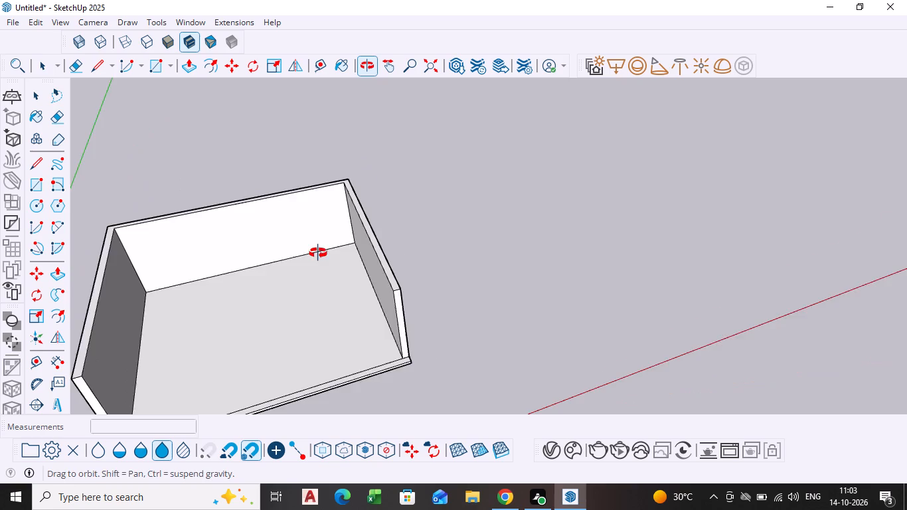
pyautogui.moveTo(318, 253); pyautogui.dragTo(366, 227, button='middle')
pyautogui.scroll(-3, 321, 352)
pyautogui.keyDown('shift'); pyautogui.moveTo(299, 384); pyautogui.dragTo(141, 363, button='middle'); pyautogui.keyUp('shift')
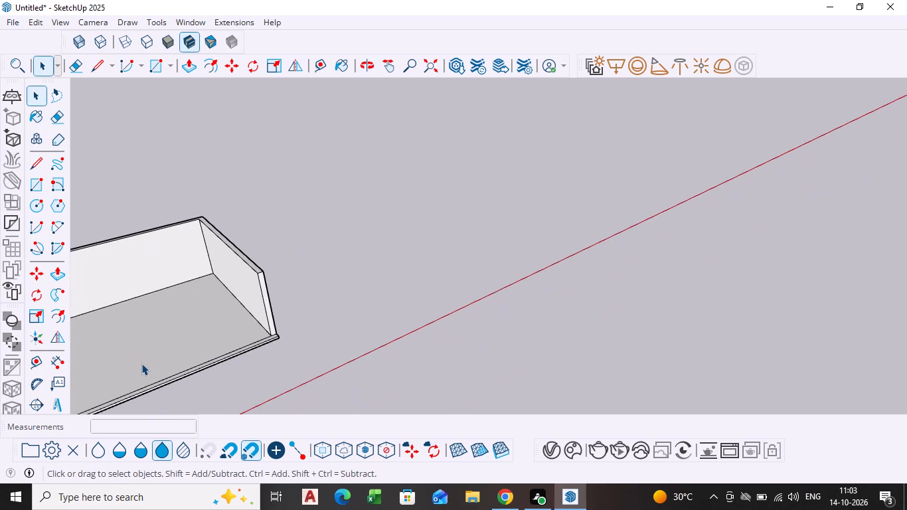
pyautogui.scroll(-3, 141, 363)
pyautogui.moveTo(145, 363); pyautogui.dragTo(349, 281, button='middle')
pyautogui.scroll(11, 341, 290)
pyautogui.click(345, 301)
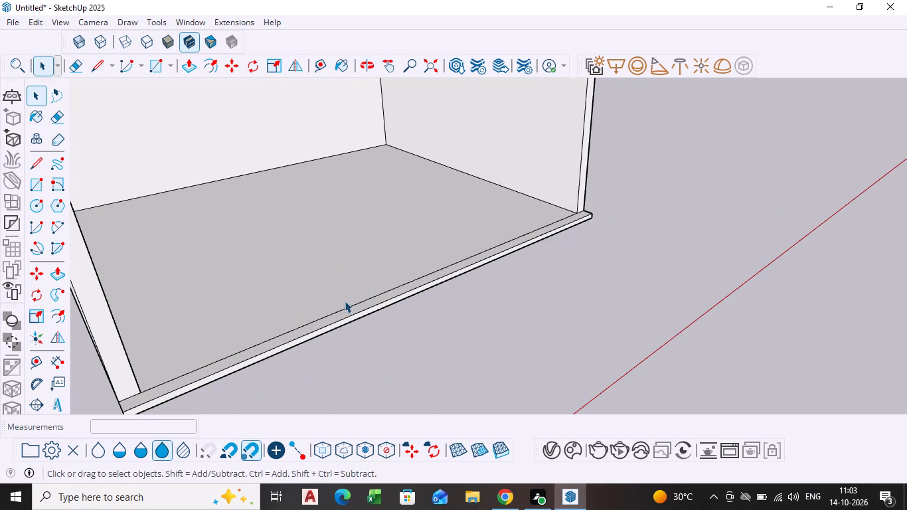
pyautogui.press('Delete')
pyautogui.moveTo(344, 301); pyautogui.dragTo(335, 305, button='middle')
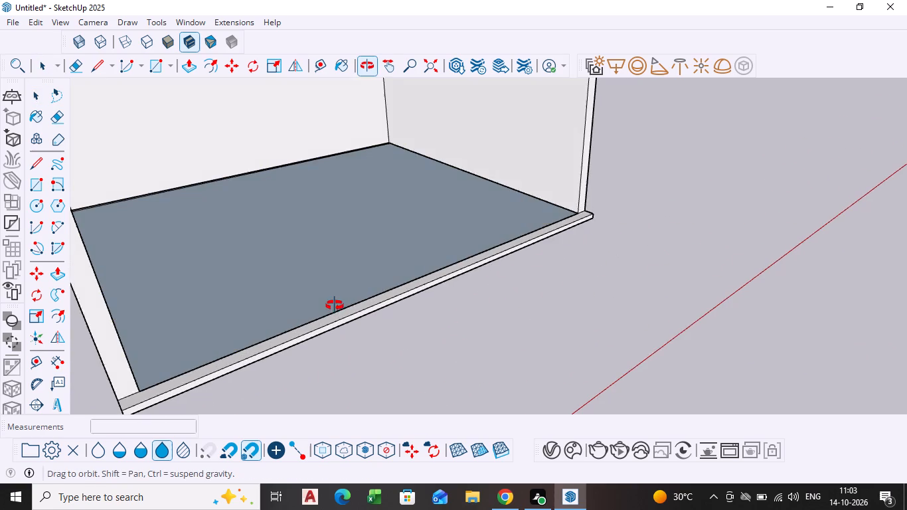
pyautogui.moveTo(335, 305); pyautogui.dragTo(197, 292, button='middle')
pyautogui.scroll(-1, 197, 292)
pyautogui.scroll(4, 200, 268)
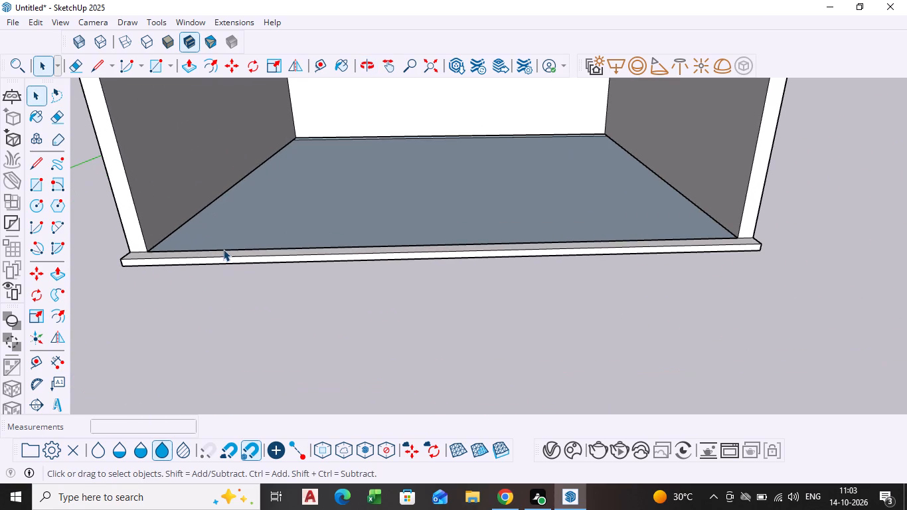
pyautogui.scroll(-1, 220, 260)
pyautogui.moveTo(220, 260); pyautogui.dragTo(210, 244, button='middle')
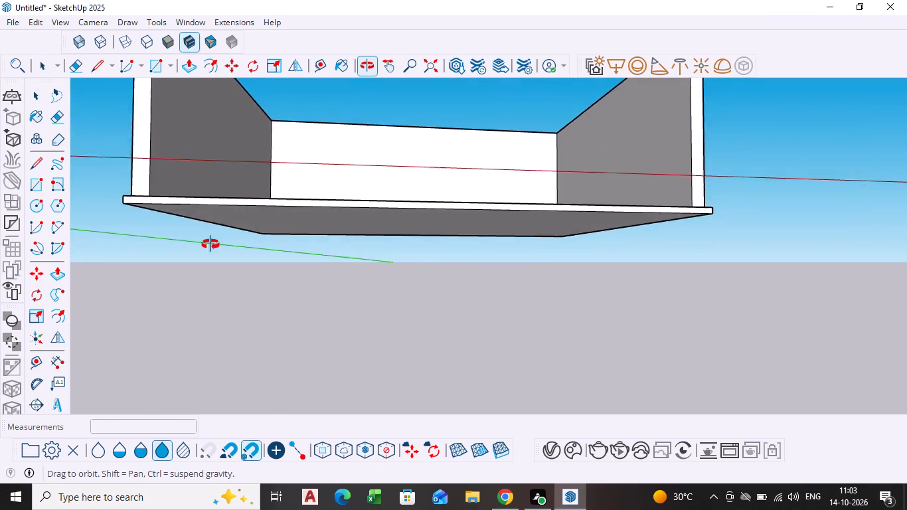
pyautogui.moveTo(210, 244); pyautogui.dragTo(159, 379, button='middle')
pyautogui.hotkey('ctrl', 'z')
# Examine the floor face, the three walls and the low strip along the room's open front side.
pyautogui.scroll(-3, 239, 431)
pyautogui.moveTo(252, 444); pyautogui.dragTo(278, 467, button='middle')
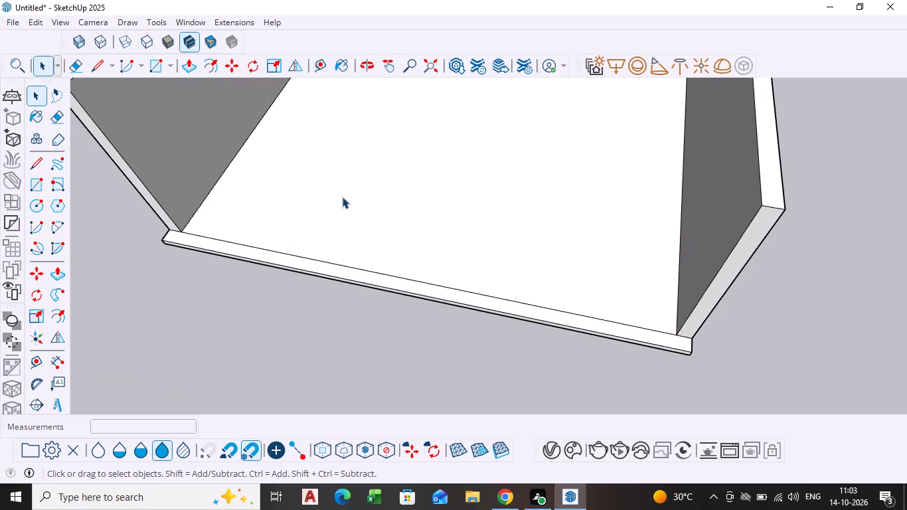
pyautogui.click(342, 197)
pyautogui.scroll(-2, 311, 286)
pyautogui.moveTo(309, 292); pyautogui.dragTo(473, 248, button='middle')
pyautogui.press('space')
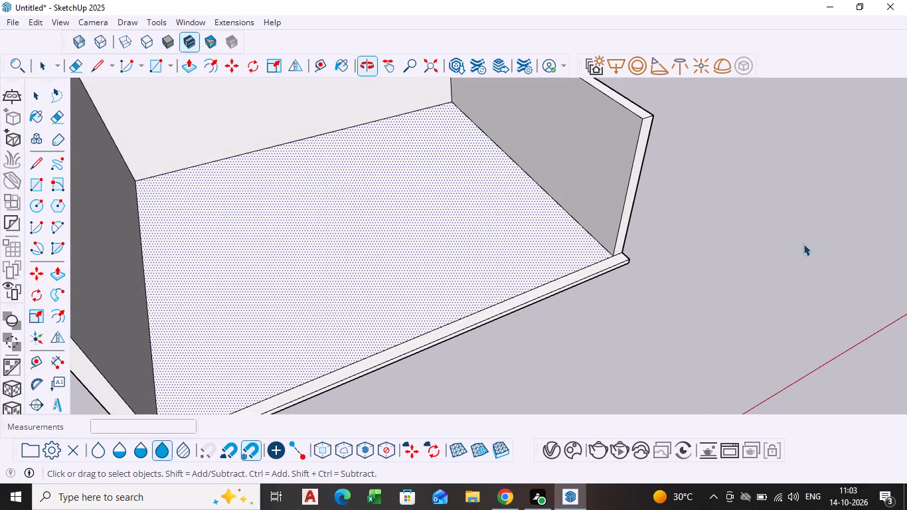
pyautogui.click(803, 244)
pyautogui.scroll(-3, 477, 326)
pyautogui.moveTo(469, 328); pyautogui.dragTo(377, 235, button='middle')
pyautogui.scroll(4, 341, 170)
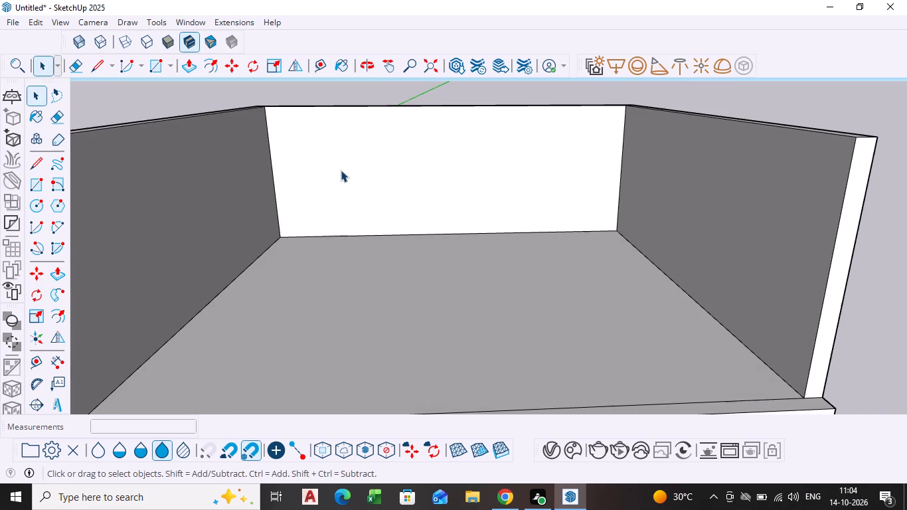
pyautogui.scroll(-1, 337, 177)
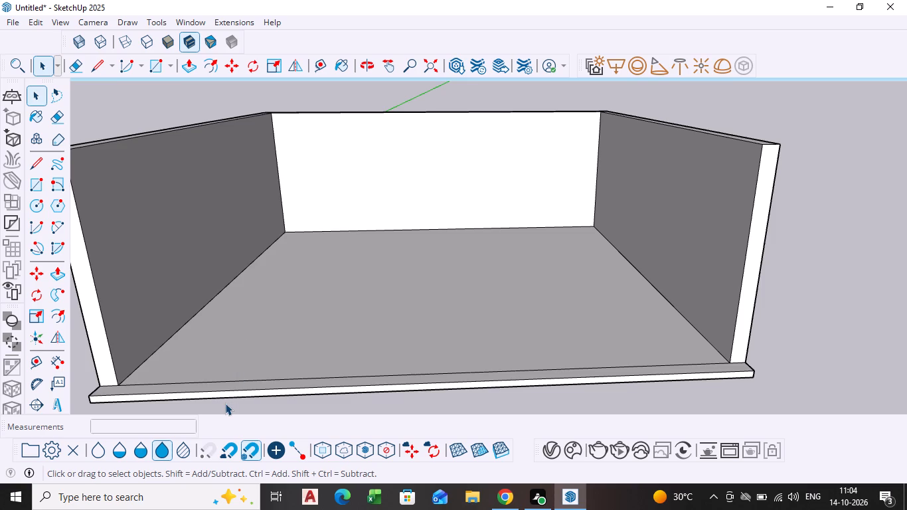
pyautogui.scroll(1, 225, 404)
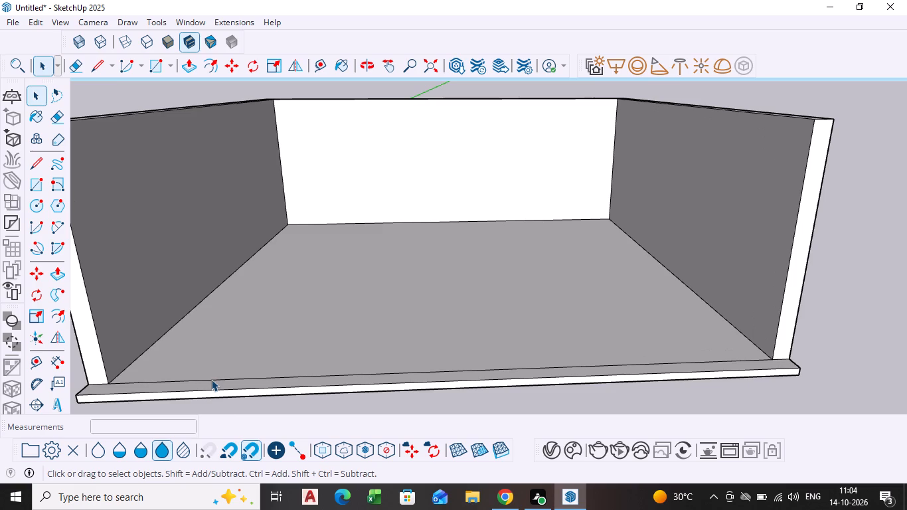
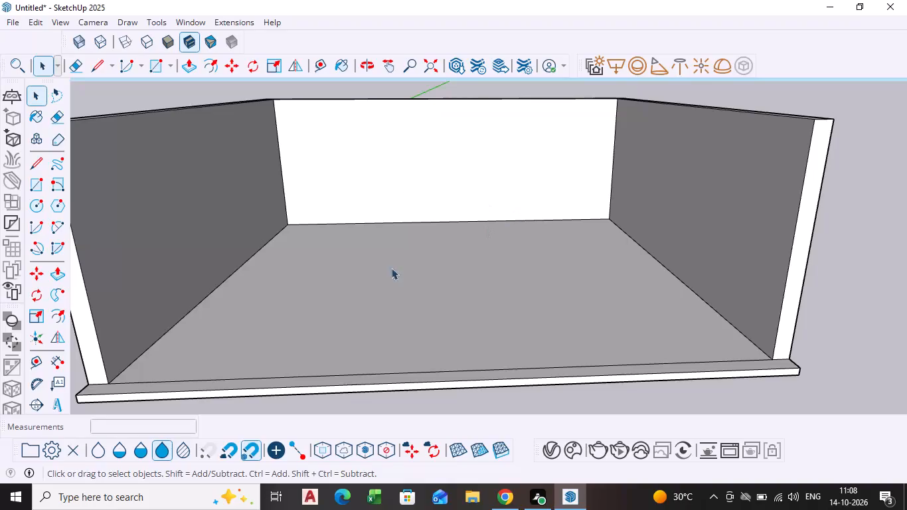
# Examine the room's floor, three walls and open front strip from several angles.
pyautogui.scroll(-4, 297, 297)
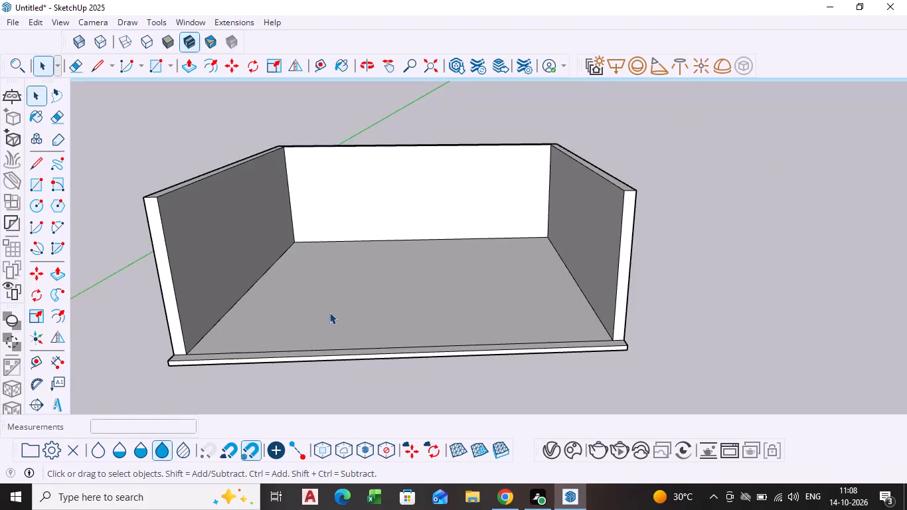
pyautogui.scroll(-1, 329, 313)
pyautogui.moveTo(329, 313); pyautogui.dragTo(292, 290, button='middle')
pyautogui.scroll(-1, 247, 292)
pyautogui.scroll(4, 242, 294)
pyautogui.moveTo(208, 293); pyautogui.dragTo(224, 353, button='middle')
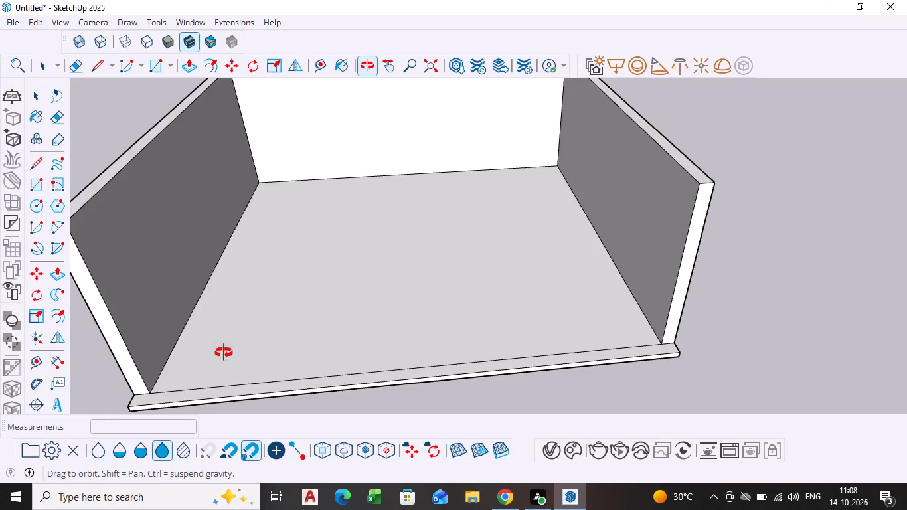
pyautogui.moveTo(224, 353); pyautogui.dragTo(223, 353, button='middle')
pyautogui.scroll(2, 193, 337)
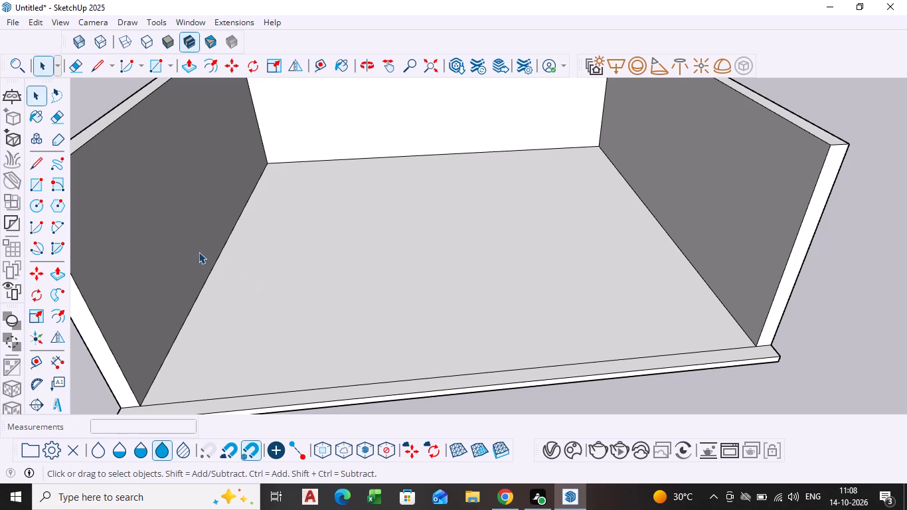
pyautogui.click(148, 220)
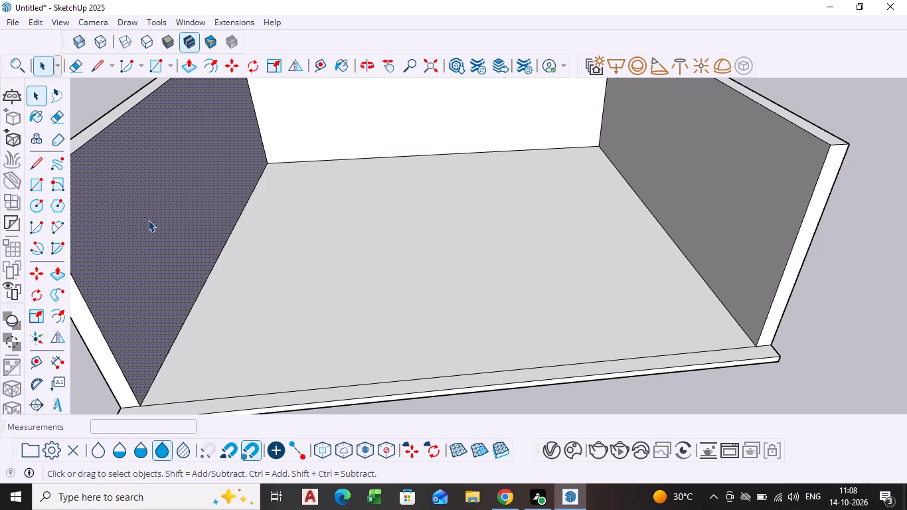
pyautogui.tripleClick(148, 220)
pyautogui.scroll(-6, 148, 220)
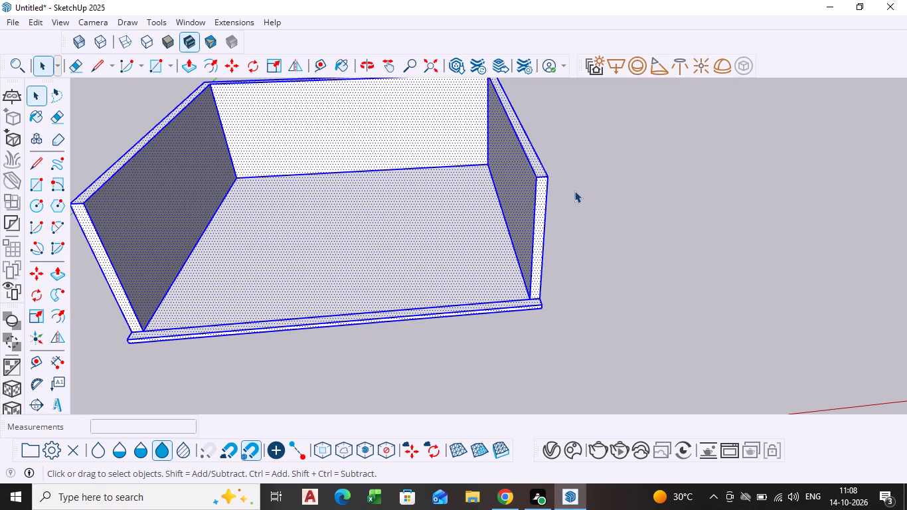
pyautogui.click(617, 202)
pyautogui.scroll(3, 111, 266)
pyautogui.moveTo(130, 270); pyautogui.dragTo(118, 264, button='middle')
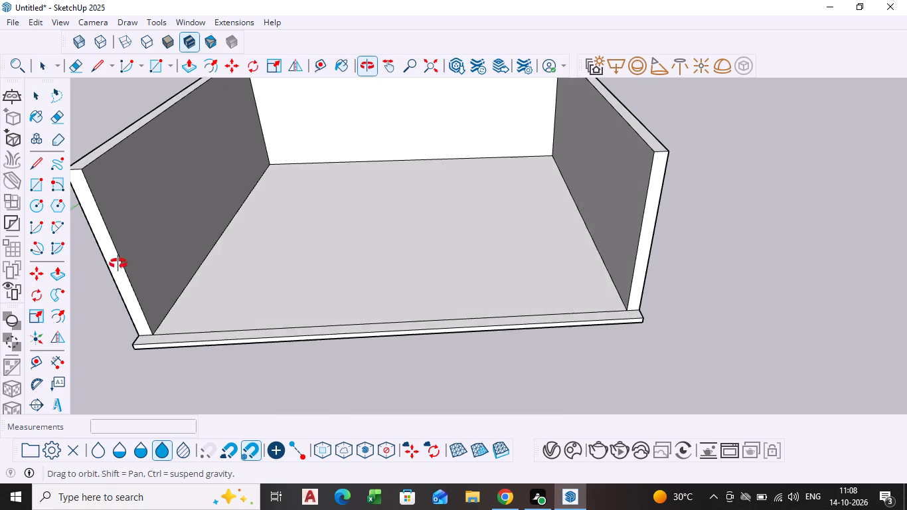
pyautogui.moveTo(118, 264); pyautogui.dragTo(106, 258, button='middle')
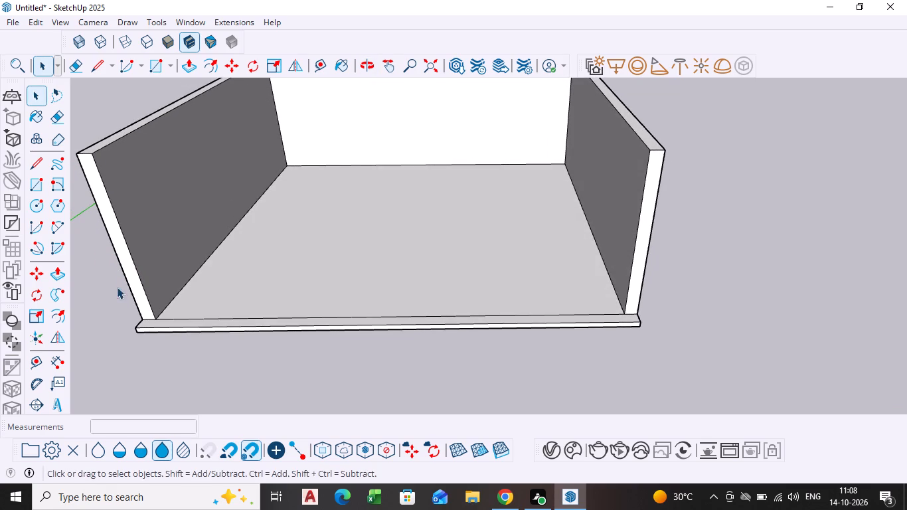
# Copy the edge where the left side wall's inner face meets the floor 4" up the wall.
pyautogui.moveTo(125, 317); pyautogui.dragTo(70, 315, button='middle')
pyautogui.scroll(-1, 125, 317)
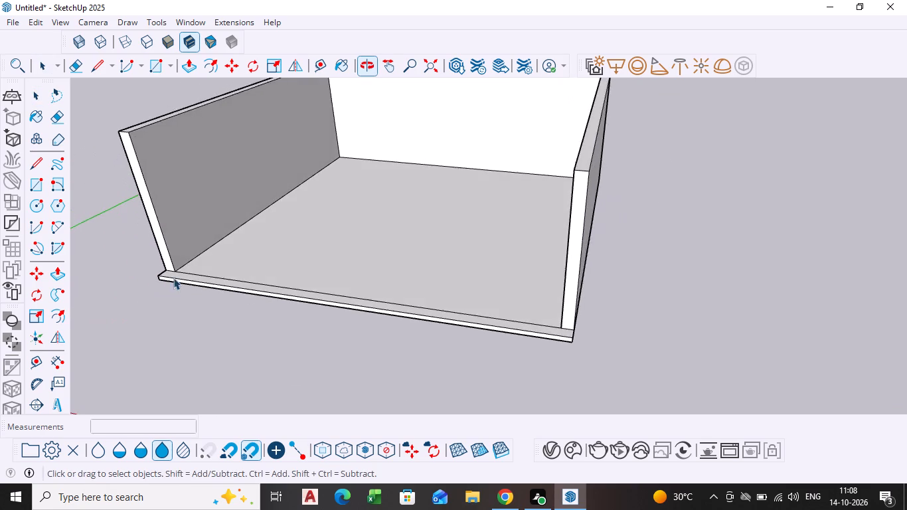
pyautogui.scroll(9, 173, 278)
pyautogui.scroll(-3, 183, 256)
pyautogui.keyDown('shift'); pyautogui.moveTo(186, 257); pyautogui.dragTo(164, 313, button='middle'); pyautogui.keyUp('shift')
pyautogui.click(37, 165)
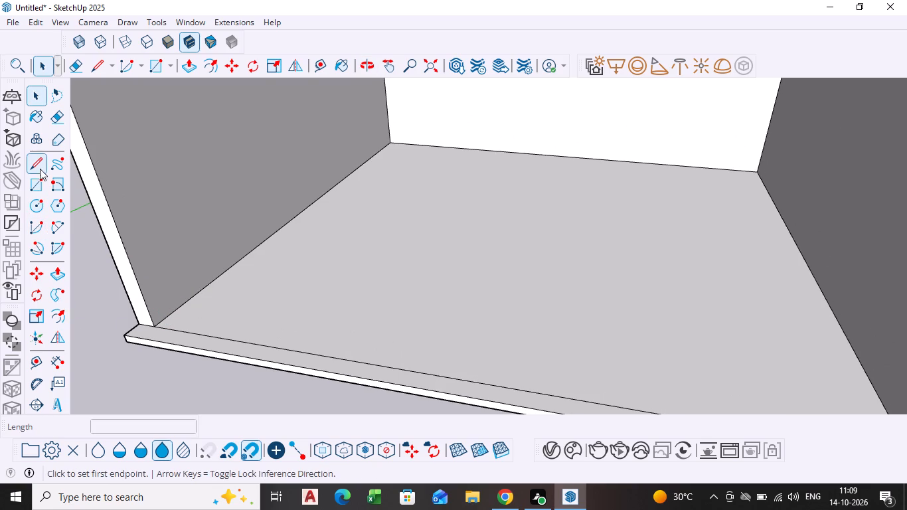
pyautogui.press('space')
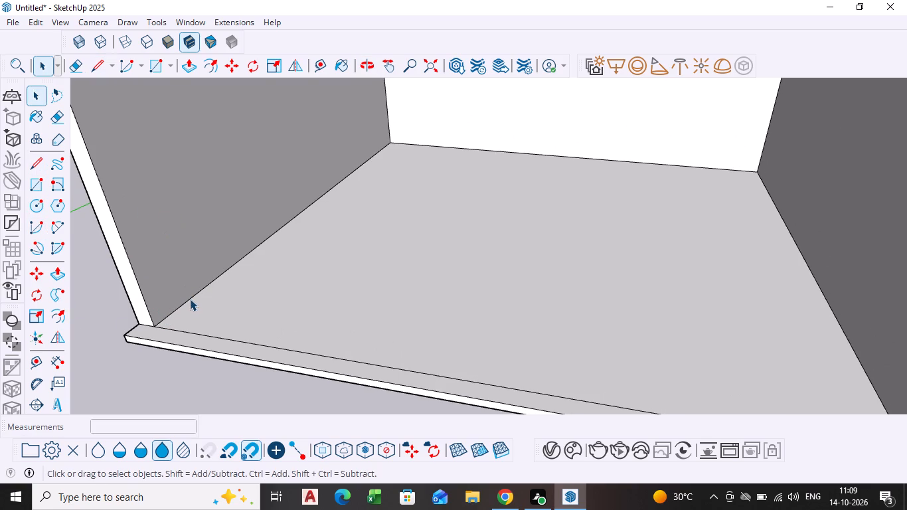
pyautogui.click(191, 300)
pyautogui.press('m')
pyautogui.click(191, 300)
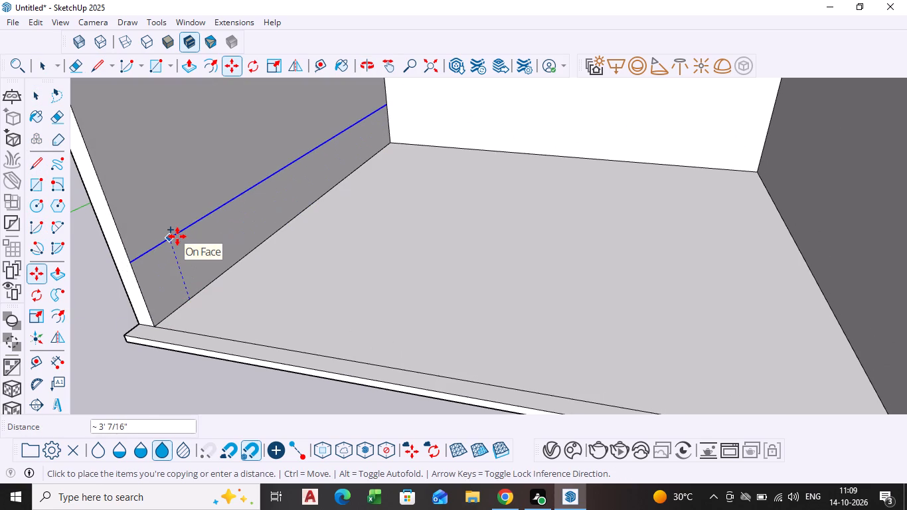
pyautogui.press('4')
pyautogui.press('Return')
pyautogui.press('space')
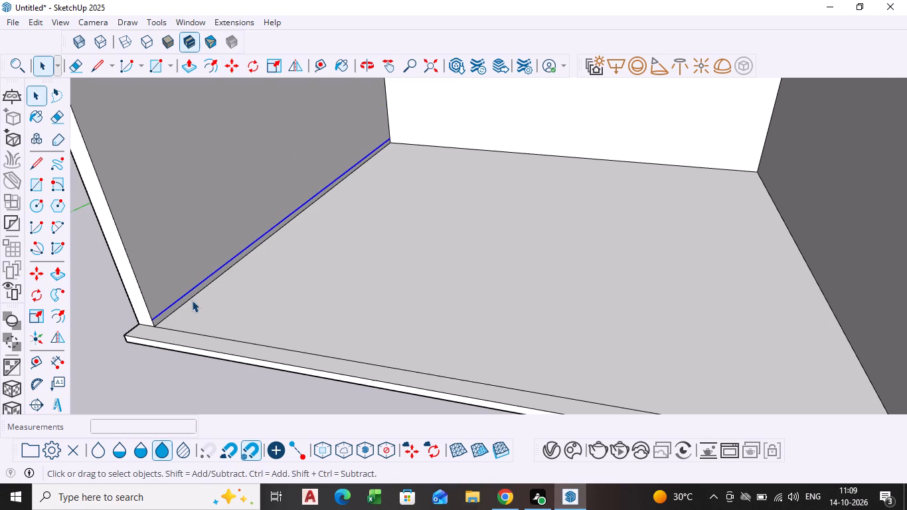
# Push/Pull the narrow 4" strip at the base of the left side wall 22" into the room to form a plinth.
pyautogui.scroll(3, 192, 300)
pyautogui.click(183, 295)
pyautogui.click(183, 297)
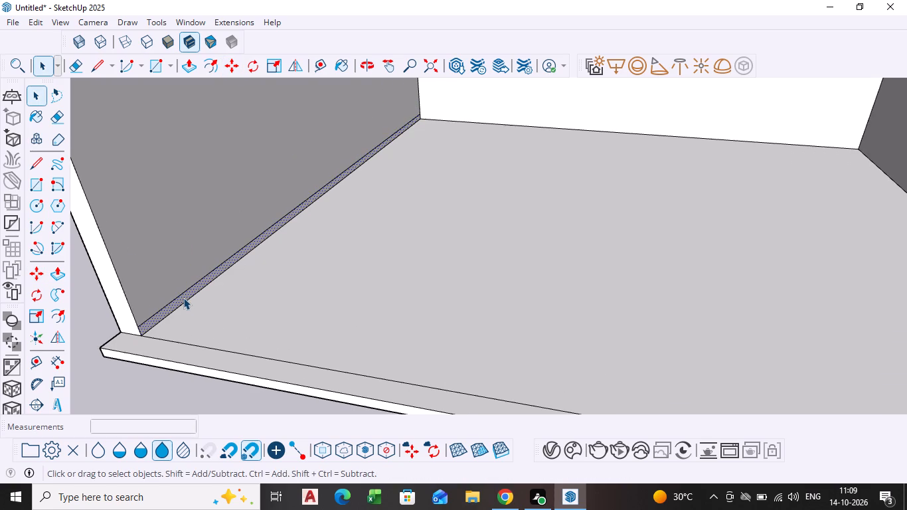
pyautogui.press('p')
pyautogui.click(183, 297)
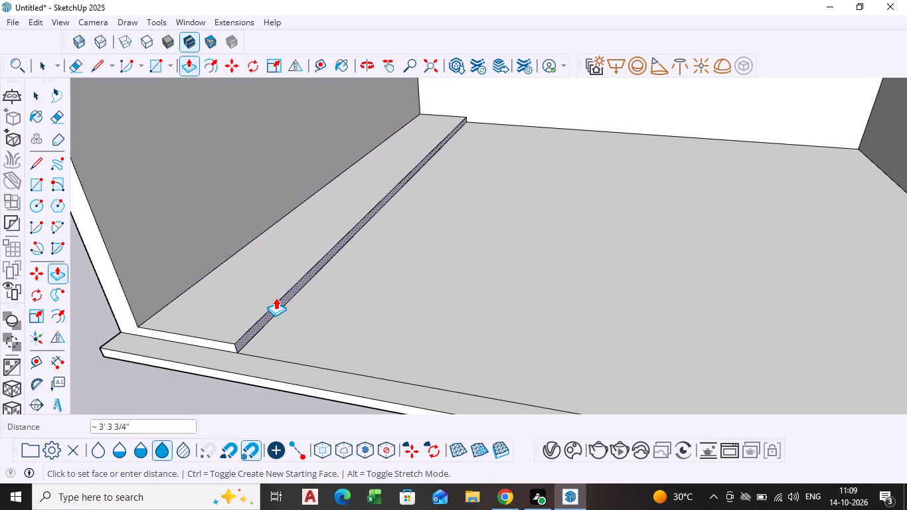
pyautogui.write('22')
pyautogui.press('Return')
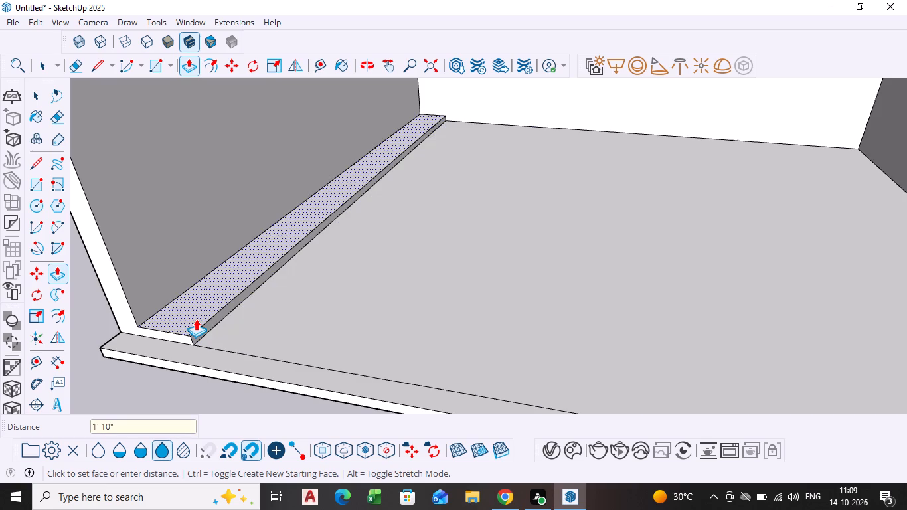
pyautogui.scroll(9, 195, 319)
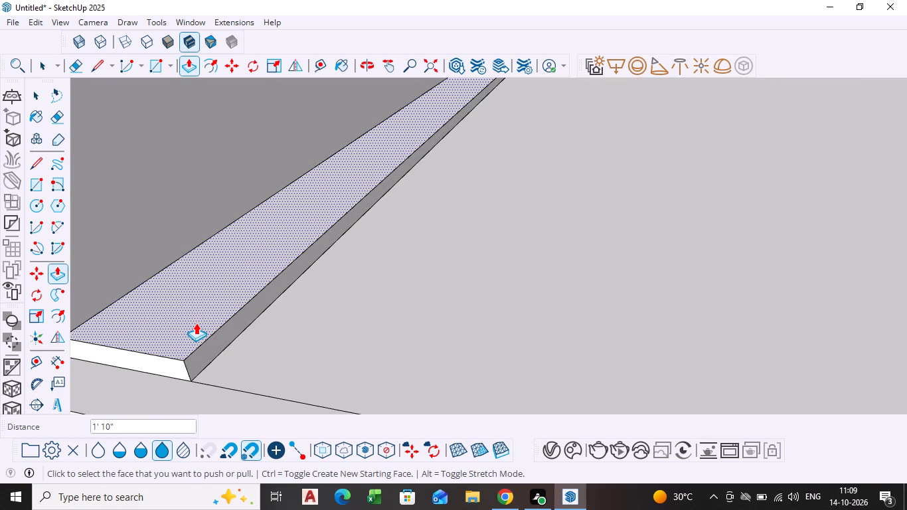
pyautogui.scroll(-1, 185, 314)
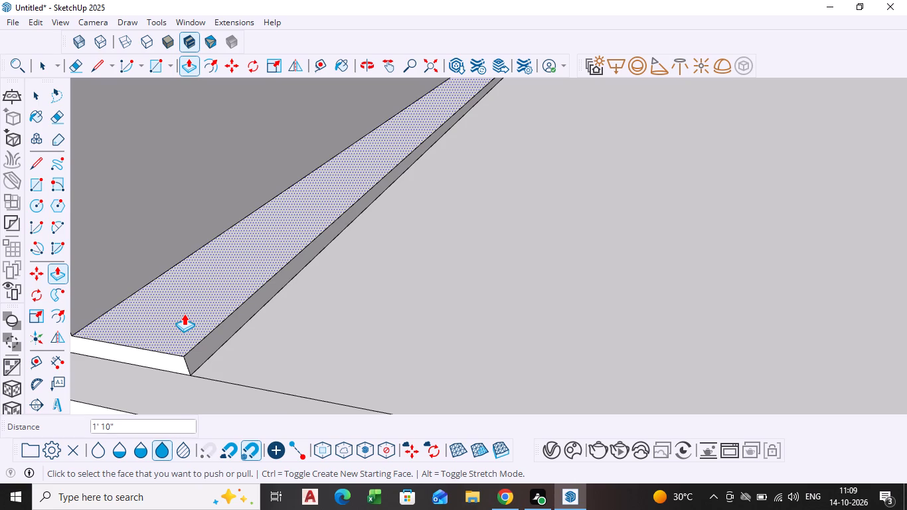
pyautogui.press('space')
# Copy the edge where the plinth's top meets the left side wall 30" up the wall face.
pyautogui.scroll(2, 183, 311)
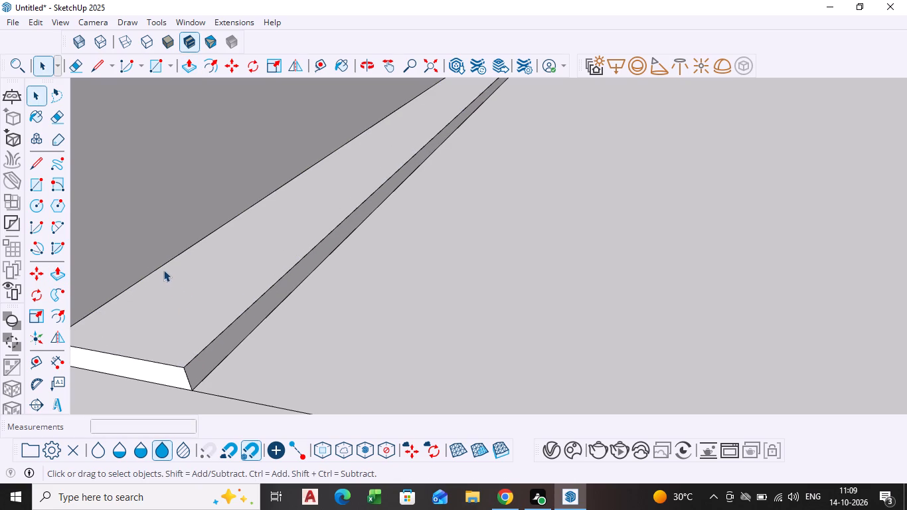
pyautogui.click(161, 264)
pyautogui.press('m')
pyautogui.click(203, 268)
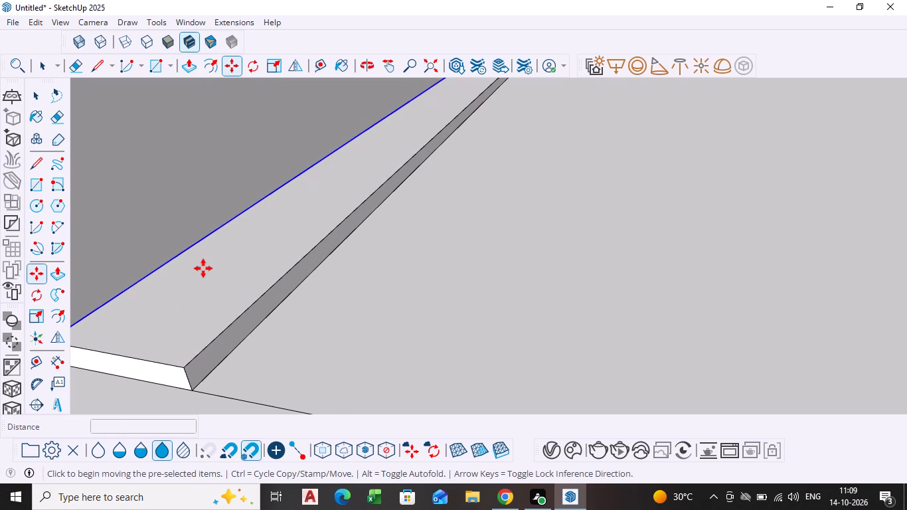
pyautogui.press('`')
pyautogui.press('Escape')
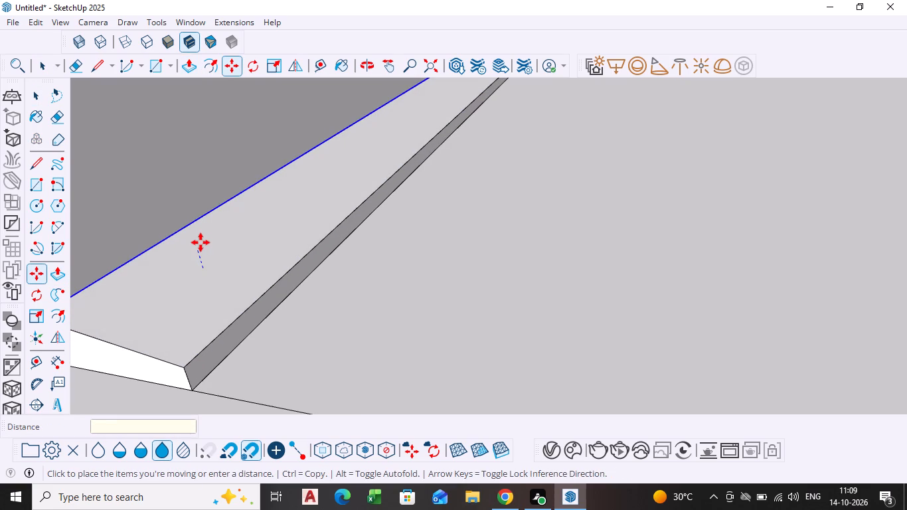
pyautogui.press('Escape')
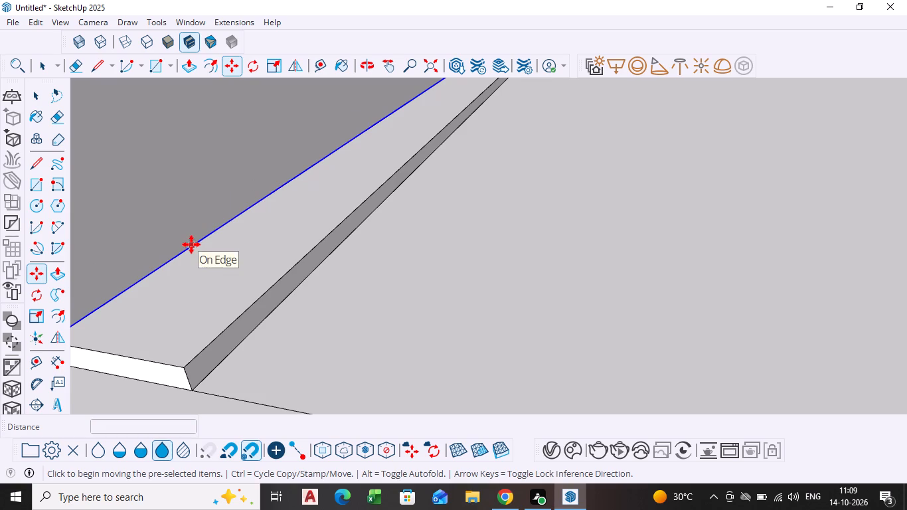
pyautogui.scroll(-2, 169, 281)
pyautogui.keyDown('shift'); pyautogui.moveTo(185, 267); pyautogui.dragTo(420, 226, button='middle'); pyautogui.keyUp('shift')
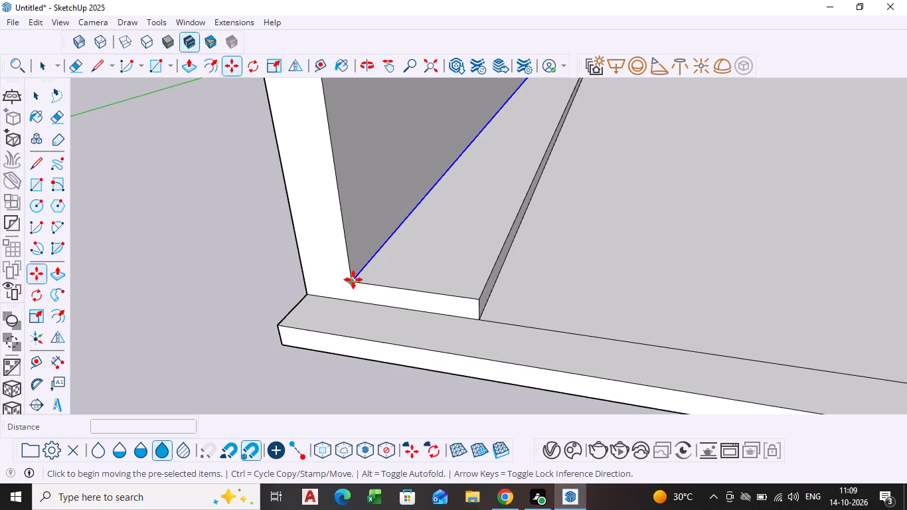
pyautogui.click(353, 280)
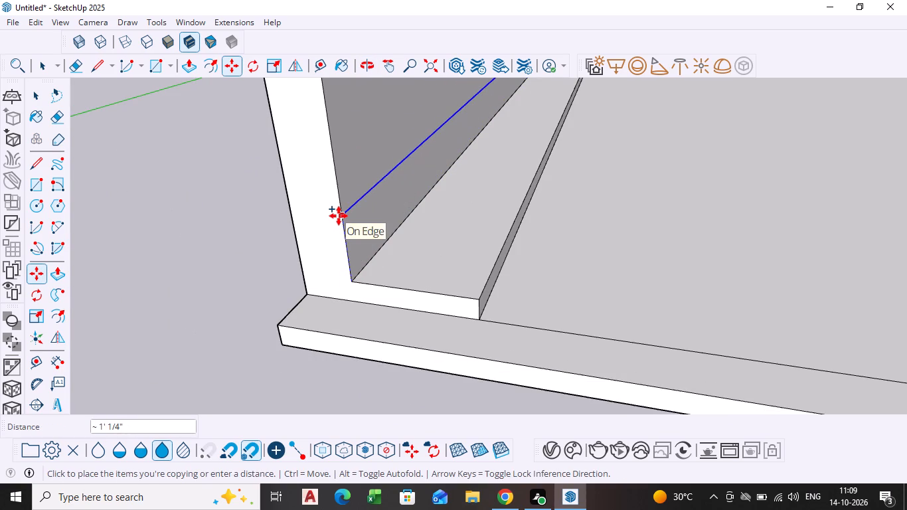
pyautogui.write('30')
pyautogui.press('Return')
# Push/Pull the 30" high wall band above the plinth 24" into the room to form the counter body.
pyautogui.scroll(-2, 339, 216)
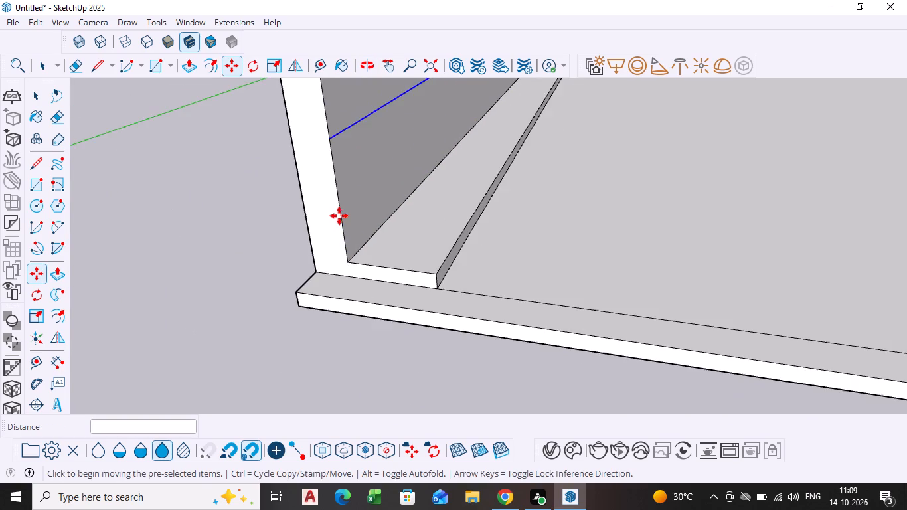
pyautogui.scroll(-8, 339, 216)
pyautogui.keyDown('shift'); pyautogui.scroll(-1, 348, 220); pyautogui.keyUp('shift')
pyautogui.keyDown('shift'); pyautogui.moveTo(345, 226); pyautogui.dragTo(189, 368, button='middle'); pyautogui.keyUp('shift')
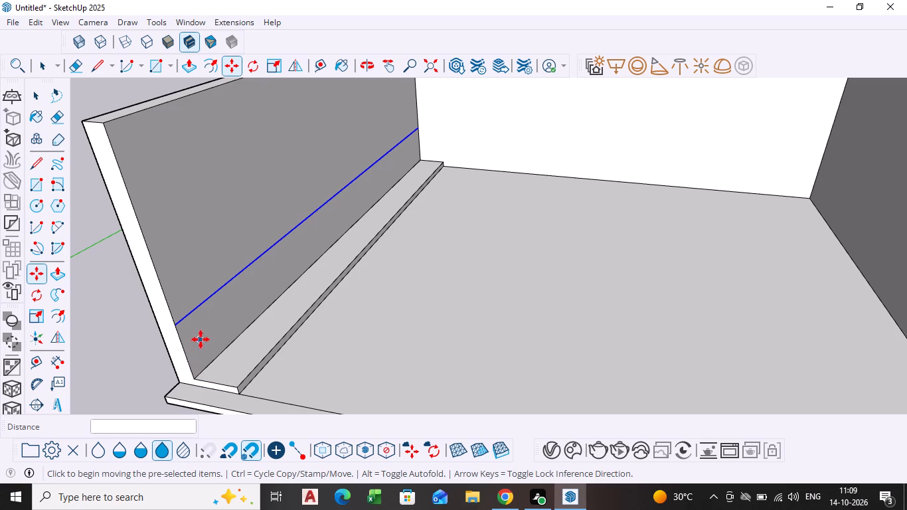
pyautogui.press('space')
pyautogui.click(210, 321)
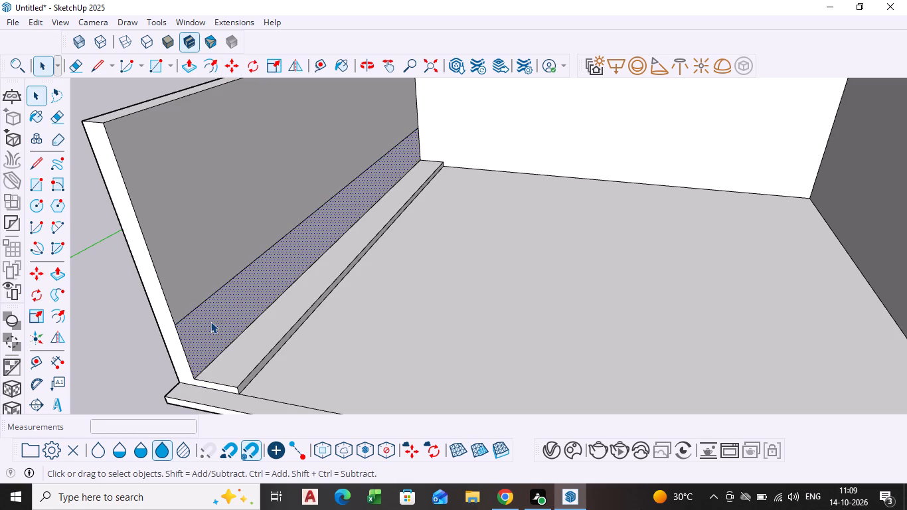
pyautogui.press('p')
pyautogui.click(210, 321)
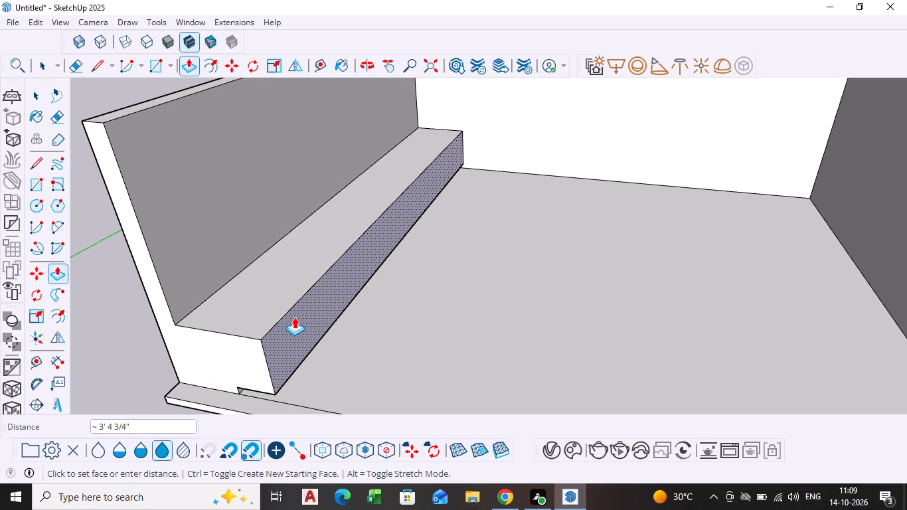
pyautogui.write('24')
pyautogui.press('Return')
pyautogui.press('space')
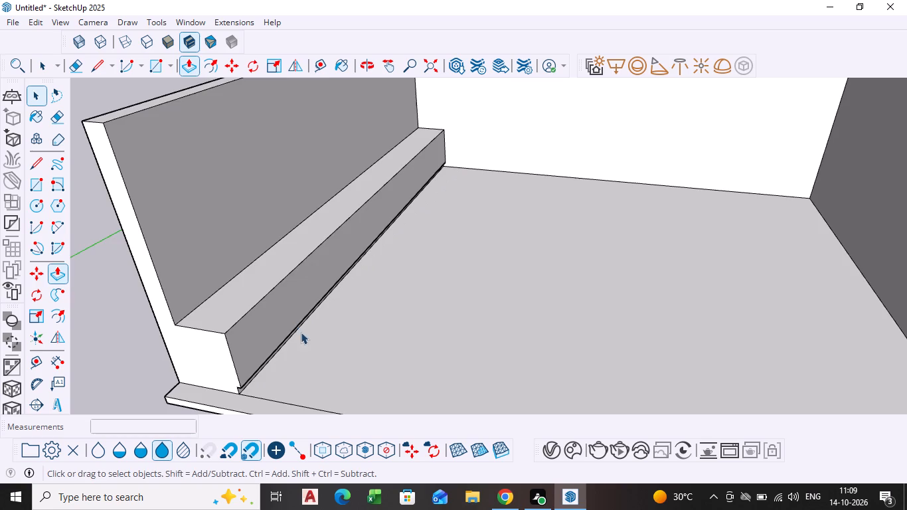
# Examine the counter body's front face and the overhang above the plinth along the left side wall.
pyautogui.scroll(-2, 303, 334)
pyautogui.moveTo(301, 334); pyautogui.dragTo(225, 288, button='middle')
pyautogui.scroll(9, 223, 293)
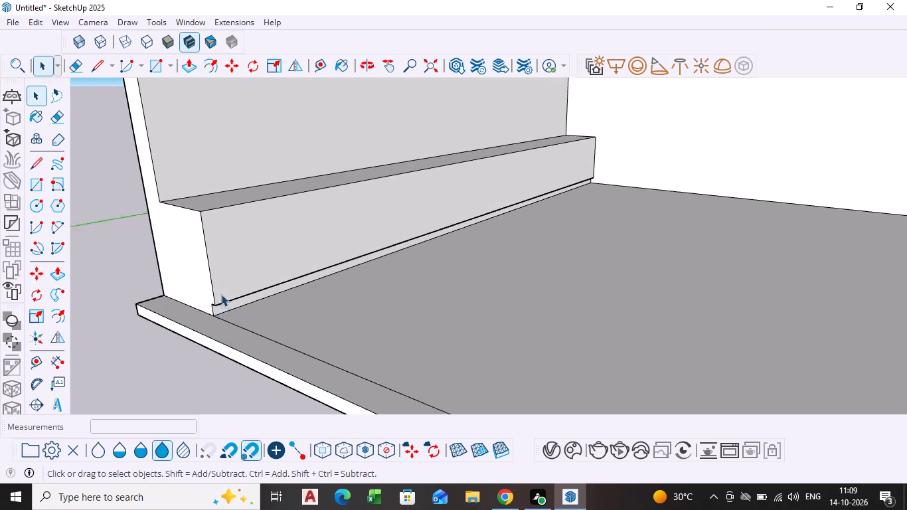
pyautogui.scroll(1, 221, 294)
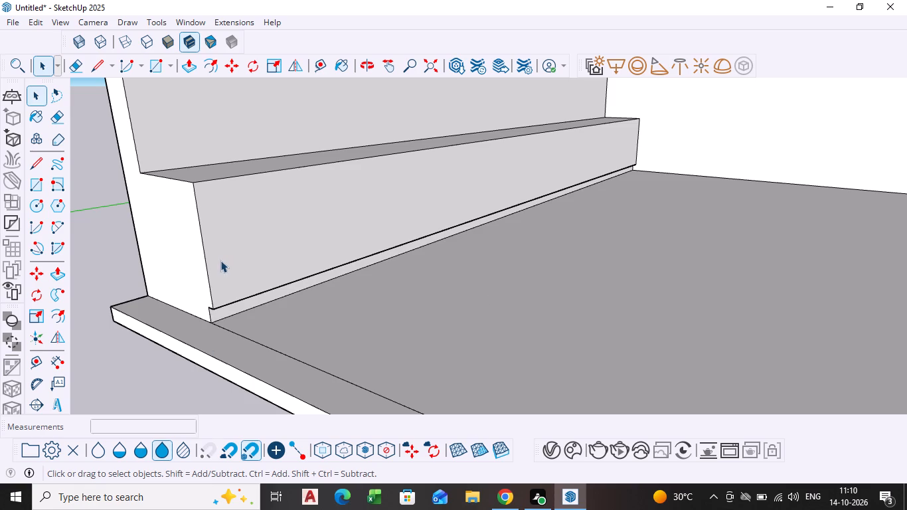
pyautogui.scroll(-4, 230, 259)
pyautogui.scroll(-1, 307, 135)
pyautogui.moveTo(289, 180); pyautogui.dragTo(278, 201, button='middle')
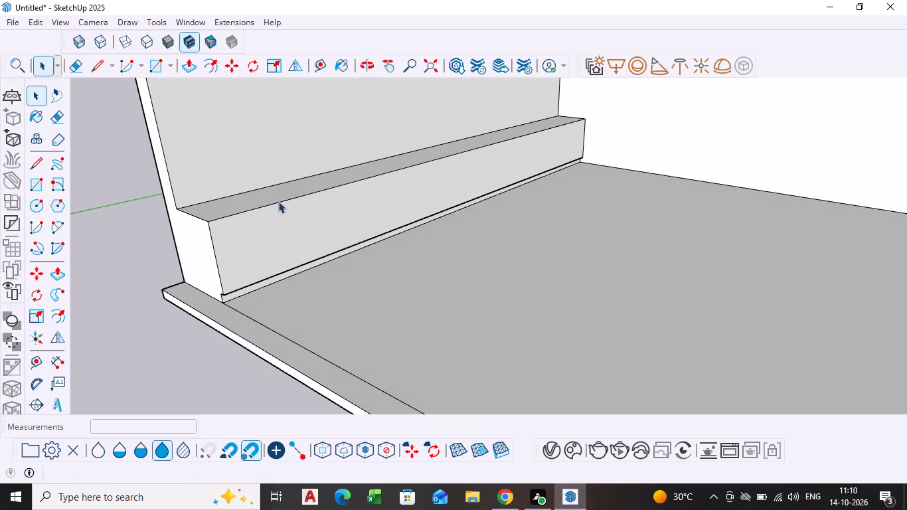
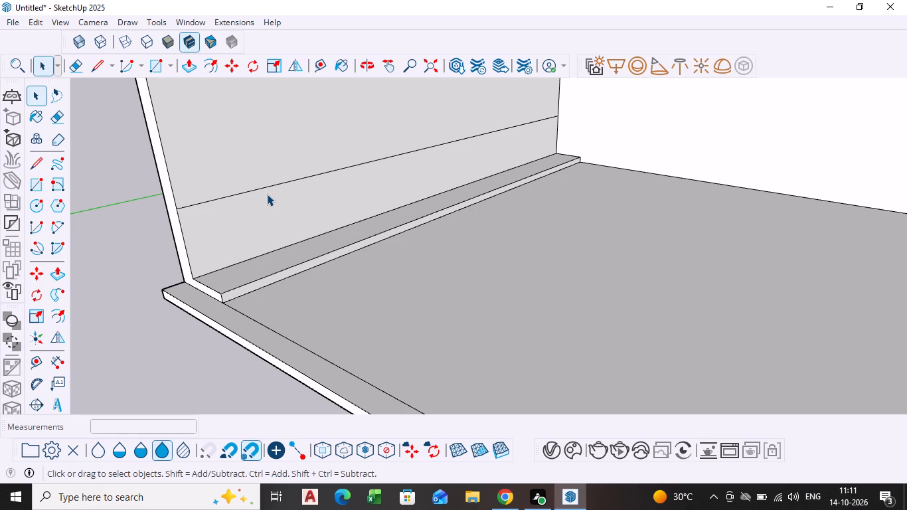
# Redo the Push/Pull that forms the counter body along the left side wall.
pyautogui.hotkey('ctrl', 'y')
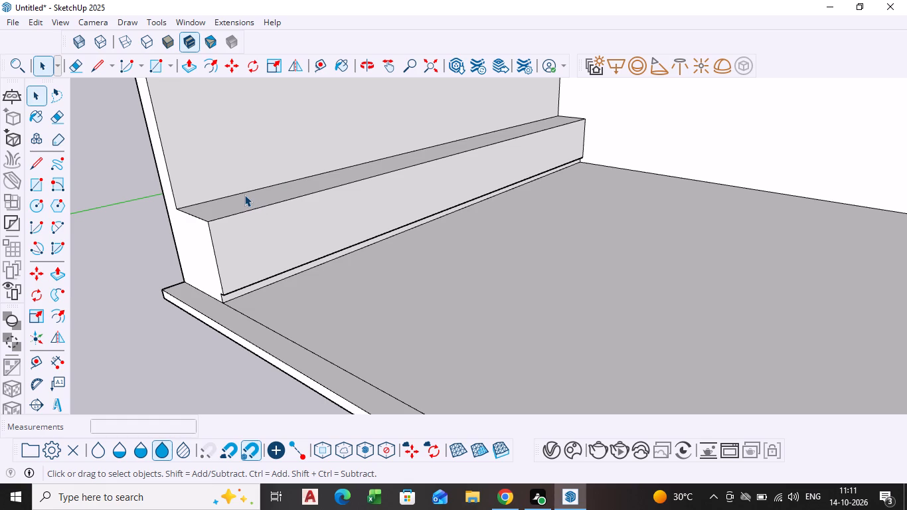
# Copy the edge where the counter body's top meets the left side wall 2" up the wall face.
pyautogui.click(244, 195)
pyautogui.press('m')
pyautogui.click(244, 195)
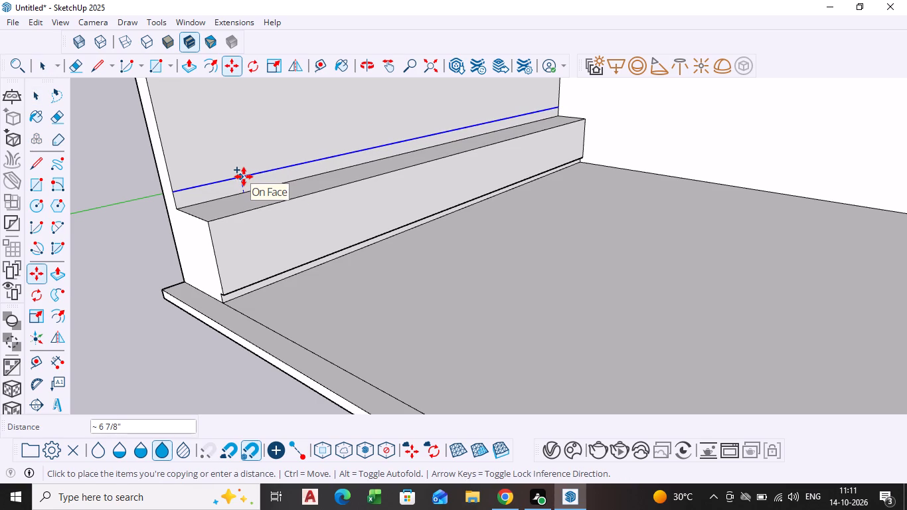
pyautogui.press('2')
pyautogui.press('Return')
pyautogui.press('space')
# Push/Pull the 2" wall strip above the counter body 24" into the room to form the countertop slab.
pyautogui.scroll(6, 245, 208)
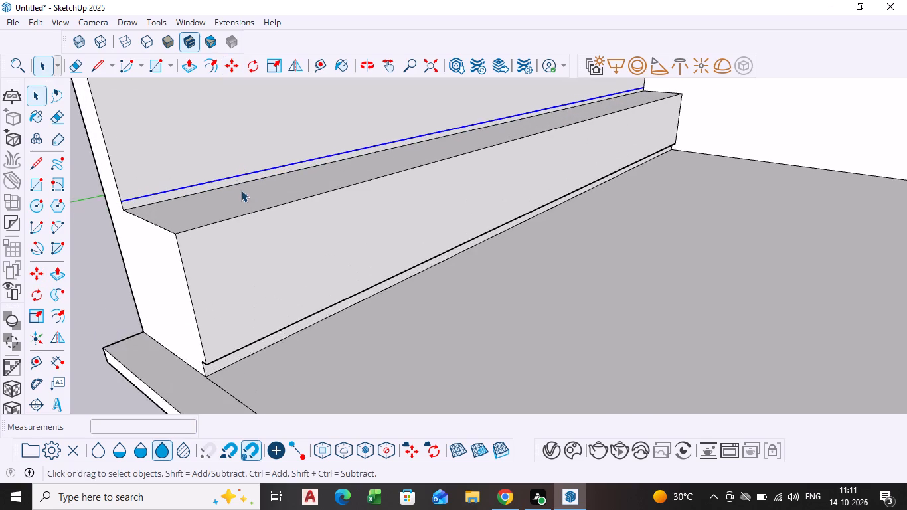
pyautogui.scroll(4, 241, 190)
pyautogui.click(236, 179)
pyautogui.click(236, 173)
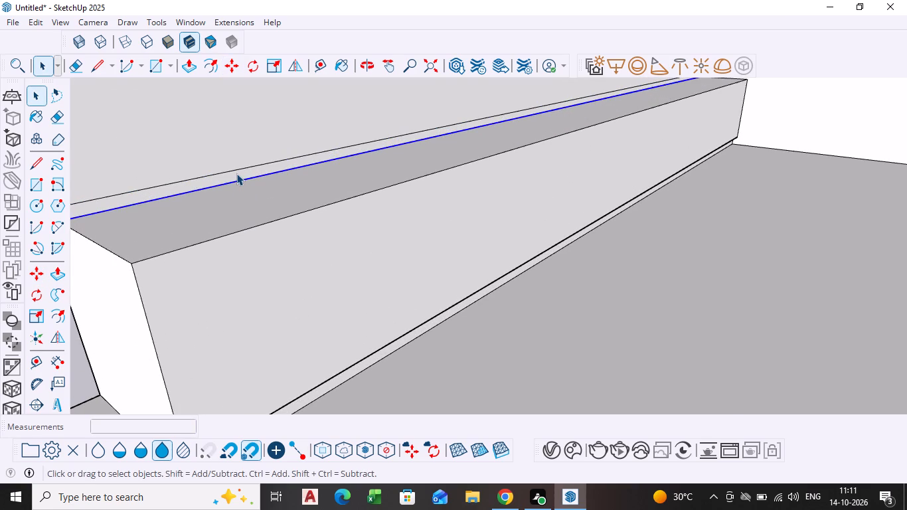
pyautogui.press('p')
pyautogui.click(236, 173)
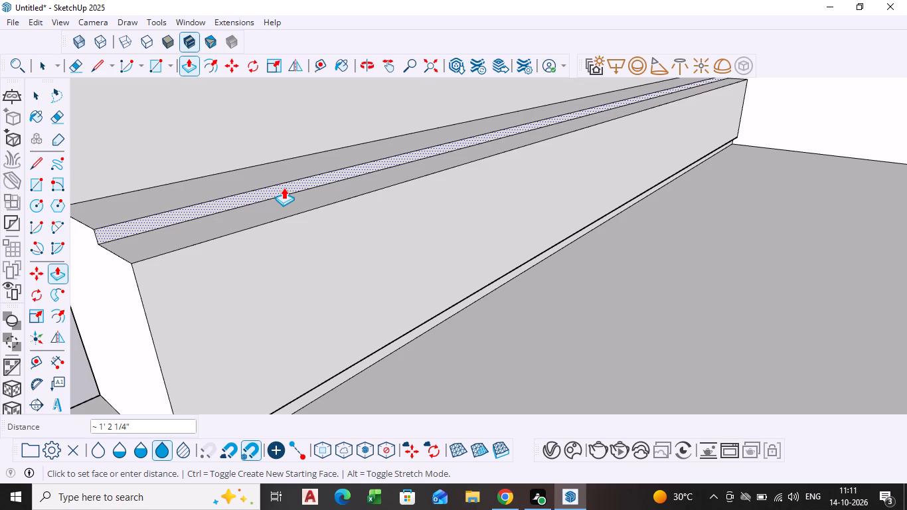
pyautogui.write('24')
pyautogui.press('Return')
pyautogui.scroll(-4, 307, 218)
pyautogui.press('space')
pyautogui.scroll(-5, 493, 270)
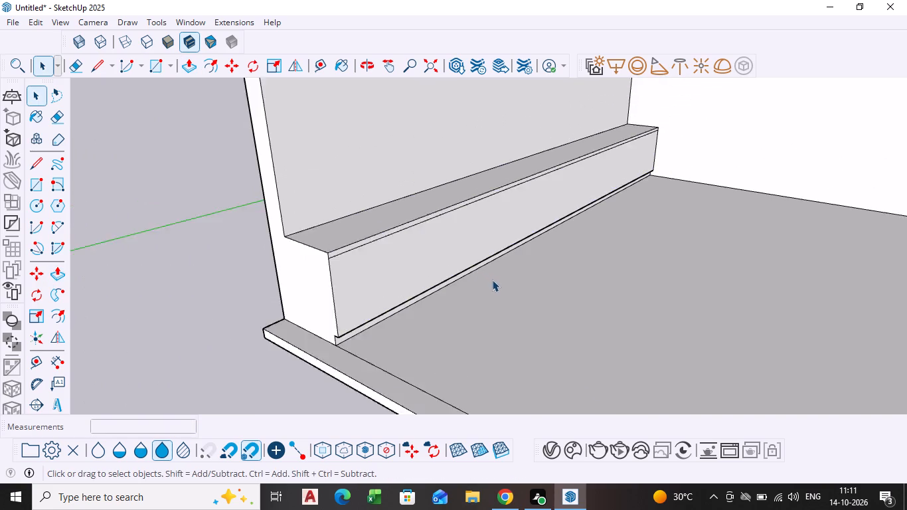
# Copy the edge where the countertop meets the left side wall 24" up the wall face.
pyautogui.moveTo(473, 272); pyautogui.dragTo(390, 266, button='middle')
pyautogui.scroll(3, 151, 296)
pyautogui.moveTo(388, 293); pyautogui.dragTo(538, 292, button='middle')
pyautogui.scroll(-5, 507, 232)
pyautogui.moveTo(507, 232); pyautogui.dragTo(485, 342, button='middle')
pyautogui.keyDown('shift'); pyautogui.scroll(-1, 491, 328); pyautogui.keyUp('shift')
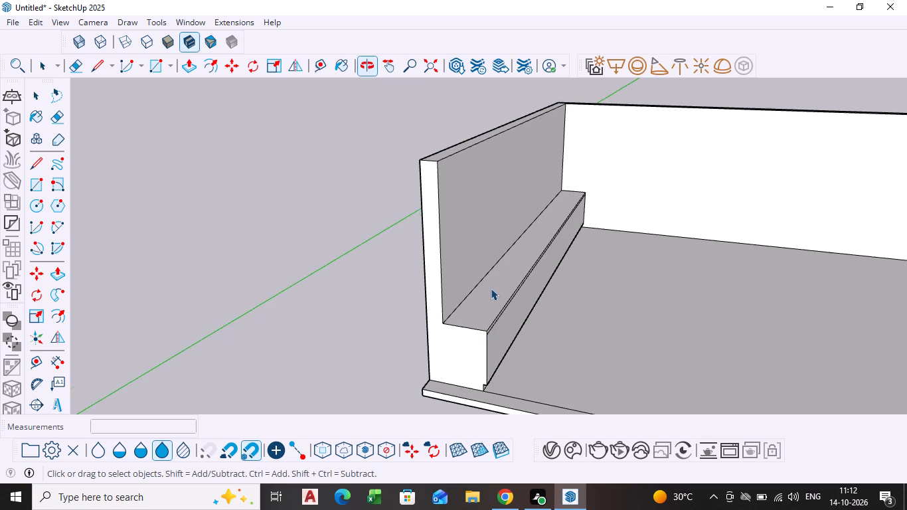
pyautogui.scroll(6, 491, 288)
pyautogui.click(466, 282)
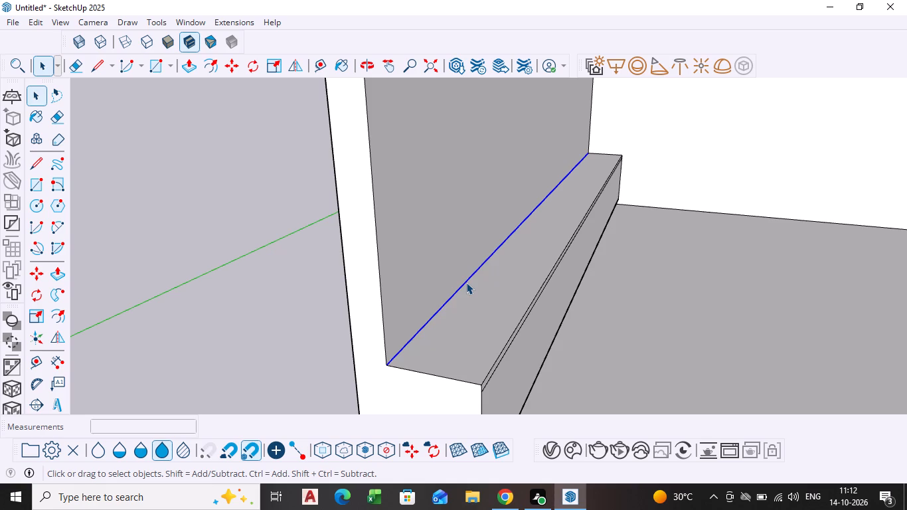
pyautogui.press('m')
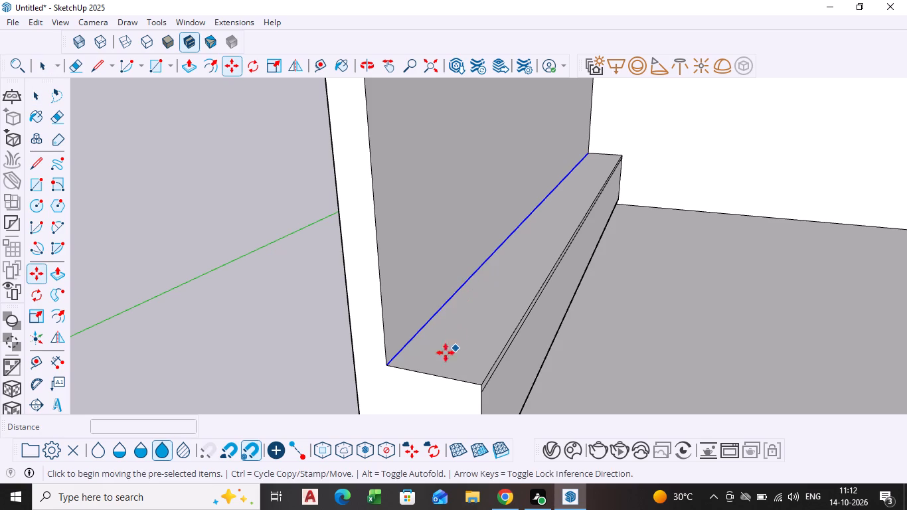
pyautogui.click(386, 363)
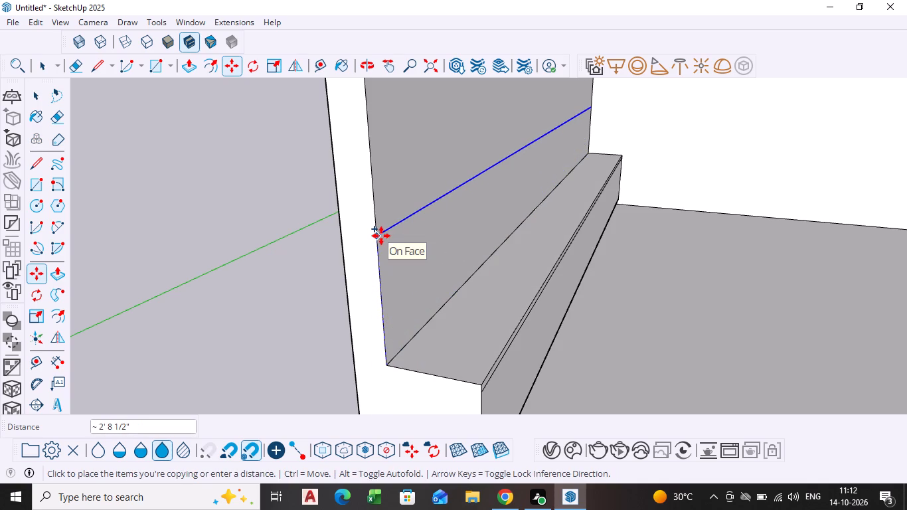
pyautogui.write('24')
pyautogui.press('Return')
pyautogui.scroll(-4, 447, 245)
pyautogui.moveTo(451, 250); pyautogui.dragTo(367, 250, button='middle')
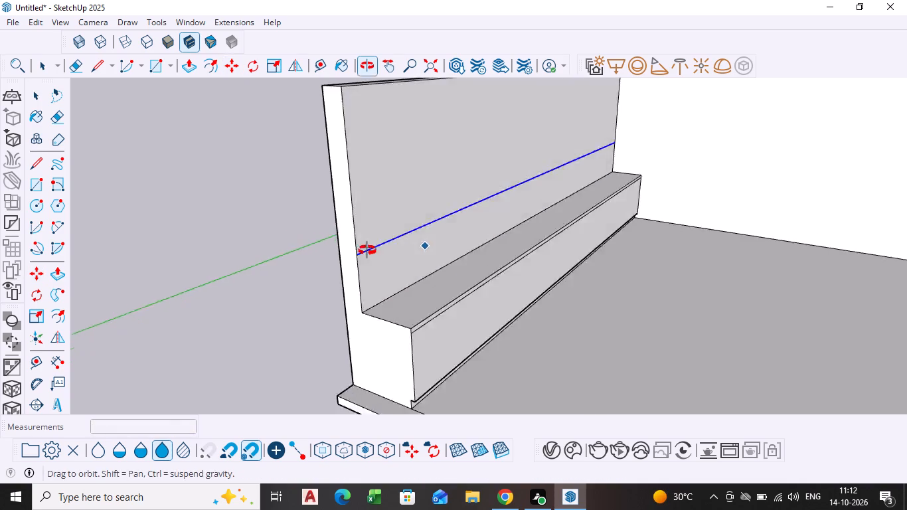
pyautogui.moveTo(367, 250); pyautogui.dragTo(273, 224, button='middle')
pyautogui.scroll(3, 418, 246)
pyautogui.press('space')
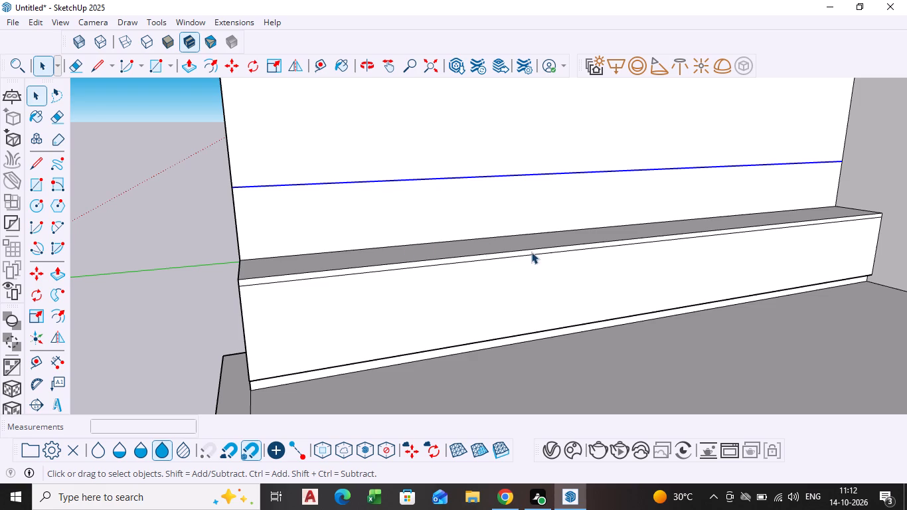
# Copy the line 24" above the countertop another 36" up the left side wall.
pyautogui.scroll(-4, 531, 250)
pyautogui.keyDown('shift'); pyautogui.moveTo(513, 238); pyautogui.dragTo(501, 288, button='middle'); pyautogui.keyUp('shift')
pyautogui.keyDown('shift'); pyautogui.scroll(-1, 513, 238); pyautogui.keyUp('shift')
pyautogui.scroll(5, 510, 269)
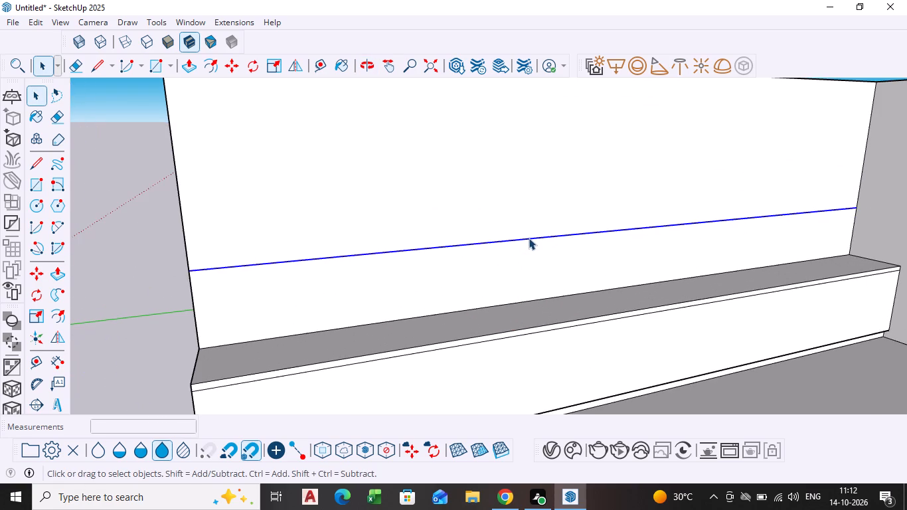
pyautogui.press('m')
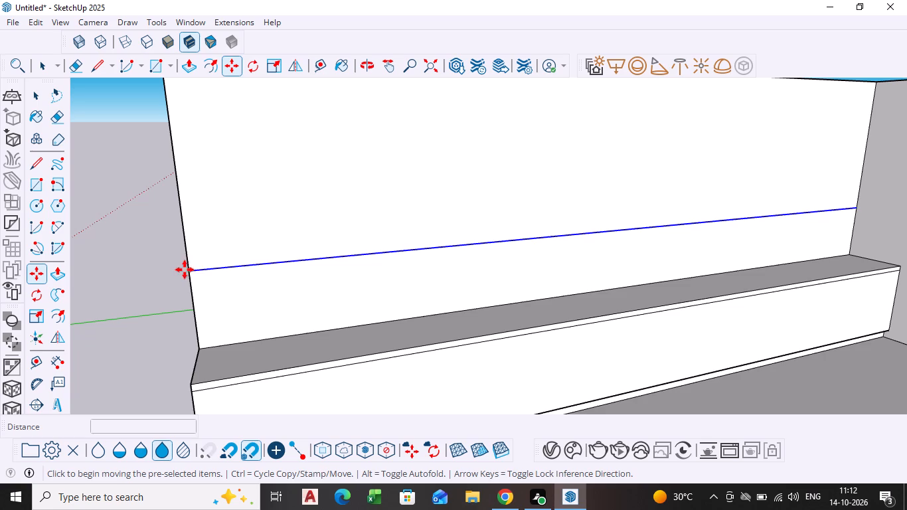
pyautogui.click(189, 272)
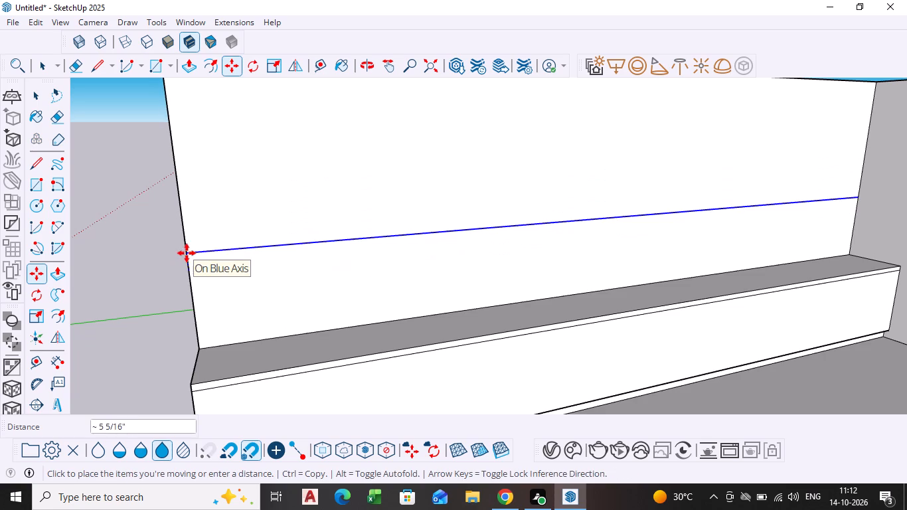
pyautogui.write('36')
pyautogui.press('Return')
pyautogui.scroll(-4, 251, 218)
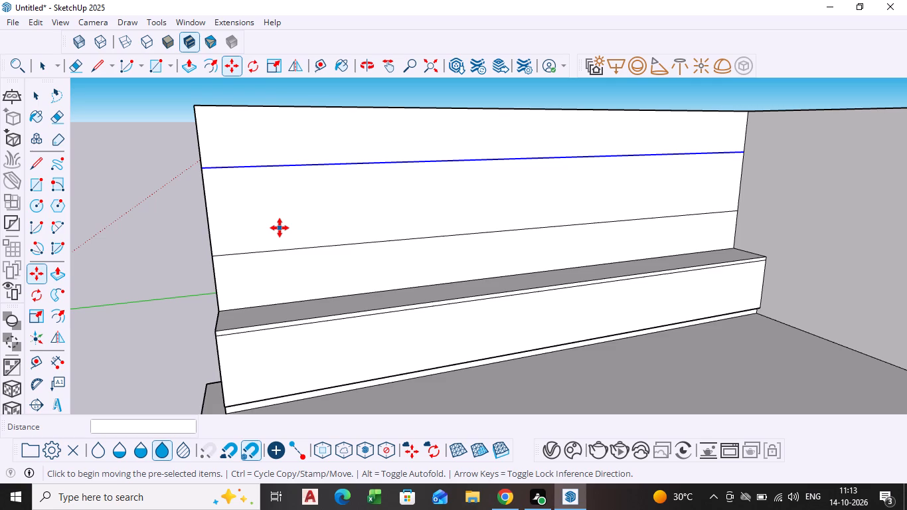
pyautogui.scroll(-3, 303, 154)
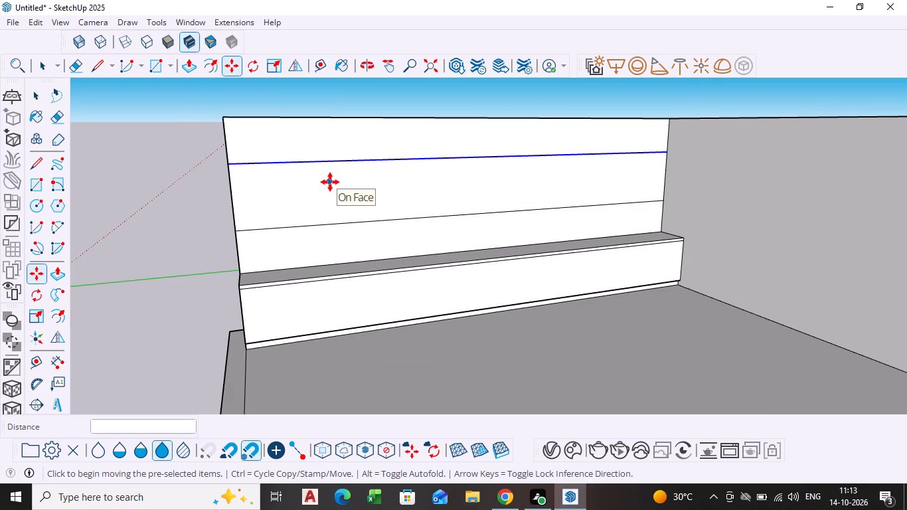
pyautogui.press('space')
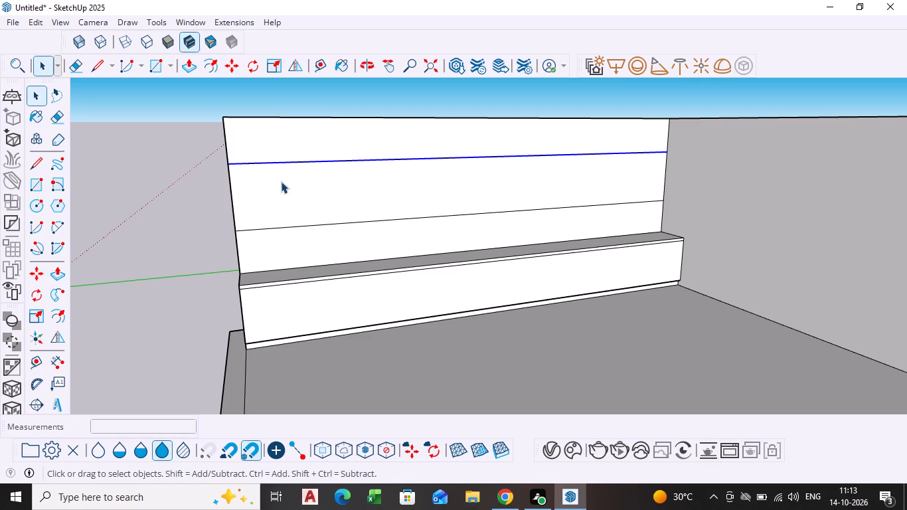
# Examine the wall bands above the countertop on the left side wall from several angles.
pyautogui.scroll(-1, 278, 182)
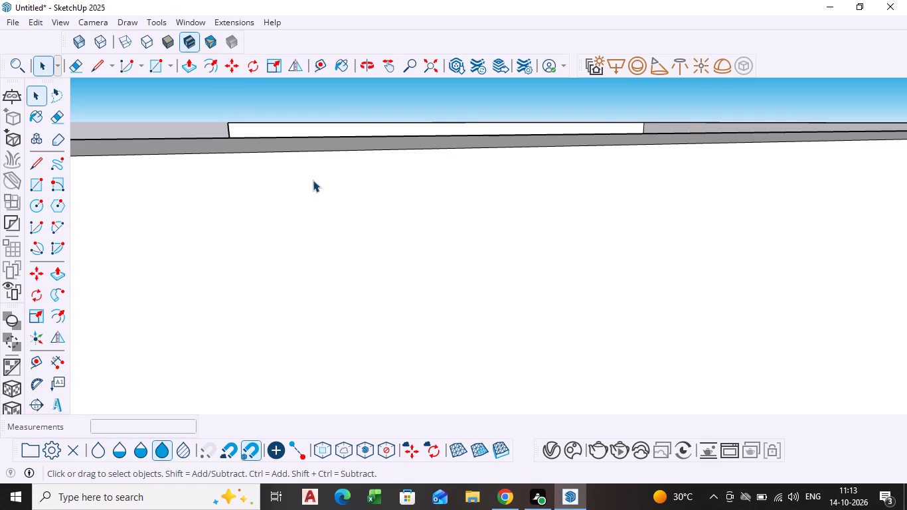
pyautogui.scroll(-1, 339, 217)
pyautogui.scroll(-10, 339, 288)
pyautogui.moveTo(372, 288); pyautogui.dragTo(374, 412, button='middle')
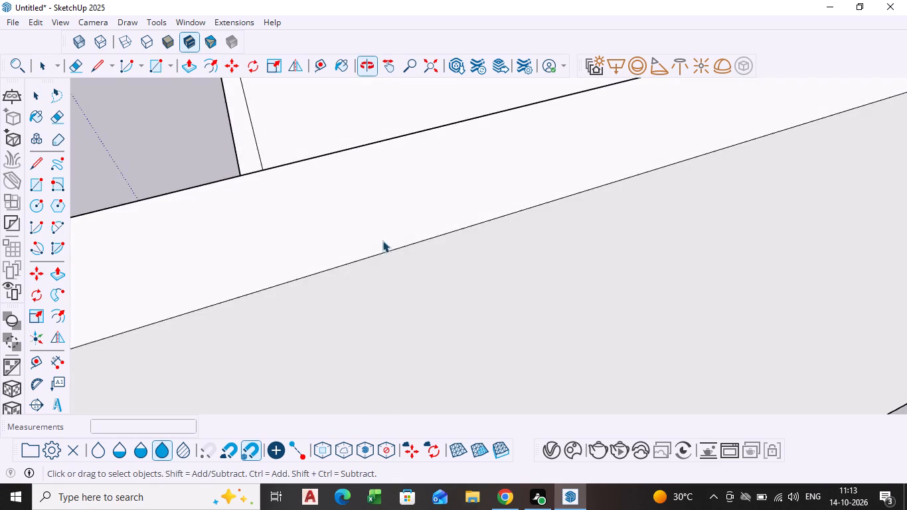
pyautogui.scroll(-5, 369, 122)
pyautogui.moveTo(370, 131); pyautogui.dragTo(335, 473, button='middle')
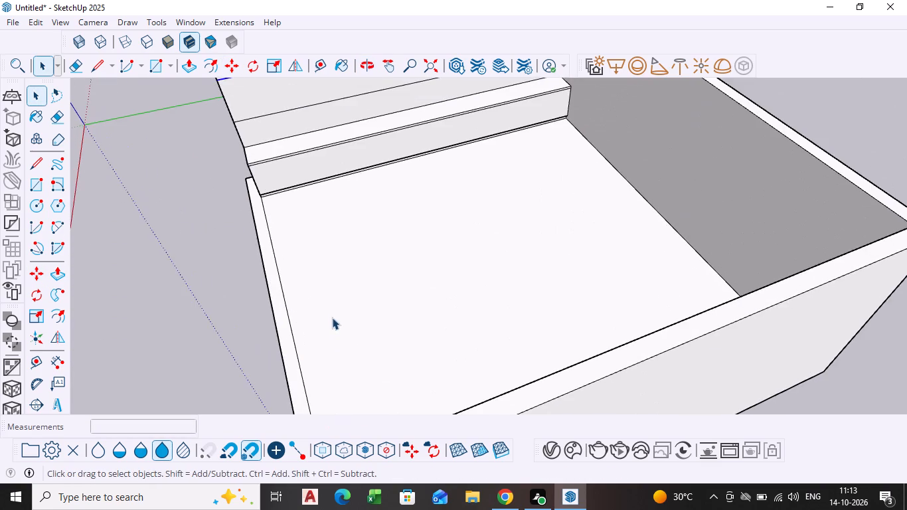
pyautogui.keyDown('shift'); pyautogui.scroll(-1, 314, 207); pyautogui.keyUp('shift')
pyautogui.keyDown('shift'); pyautogui.moveTo(314, 208); pyautogui.dragTo(333, 371, button='middle'); pyautogui.keyUp('shift')
pyautogui.moveTo(332, 319); pyautogui.dragTo(331, 275, button='middle')
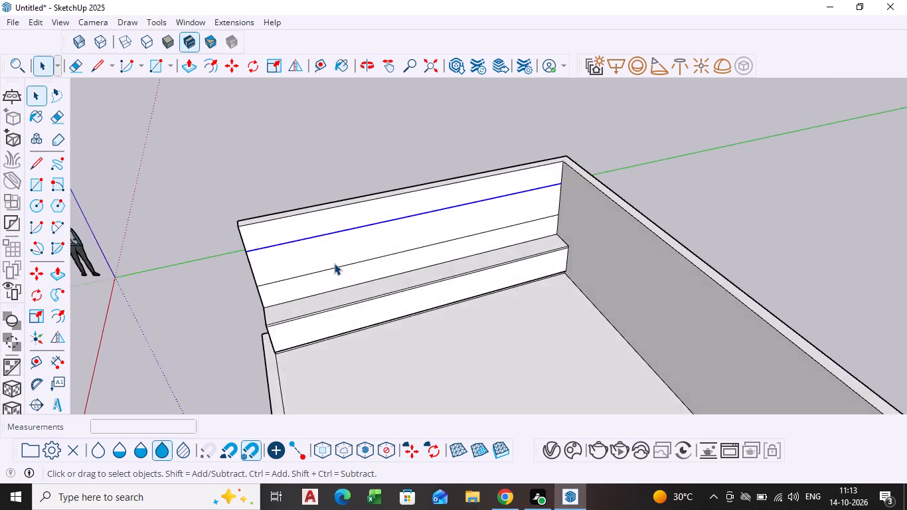
pyautogui.scroll(8, 334, 263)
pyautogui.scroll(-2, 334, 263)
pyautogui.moveTo(332, 264); pyautogui.dragTo(327, 234, button='middle')
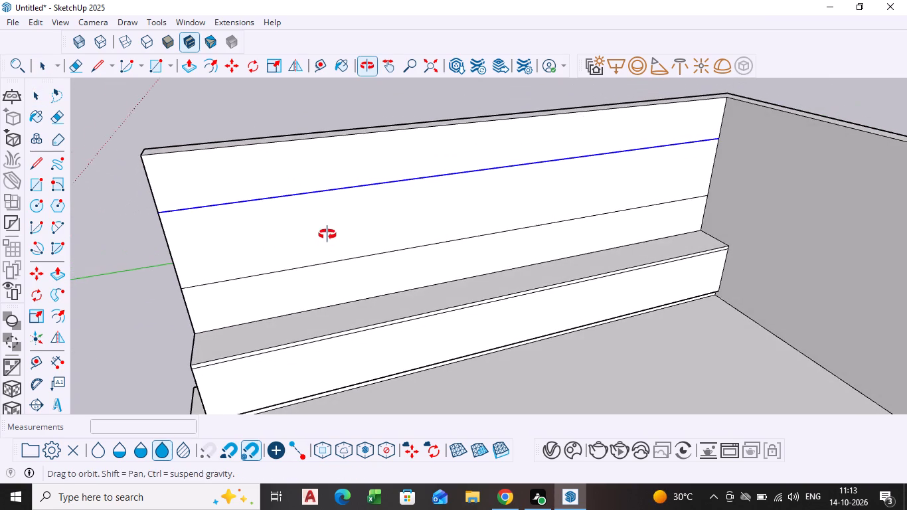
pyautogui.moveTo(327, 234); pyautogui.dragTo(327, 234, button='middle')
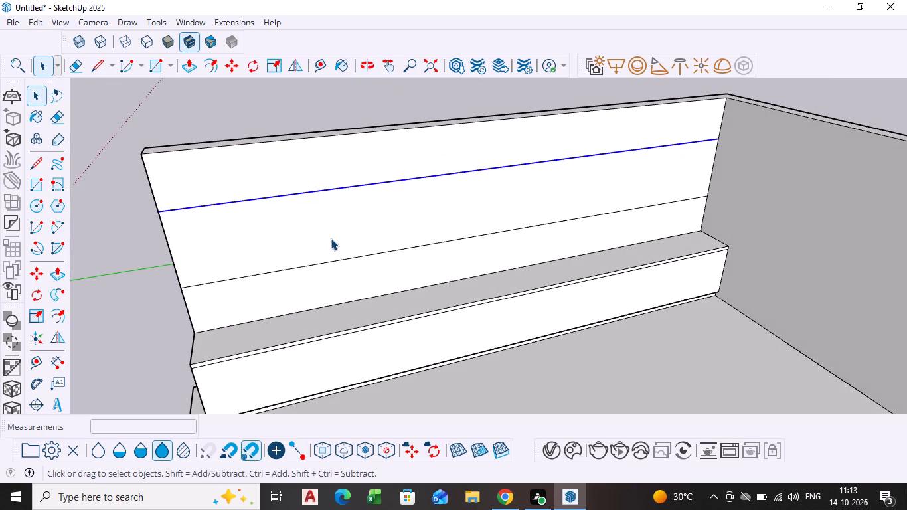
pyautogui.scroll(-2, 260, 210)
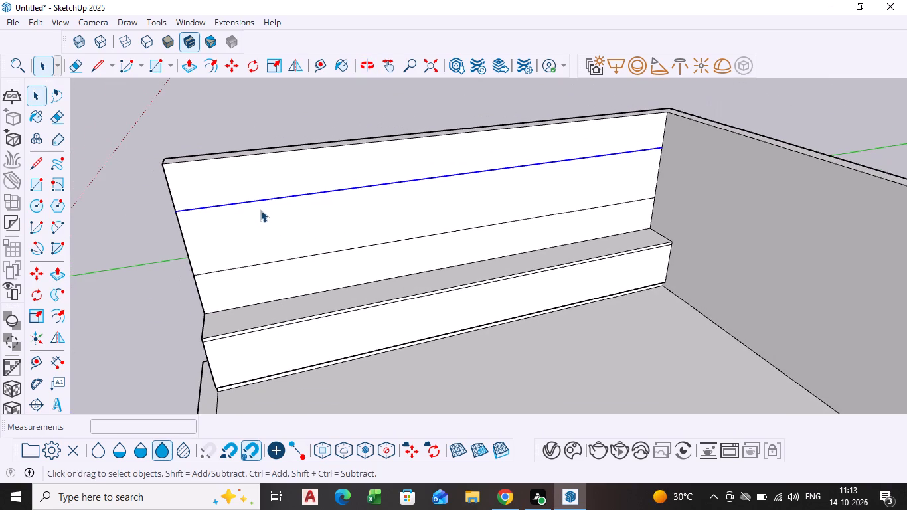
pyautogui.moveTo(291, 253); pyautogui.dragTo(286, 236, button='middle')
pyautogui.click(159, 127)
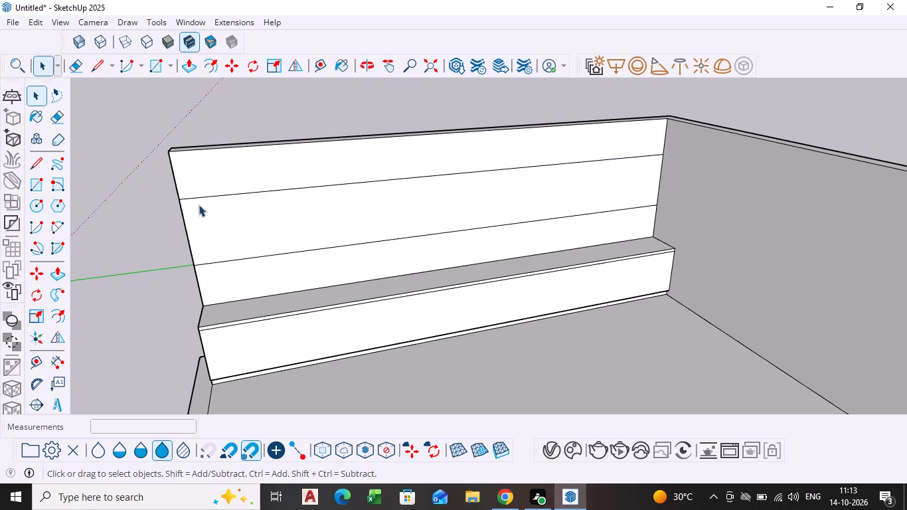
pyautogui.scroll(-3, 214, 231)
pyautogui.moveTo(222, 233); pyautogui.dragTo(372, 218, button='middle')
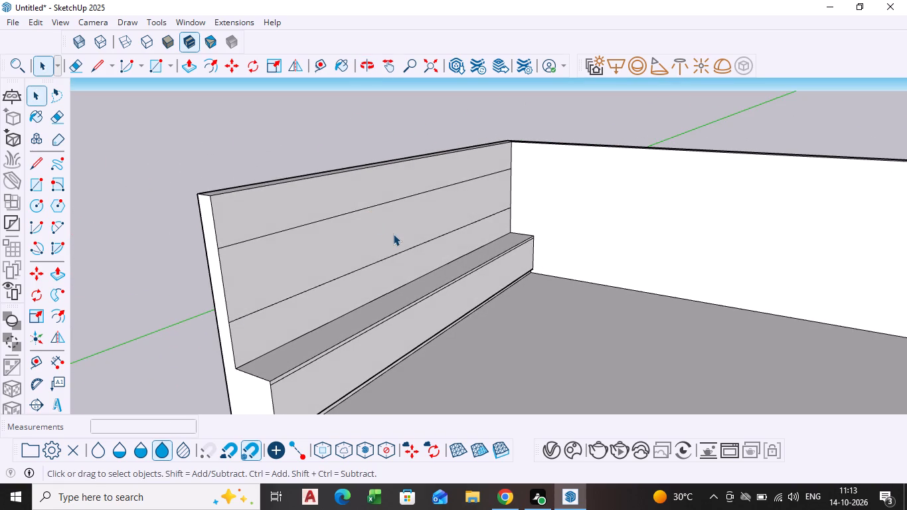
pyautogui.moveTo(398, 254); pyautogui.dragTo(379, 242, button='middle')
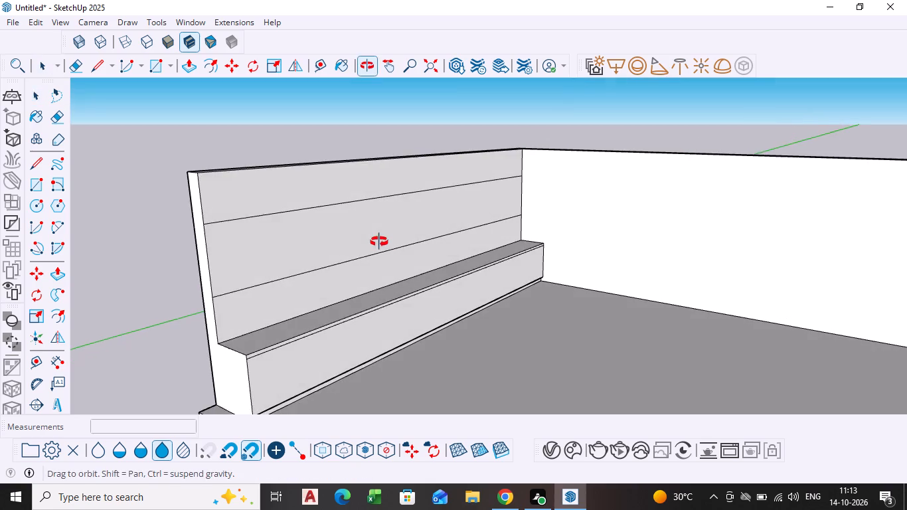
pyautogui.moveTo(379, 242); pyautogui.dragTo(378, 241, button='middle')
# Push/Pull the 36" high band on the left side wall 15" into the room to form the overhead cabinet body.
pyautogui.scroll(3, 343, 252)
pyautogui.scroll(-2, 290, 248)
pyautogui.moveTo(290, 248); pyautogui.dragTo(185, 262, button='middle')
pyautogui.click(262, 244)
pyautogui.press('p')
pyautogui.click(262, 244)
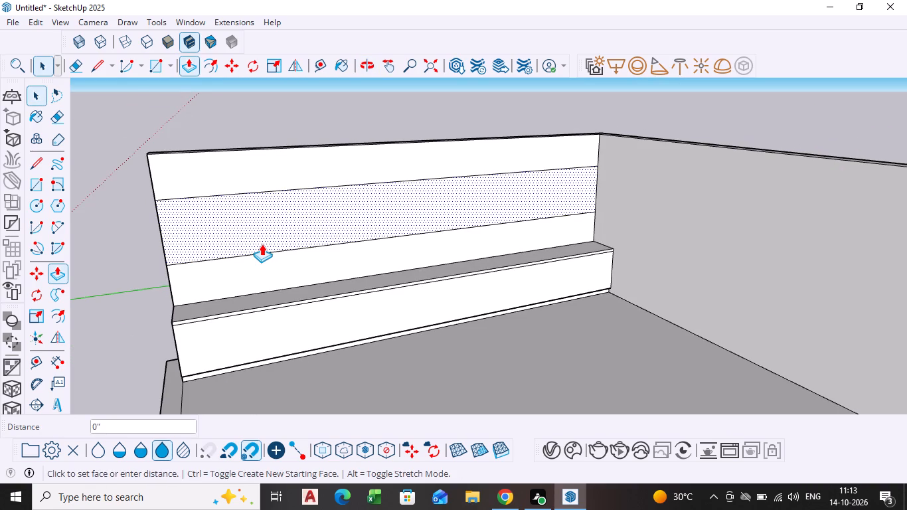
pyautogui.scroll(-1, 313, 249)
pyautogui.moveTo(315, 249); pyautogui.dragTo(454, 268, button='middle')
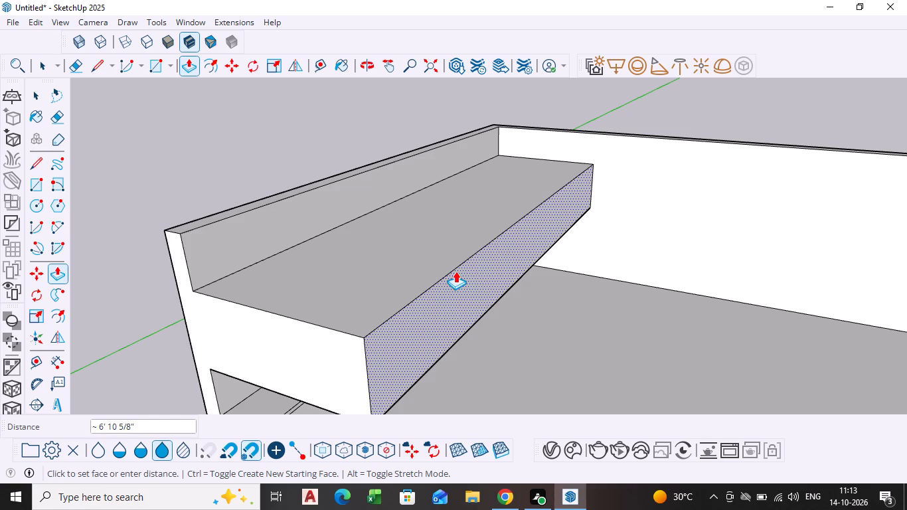
pyautogui.write('15')
pyautogui.press('Return')
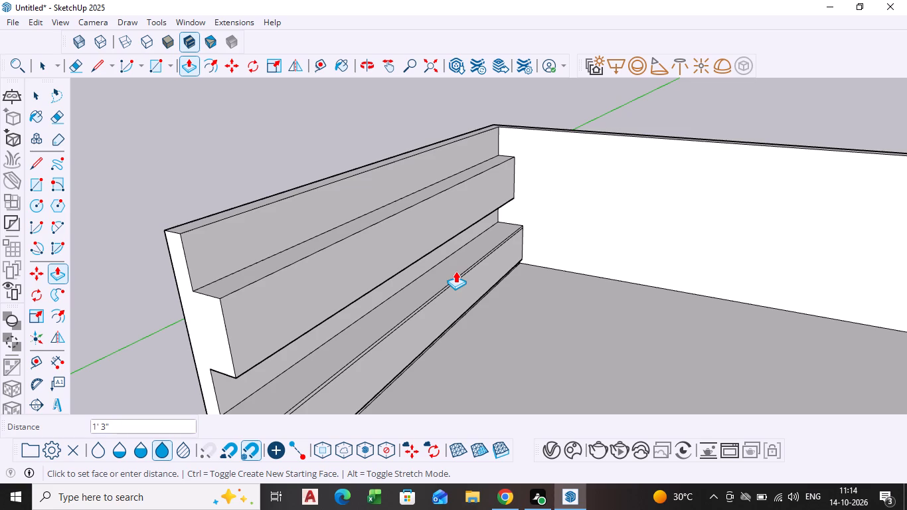
pyautogui.press('space')
# Examine the overhead cabinet body and the counter below it along the left side wall.
pyautogui.scroll(-2, 442, 272)
pyautogui.moveTo(442, 272); pyautogui.dragTo(271, 244, button='middle')
pyautogui.scroll(4, 276, 236)
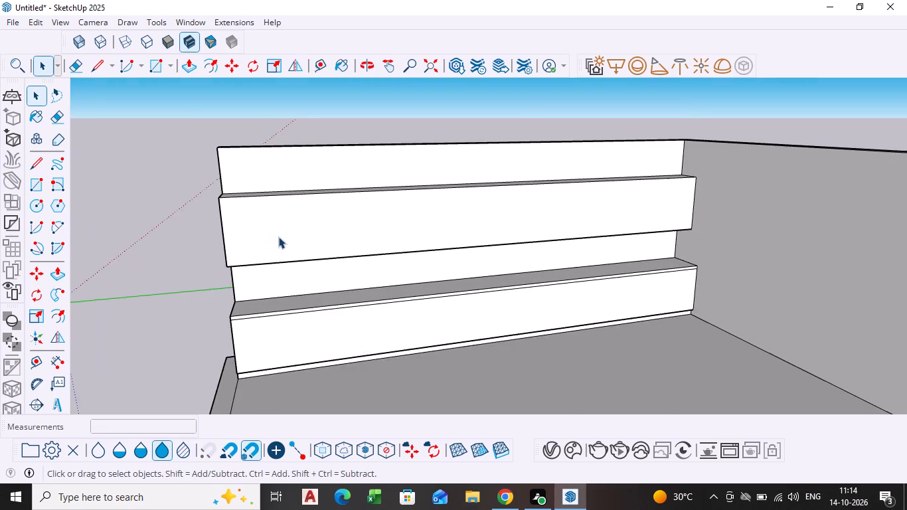
pyautogui.moveTo(278, 236); pyautogui.dragTo(431, 257, button='middle')
pyautogui.scroll(-1, 470, 266)
pyautogui.scroll(3, 390, 262)
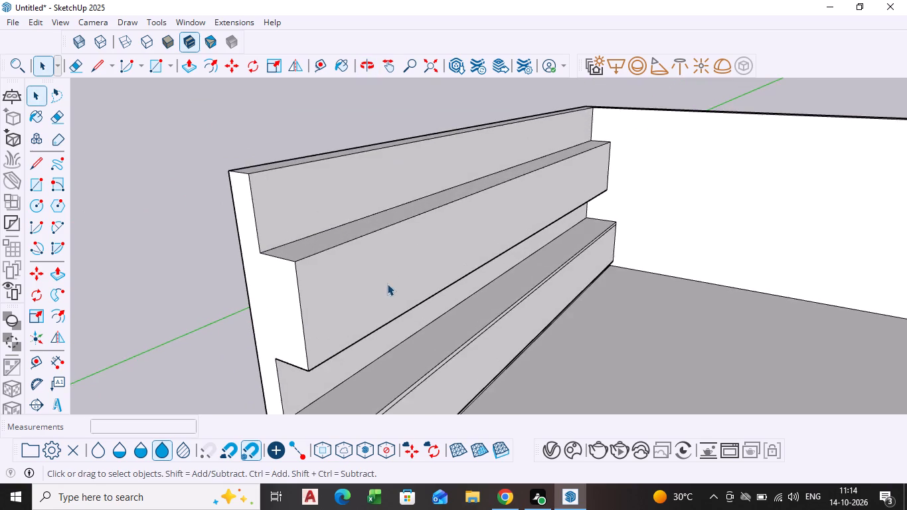
pyautogui.scroll(-2, 387, 284)
pyautogui.moveTo(387, 284); pyautogui.dragTo(286, 265, button='middle')
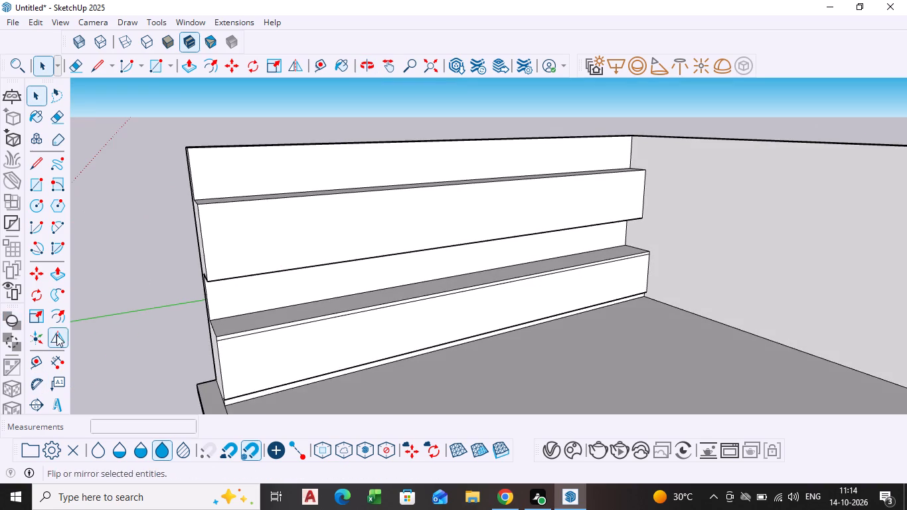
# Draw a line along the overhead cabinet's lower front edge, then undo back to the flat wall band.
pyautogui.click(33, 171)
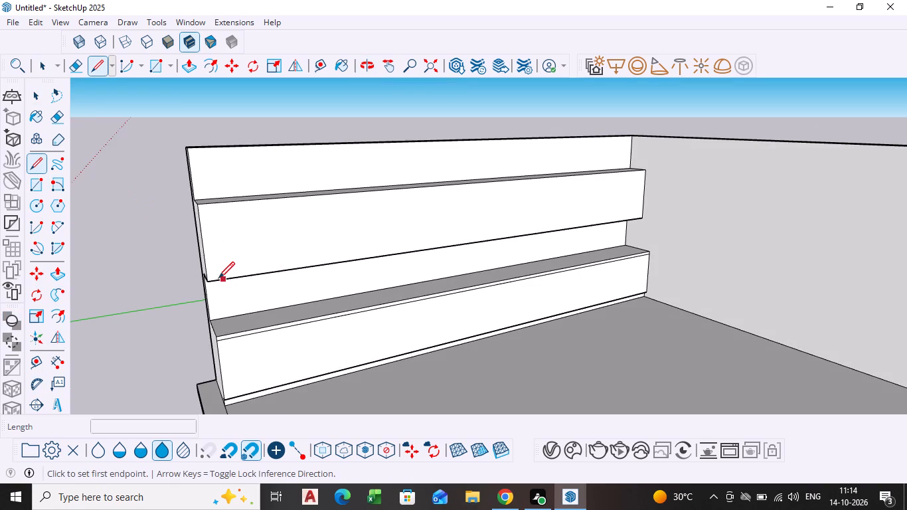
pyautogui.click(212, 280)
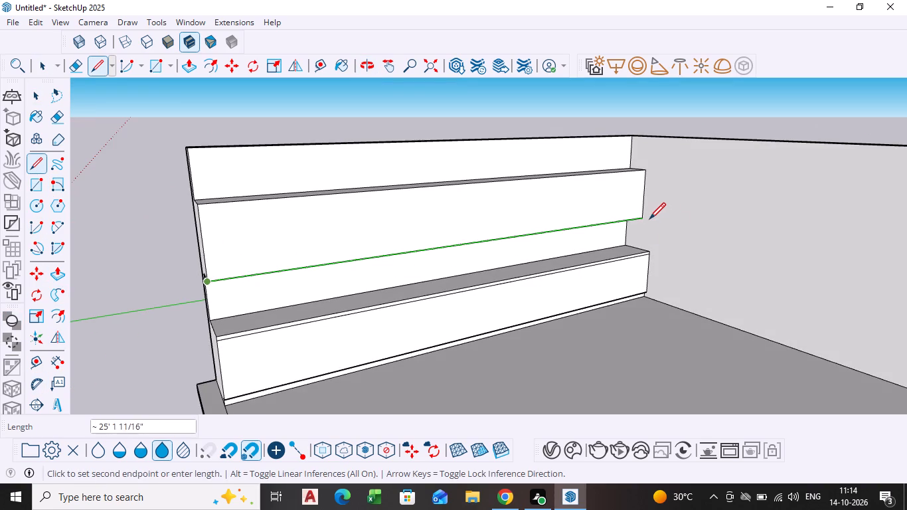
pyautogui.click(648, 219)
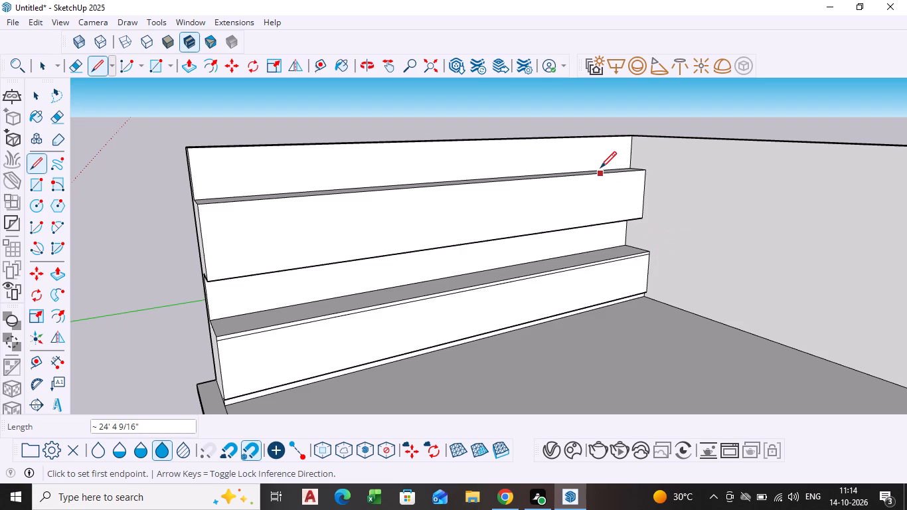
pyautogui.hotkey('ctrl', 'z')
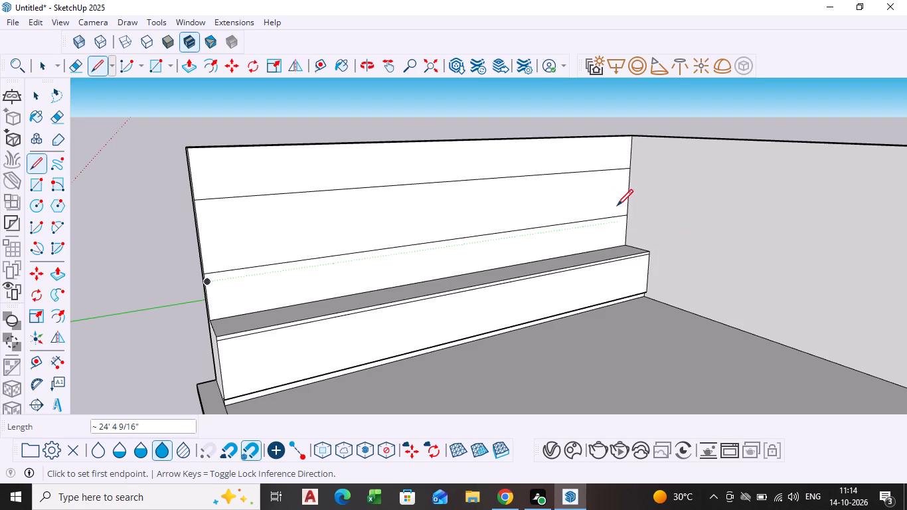
# Push/Pull the 36" high band on the left side wall 15" into the room again to re-form the overhead cabinet.
pyautogui.press('space')
pyautogui.click(246, 231)
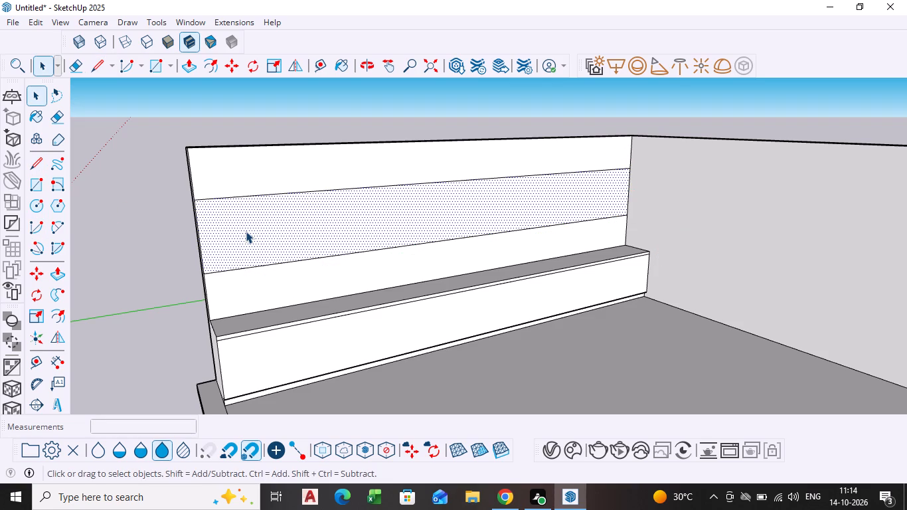
pyautogui.press('p')
pyautogui.click(246, 231)
pyautogui.write('15')
pyautogui.press('Return')
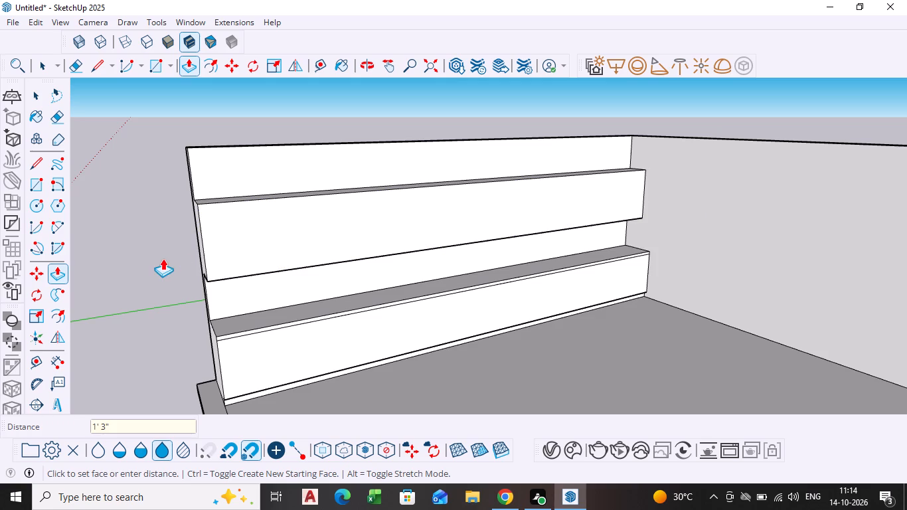
pyautogui.press('space')
# Check the length of the overhead cabinet's lower front edge with a temporary dimension, without placing it.
pyautogui.scroll(-2, 163, 269)
pyautogui.moveTo(173, 270); pyautogui.dragTo(267, 234, button='middle')
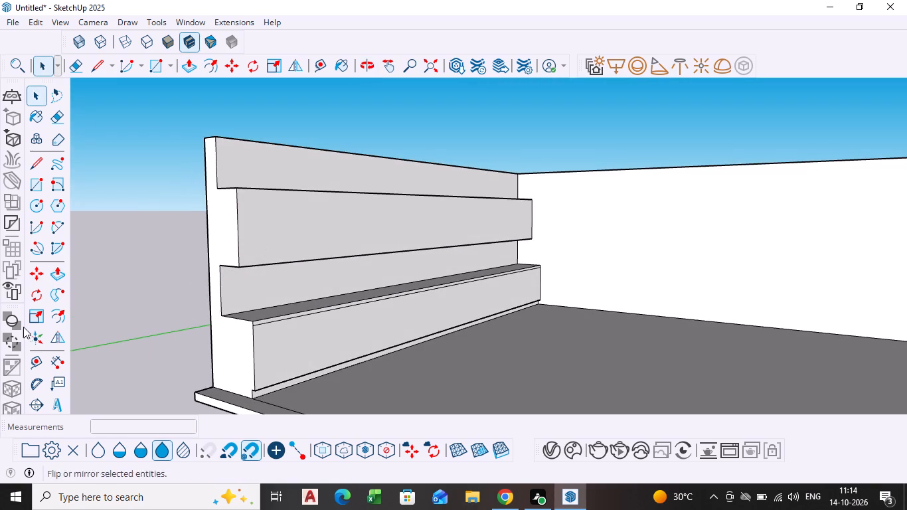
pyautogui.click(52, 365)
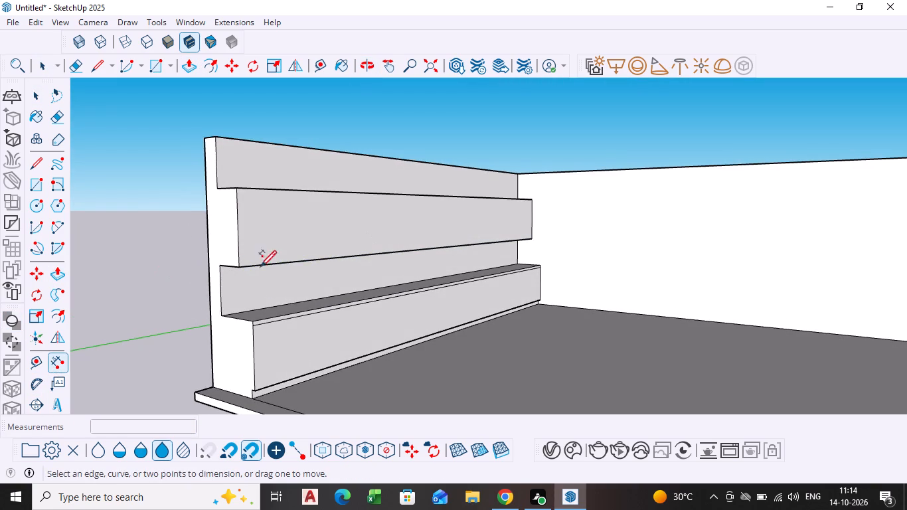
pyautogui.click(245, 267)
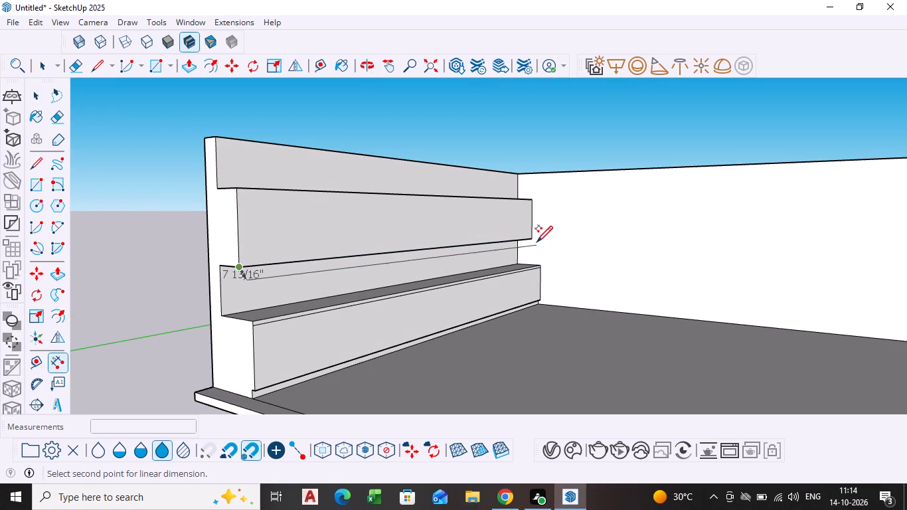
pyautogui.click(535, 240)
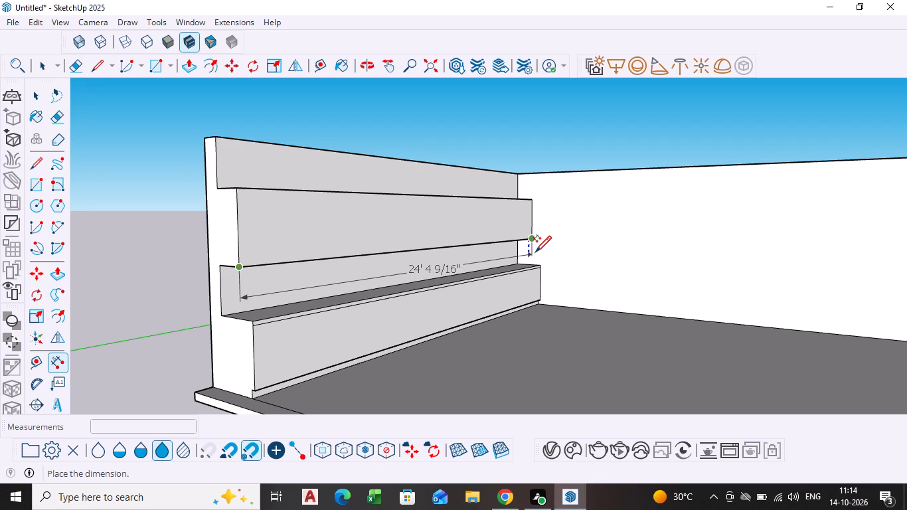
pyautogui.press('Escape')
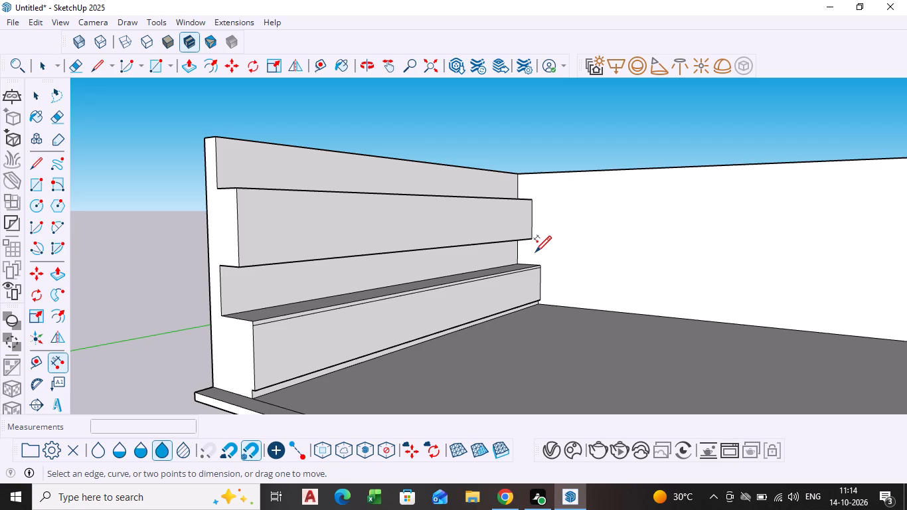
pyautogui.press('space')
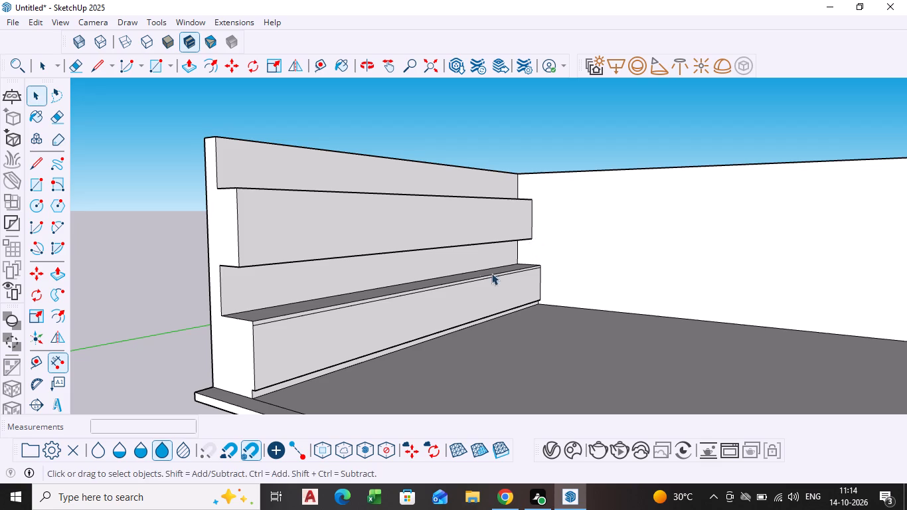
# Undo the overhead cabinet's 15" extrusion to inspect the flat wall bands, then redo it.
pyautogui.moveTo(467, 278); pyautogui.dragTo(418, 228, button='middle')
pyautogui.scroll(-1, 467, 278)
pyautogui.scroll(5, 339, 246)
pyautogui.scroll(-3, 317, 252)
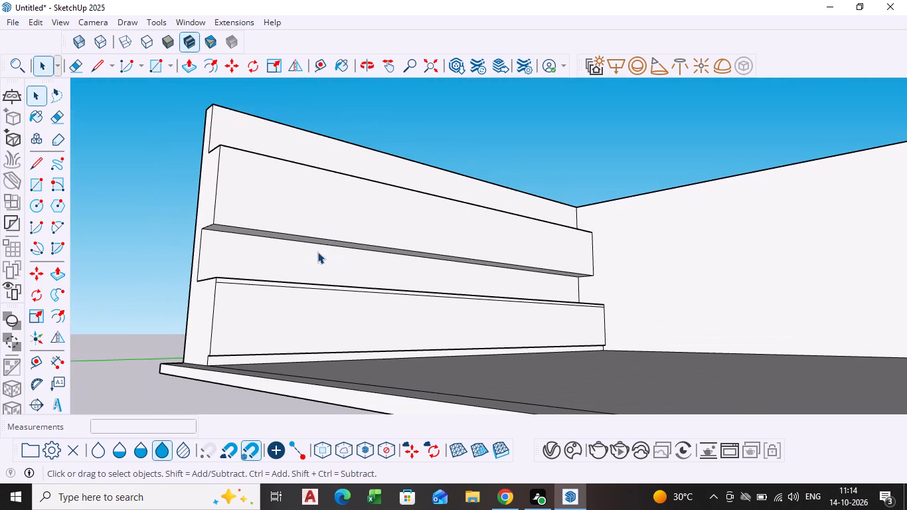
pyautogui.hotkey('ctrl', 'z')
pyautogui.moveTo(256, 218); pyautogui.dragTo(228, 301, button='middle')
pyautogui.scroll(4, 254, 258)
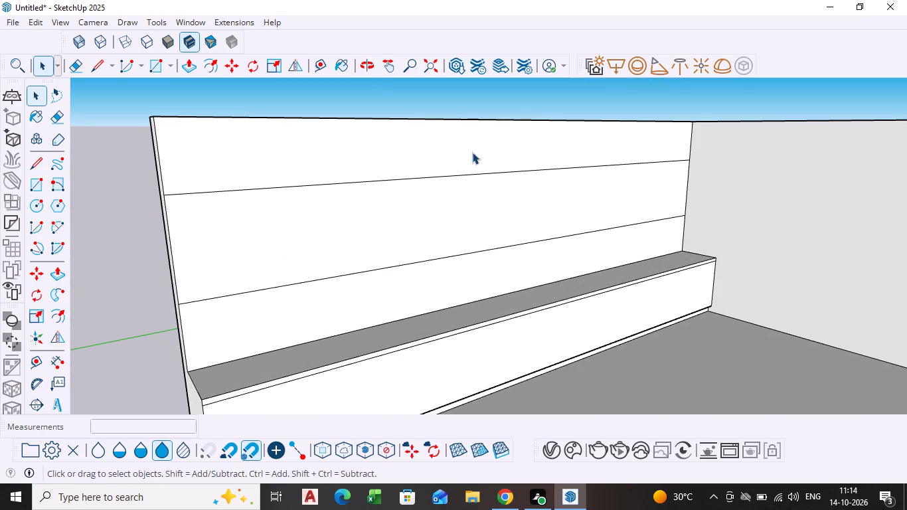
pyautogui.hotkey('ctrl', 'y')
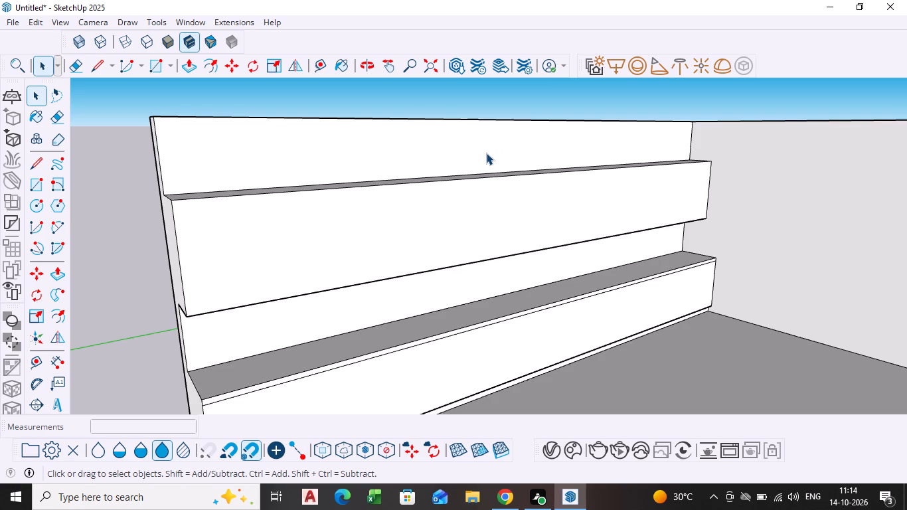
# Push/Pull the overhead cabinet's top face upward about 8 5/8".
pyautogui.moveTo(486, 158); pyautogui.dragTo(509, 218, button='middle')
pyautogui.scroll(-1, 487, 161)
pyautogui.scroll(3, 259, 222)
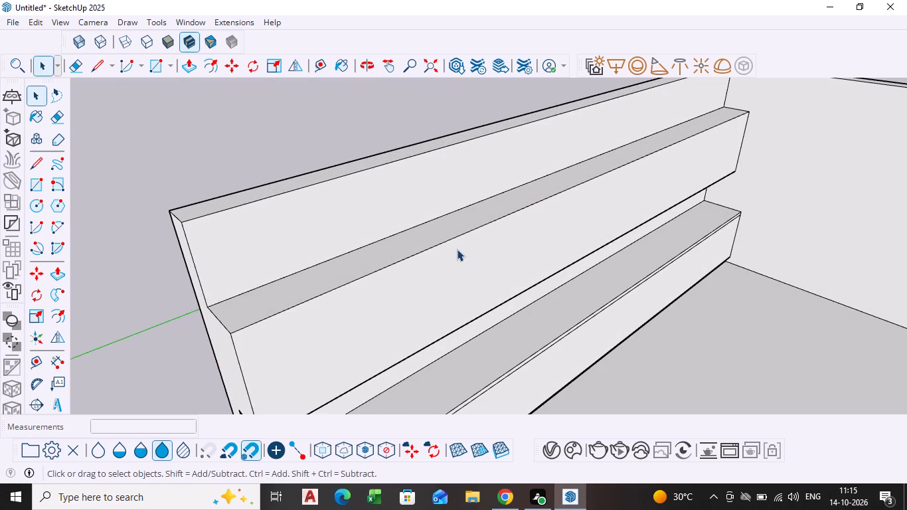
pyautogui.click(444, 236)
pyautogui.scroll(4, 444, 236)
pyautogui.press('p')
pyautogui.click(442, 234)
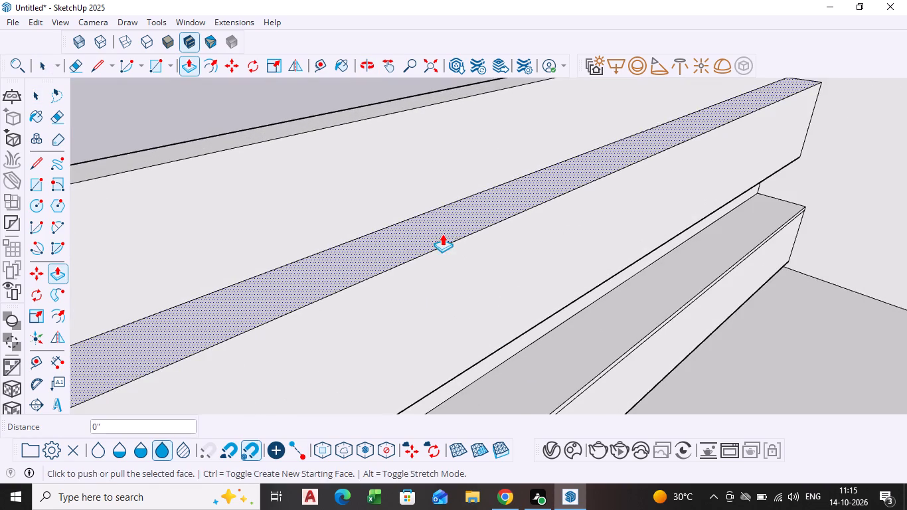
pyautogui.click(428, 197)
pyautogui.scroll(-11, 425, 215)
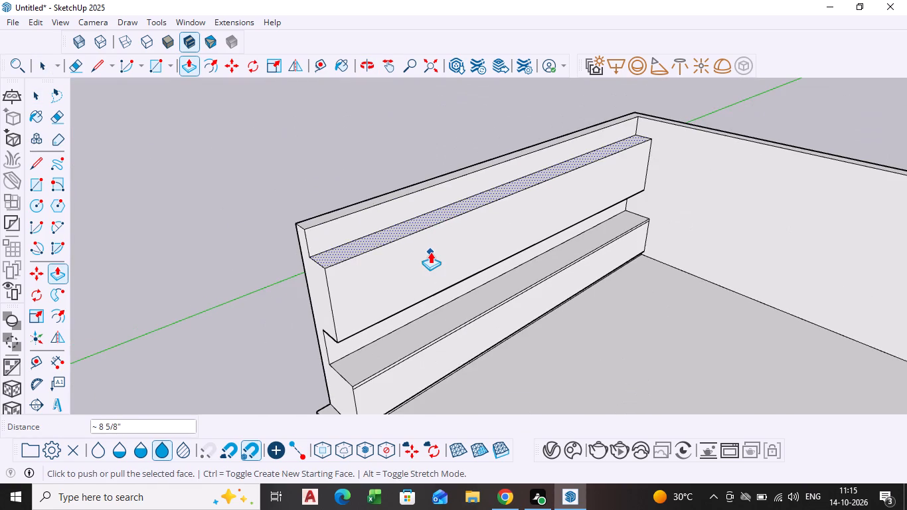
pyautogui.press('space')
pyautogui.click(335, 170)
# Draw vertical lines at the wall's open end separating the overhead cabinet and the 3' high counter from the wall thickness.
pyautogui.moveTo(337, 288); pyautogui.dragTo(410, 246, button='middle')
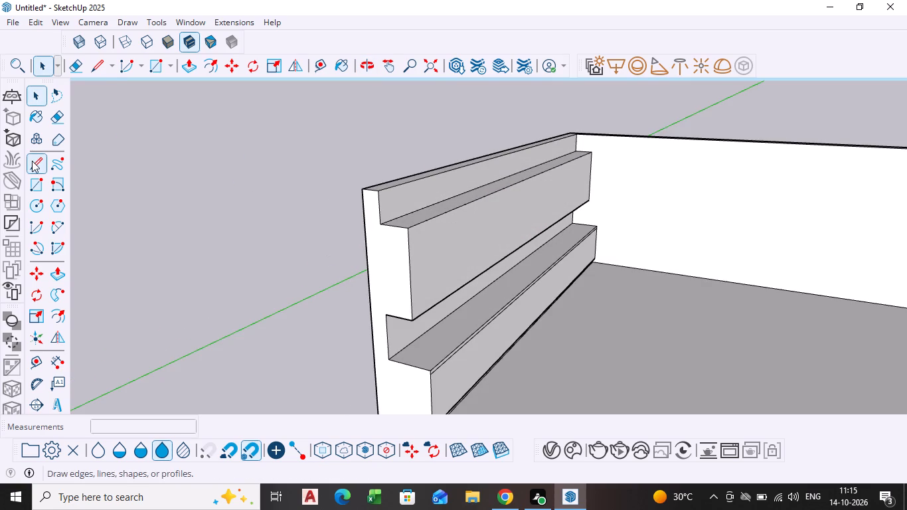
pyautogui.click(32, 161)
pyautogui.click(378, 224)
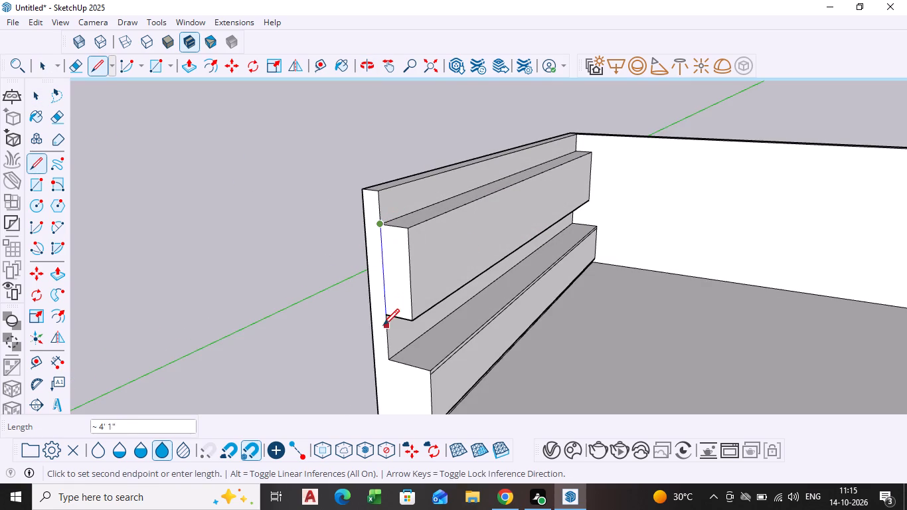
pyautogui.click(384, 315)
pyautogui.scroll(-4, 459, 351)
pyautogui.moveTo(459, 351); pyautogui.dragTo(487, 269, button='middle')
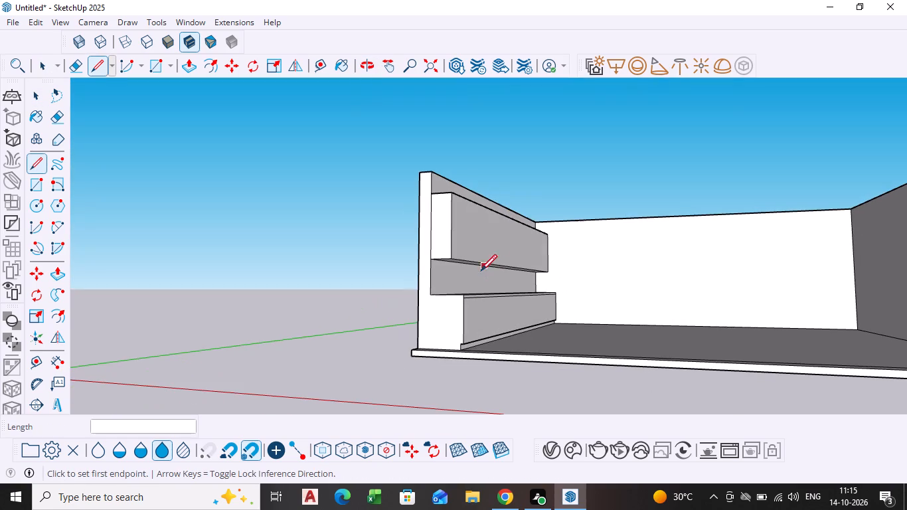
pyautogui.moveTo(434, 296); pyautogui.dragTo(433, 303)
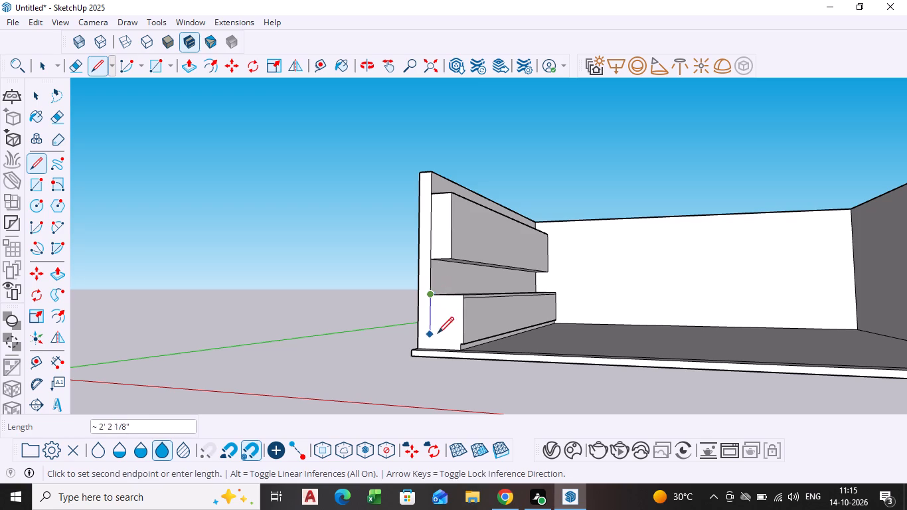
pyautogui.scroll(12, 437, 349)
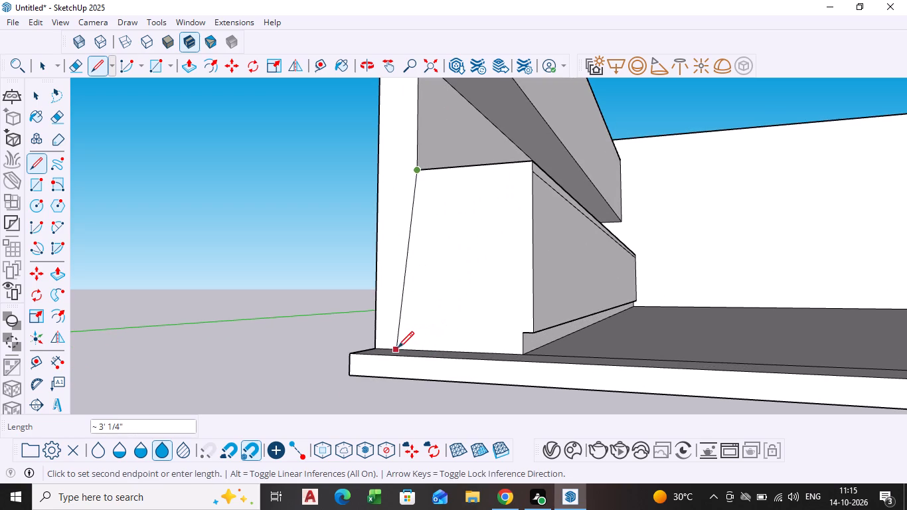
pyautogui.click(408, 349)
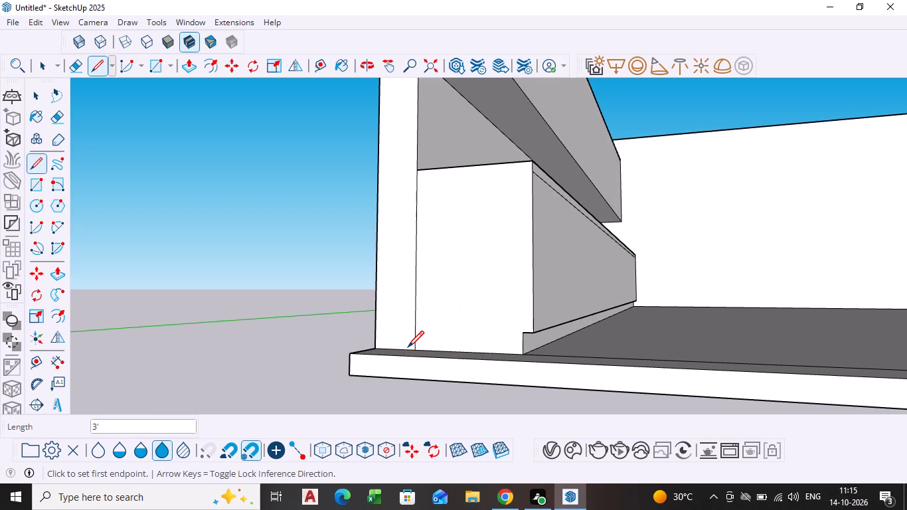
# Draw horizontal lines across the counter's end face: a 1' 10" one at the plinth top and one along the countertop's underside.
pyautogui.click(523, 333)
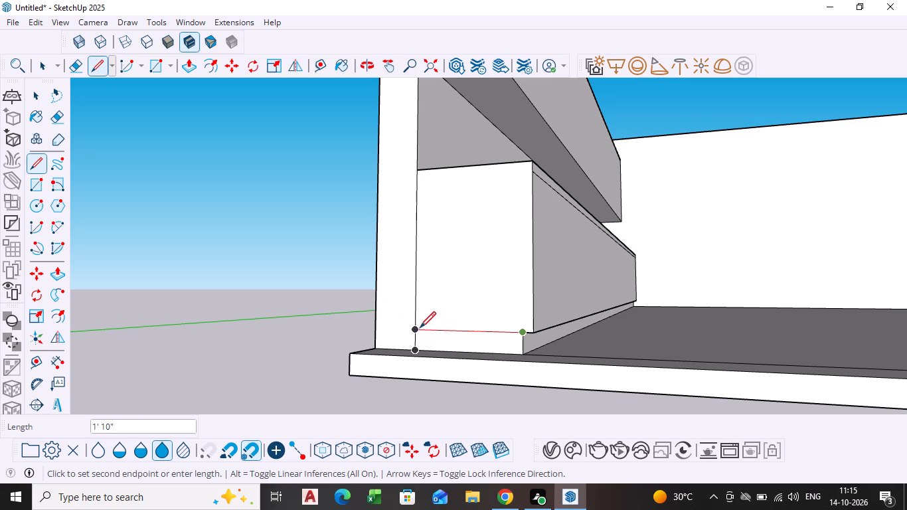
pyautogui.click(420, 329)
pyautogui.scroll(-2, 631, 325)
pyautogui.moveTo(631, 325); pyautogui.dragTo(560, 339, button='middle')
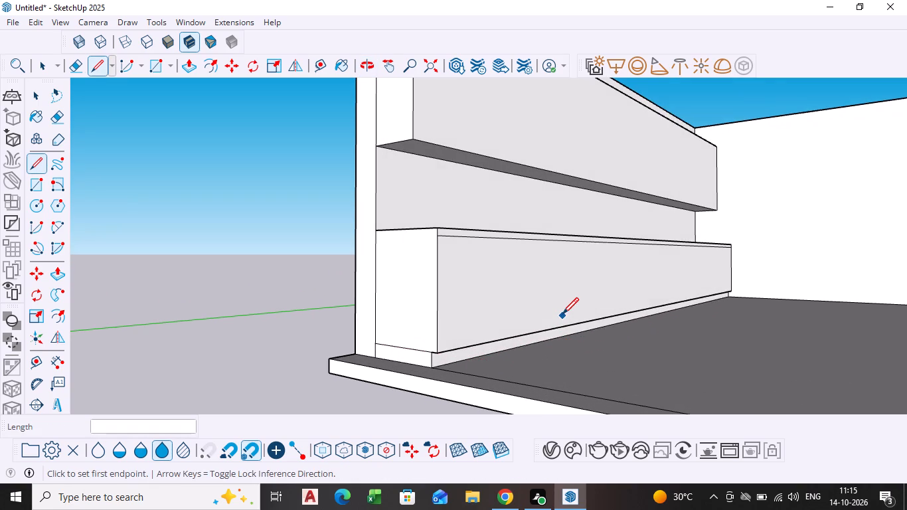
pyautogui.press('space')
pyautogui.moveTo(483, 230); pyautogui.dragTo(553, 243, button='middle')
pyautogui.scroll(-1, 483, 230)
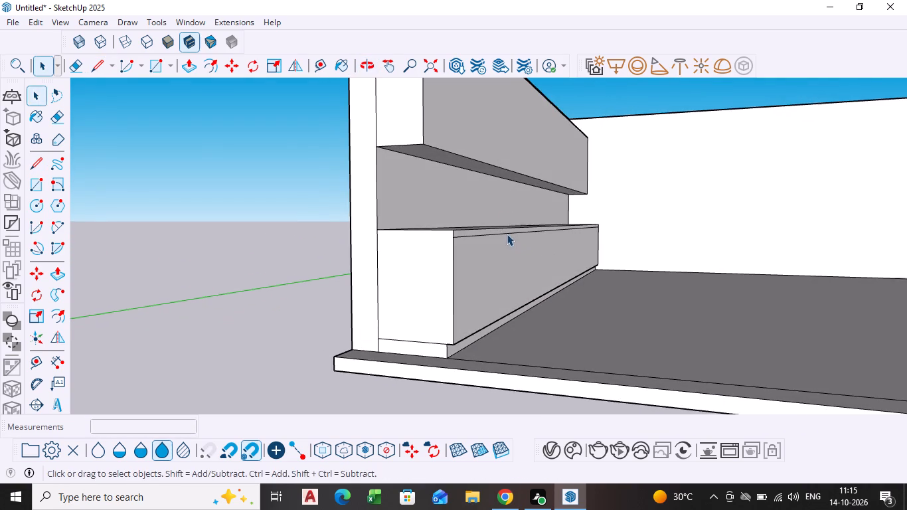
pyautogui.press('l')
pyautogui.scroll(7, 489, 231)
pyautogui.click(432, 247)
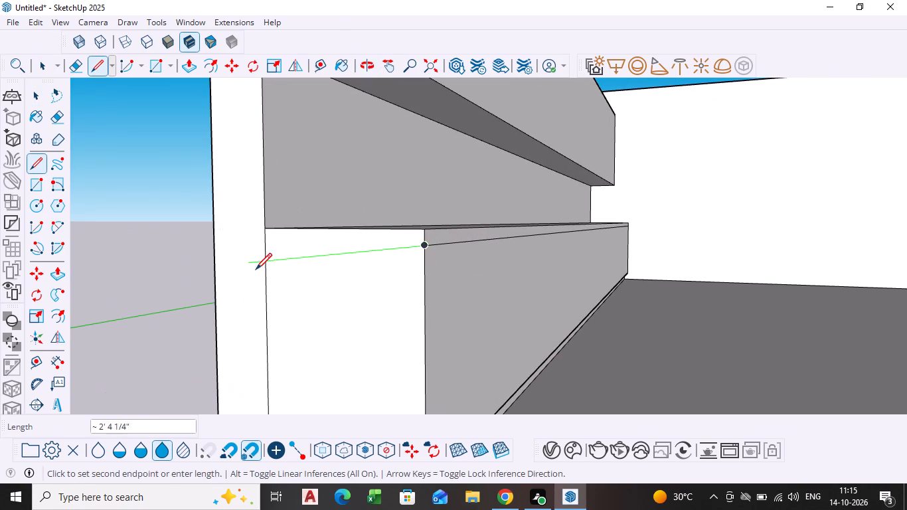
pyautogui.click(264, 244)
pyautogui.scroll(-2, 365, 262)
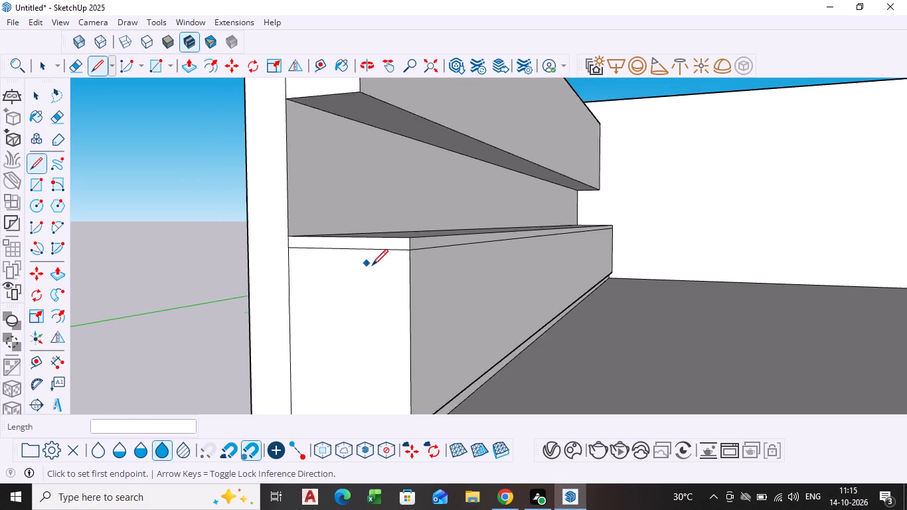
pyautogui.scroll(-5, 372, 267)
pyautogui.moveTo(425, 270); pyautogui.dragTo(307, 299, button='middle')
pyautogui.scroll(-3, 501, 258)
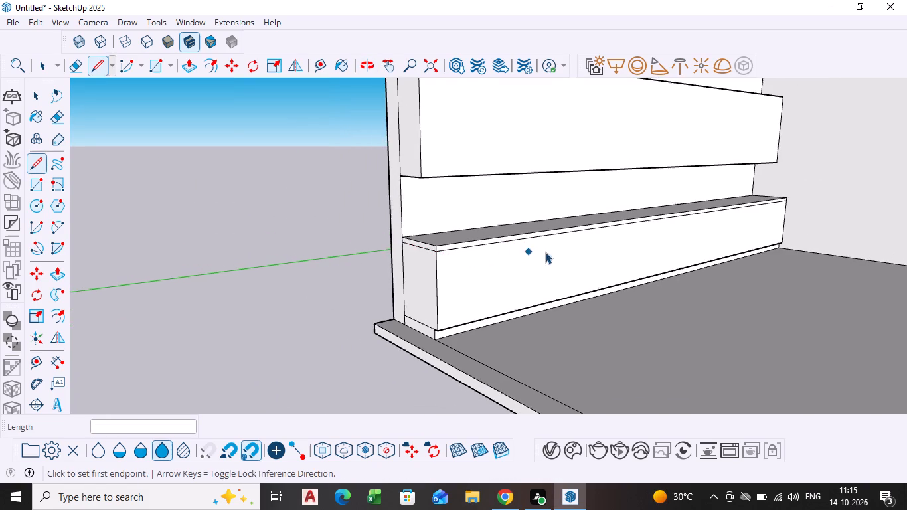
pyautogui.press('space')
# Examine the overhead cabinet, counter and surrounding room walls from several angles and distances.
pyautogui.scroll(-6, 594, 248)
pyautogui.moveTo(594, 247); pyautogui.dragTo(496, 321, button='middle')
pyautogui.scroll(-1, 496, 321)
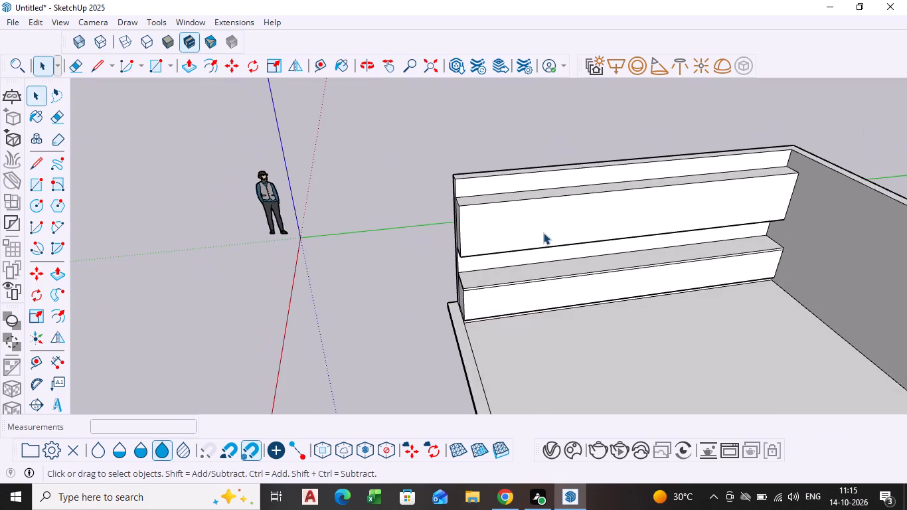
pyautogui.scroll(-2, 569, 238)
pyautogui.moveTo(562, 266); pyautogui.dragTo(535, 199, button='middle')
pyautogui.scroll(3, 544, 262)
pyautogui.moveTo(546, 264); pyautogui.dragTo(712, 285, button='middle')
pyautogui.scroll(-1, 546, 264)
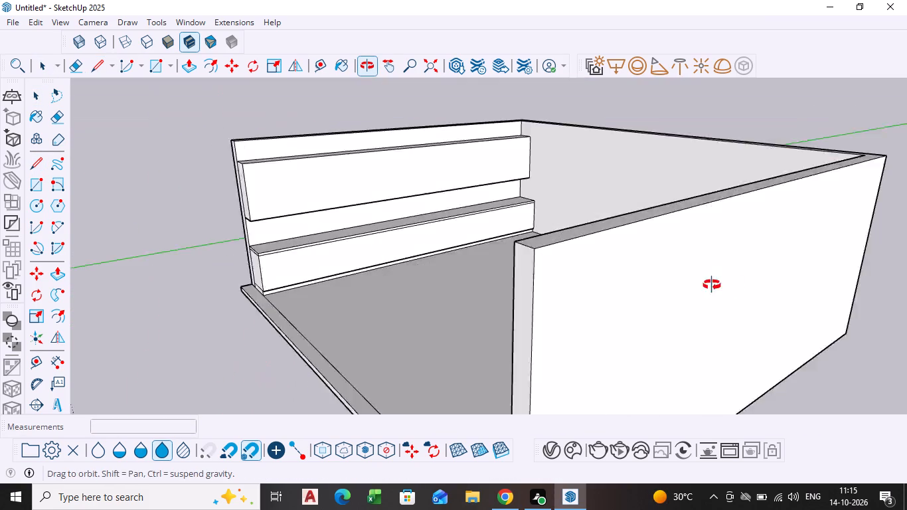
pyautogui.moveTo(712, 285); pyautogui.dragTo(724, 284, button='middle')
pyautogui.scroll(-2, 283, 242)
pyautogui.scroll(4, 234, 249)
pyautogui.moveTo(242, 256); pyautogui.dragTo(250, 257, button='middle')
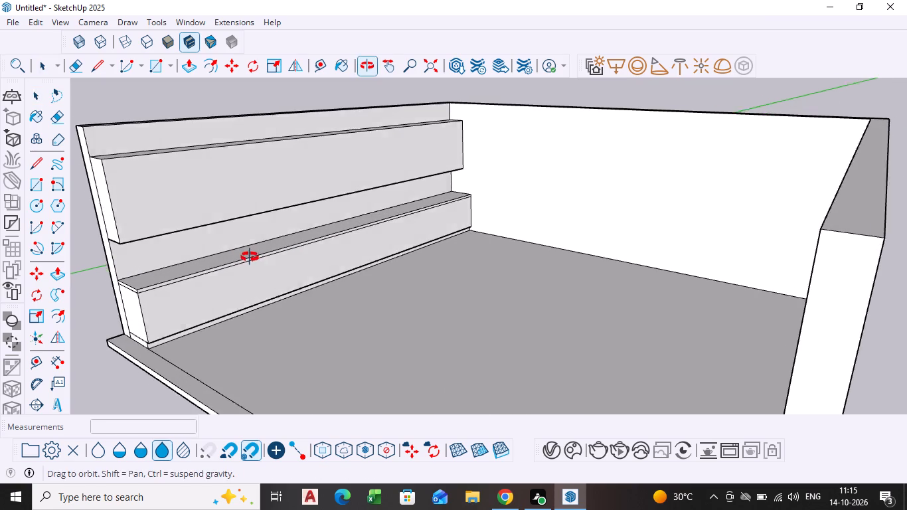
pyautogui.moveTo(250, 257); pyautogui.dragTo(254, 258, button='middle')
pyautogui.scroll(3, 252, 258)
pyautogui.scroll(-1, 252, 258)
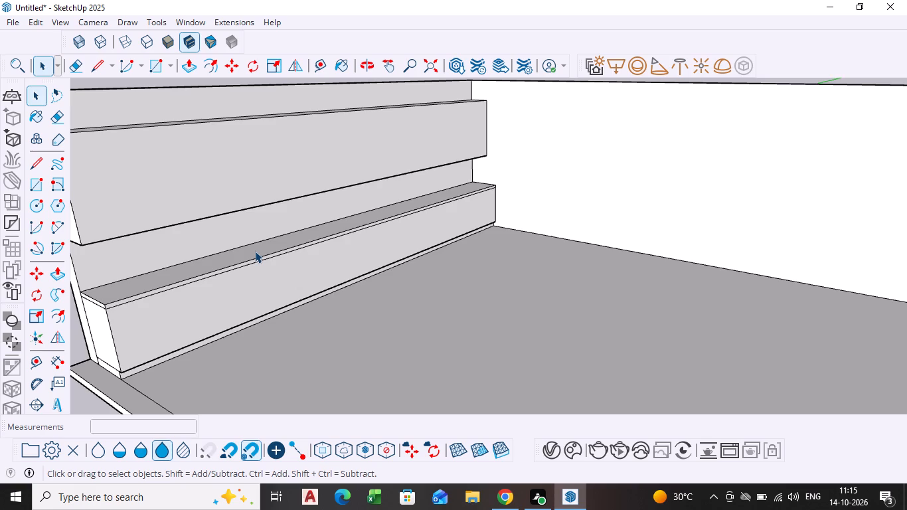
pyautogui.scroll(-9, 276, 256)
pyautogui.moveTo(408, 341); pyautogui.dragTo(333, 361, button='middle')
pyautogui.scroll(5, 372, 288)
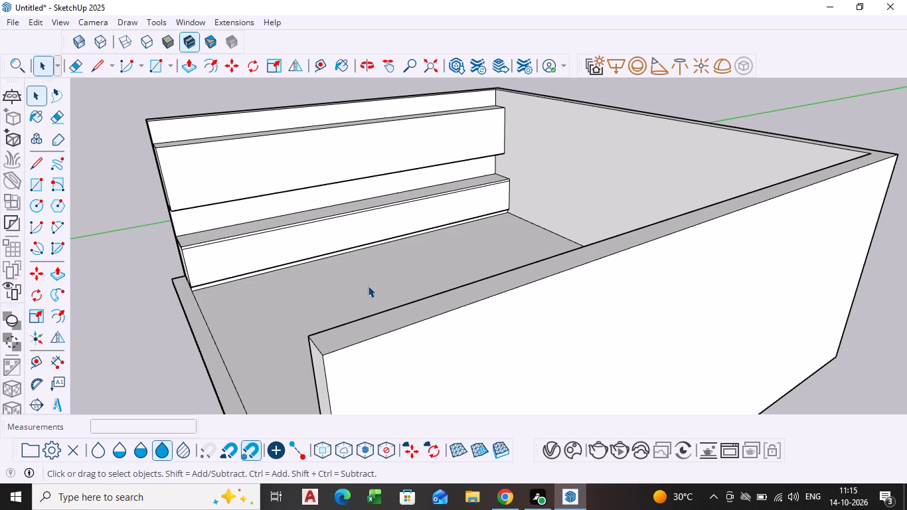
# Draw a 9" line across the wall top at the back corner, separating the side wall opposite the counter.
pyautogui.scroll(-3, 330, 255)
pyautogui.moveTo(330, 255); pyautogui.dragTo(483, 292, button='middle')
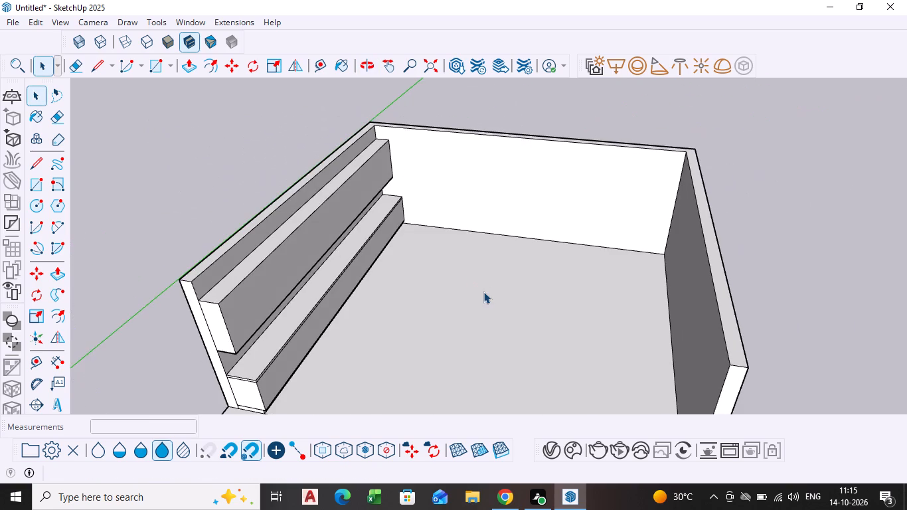
pyautogui.moveTo(483, 292); pyautogui.dragTo(452, 297, button='middle')
pyautogui.scroll(-4, 452, 297)
pyautogui.moveTo(452, 297); pyautogui.dragTo(450, 297, button='middle')
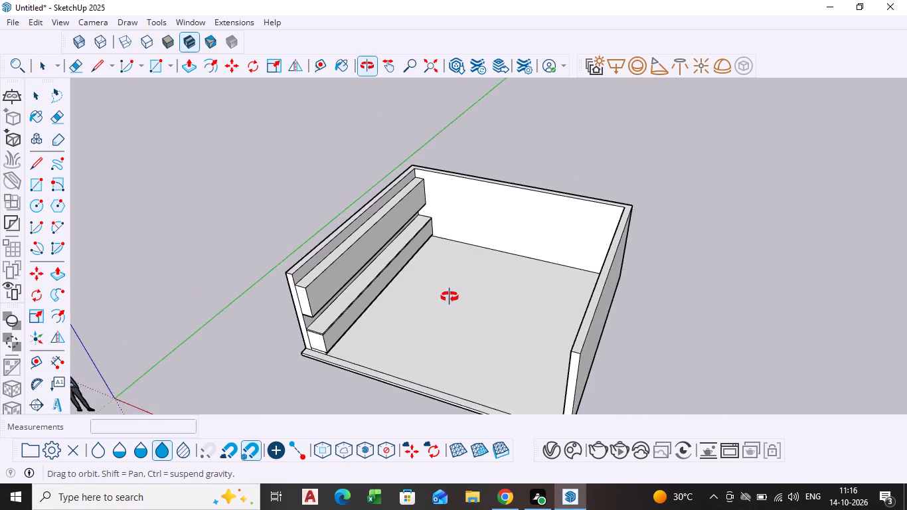
pyautogui.moveTo(450, 297); pyautogui.dragTo(421, 297, button='middle')
pyautogui.scroll(3, 478, 315)
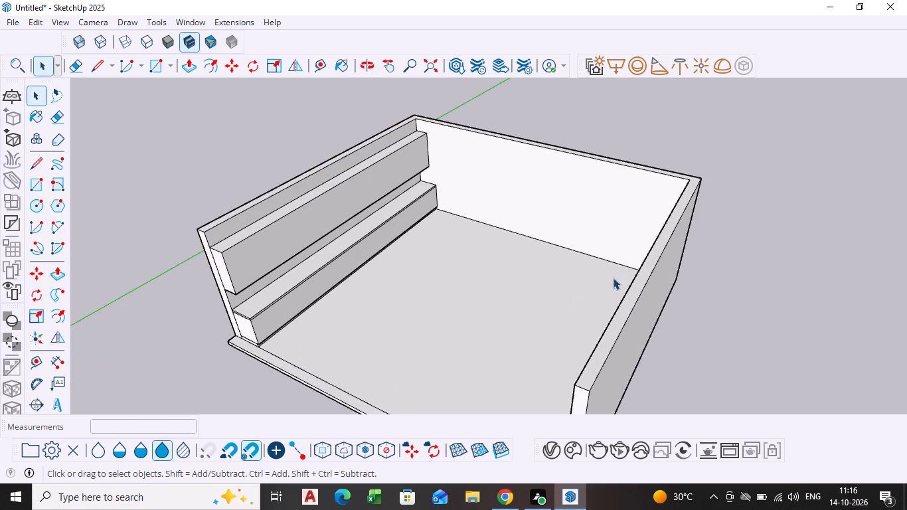
pyautogui.scroll(-1, 591, 286)
pyautogui.keyDown('shift'); pyautogui.moveTo(591, 286); pyautogui.dragTo(524, 285, button='middle'); pyautogui.keyUp('shift')
pyautogui.scroll(4, 580, 232)
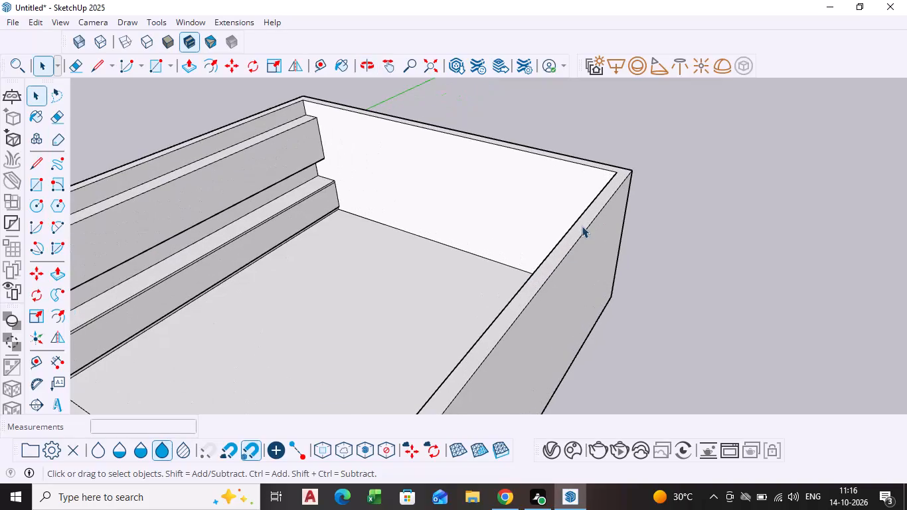
pyautogui.press('l')
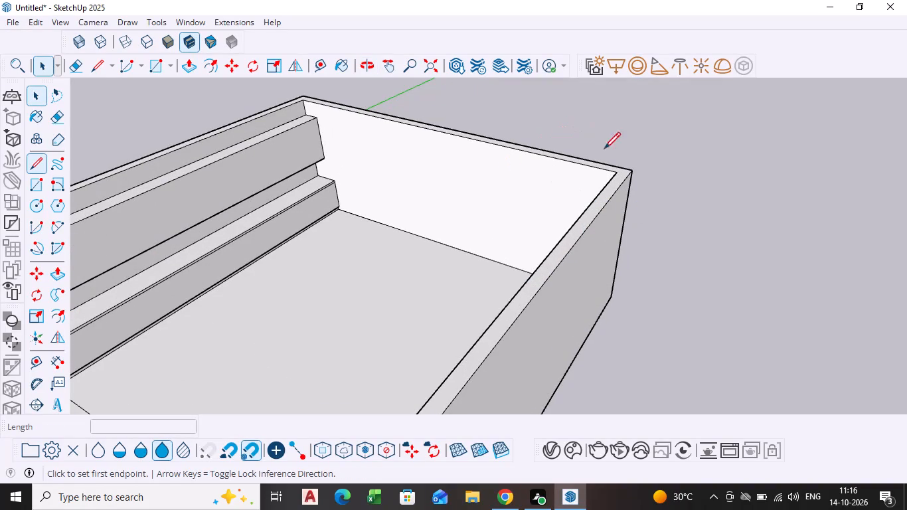
pyautogui.click(614, 169)
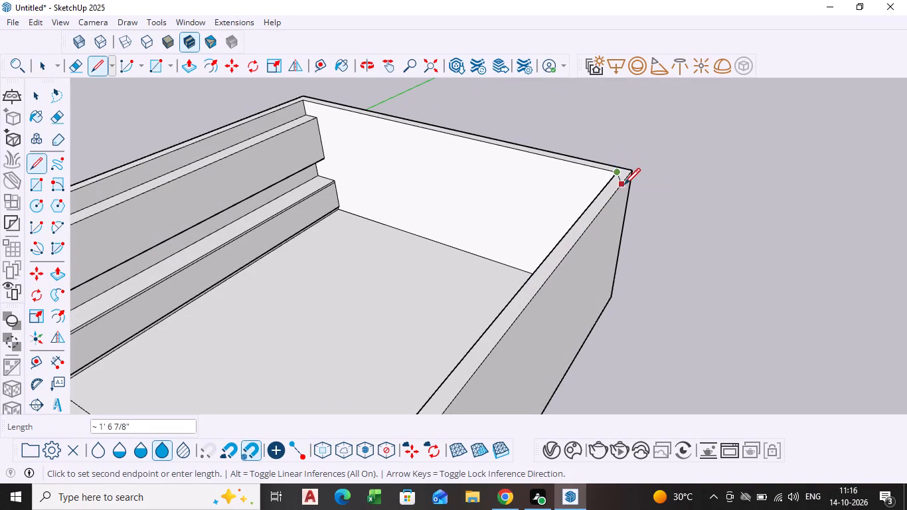
pyautogui.scroll(9, 623, 181)
pyautogui.click(633, 169)
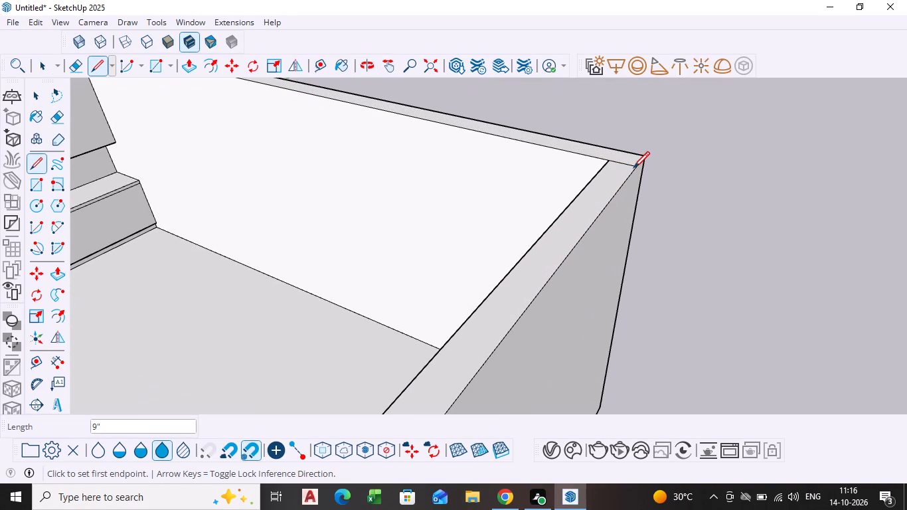
pyautogui.press('space')
# Push/Pull the top face of the side wall opposite the counter down to floor level to remove that wall.
pyautogui.click(555, 234)
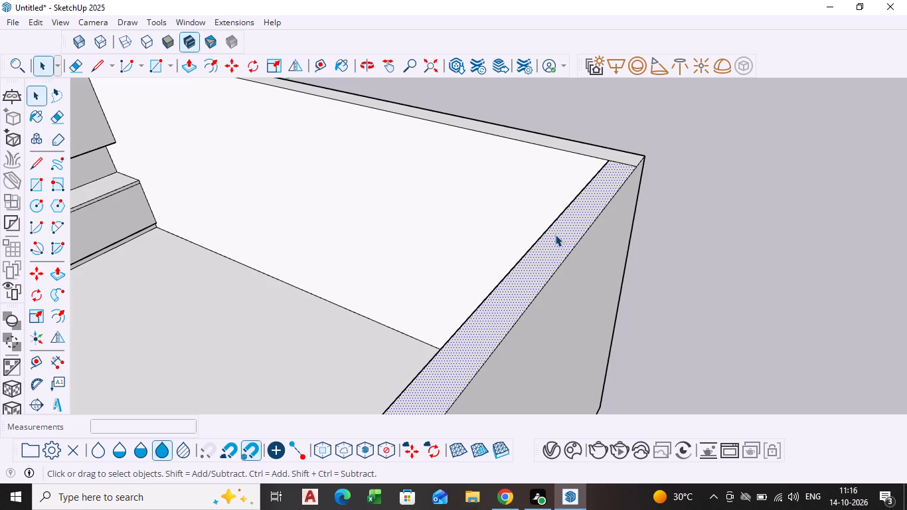
pyautogui.press('p')
pyautogui.click(555, 234)
pyautogui.scroll(-13, 557, 286)
pyautogui.keyDown('shift'); pyautogui.moveTo(557, 291); pyautogui.dragTo(522, 104, button='middle'); pyautogui.keyUp('shift')
pyautogui.click(425, 283)
pyautogui.scroll(-2, 341, 284)
pyautogui.moveTo(338, 284); pyautogui.dragTo(391, 266, button='middle')
pyautogui.press('space')
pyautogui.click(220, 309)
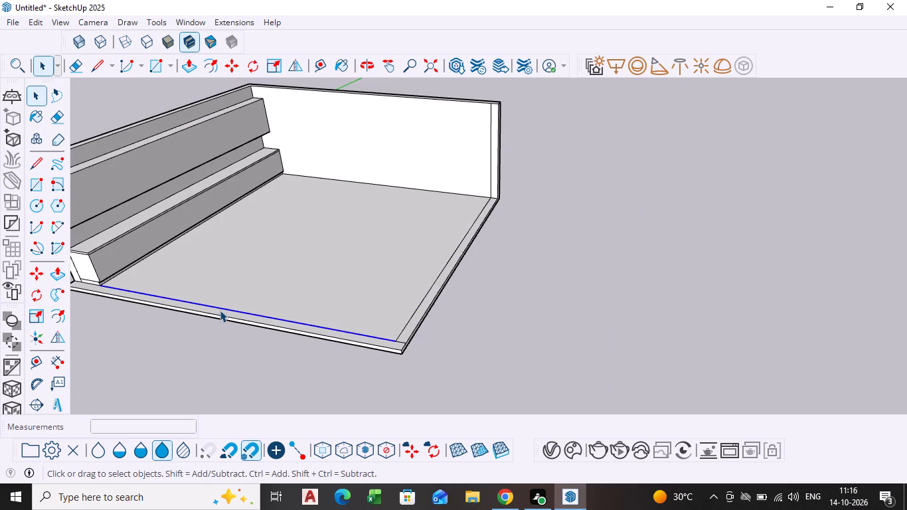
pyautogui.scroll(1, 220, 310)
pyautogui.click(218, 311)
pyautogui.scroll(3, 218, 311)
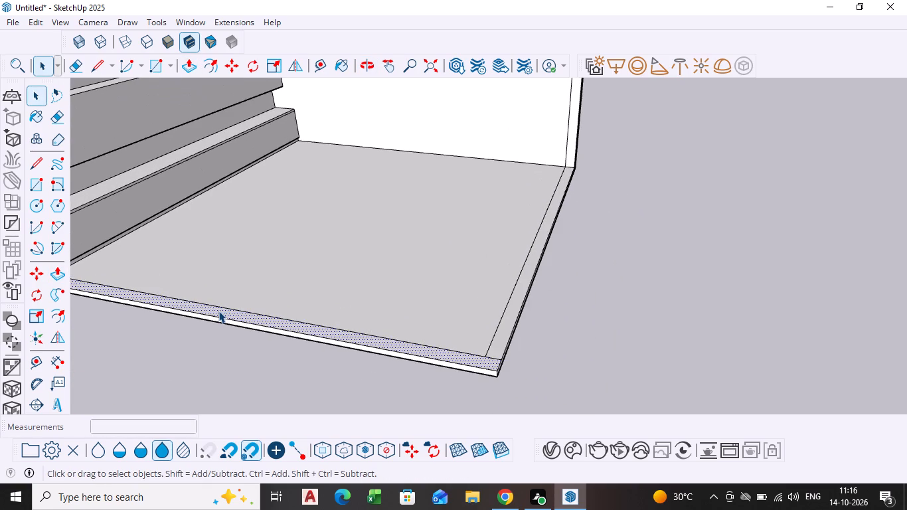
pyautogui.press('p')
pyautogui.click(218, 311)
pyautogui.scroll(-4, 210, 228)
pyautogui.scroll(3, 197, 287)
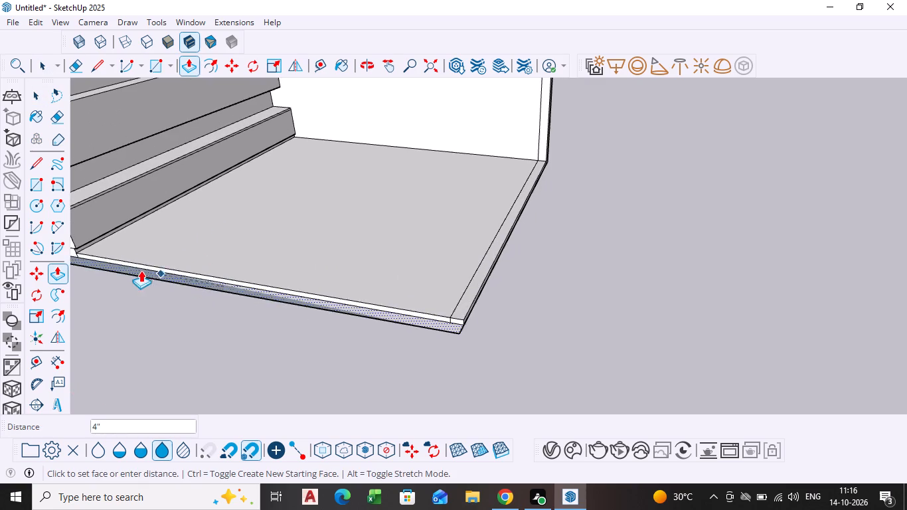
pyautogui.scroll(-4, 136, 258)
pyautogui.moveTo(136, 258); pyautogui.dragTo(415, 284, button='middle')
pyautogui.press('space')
# Push/Pull the plinth's end face at the room's open front inward about 1 7/16".
pyautogui.scroll(3, 314, 256)
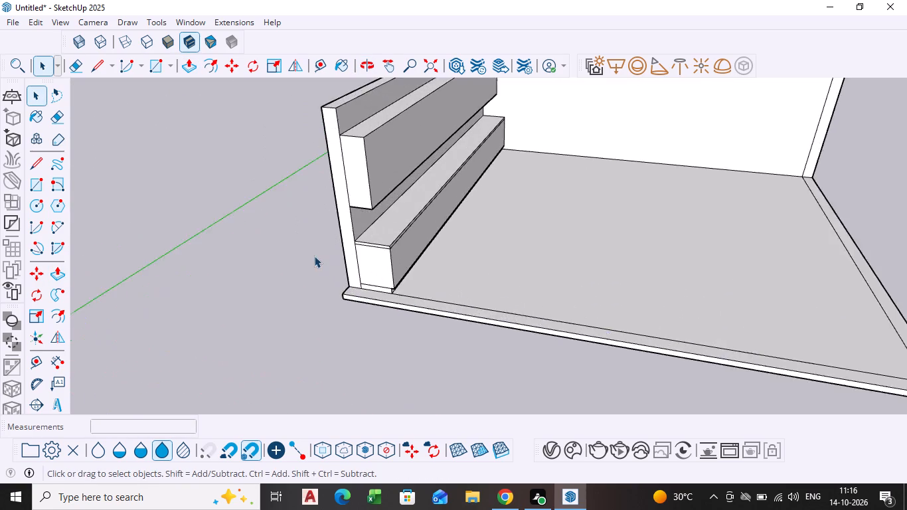
pyautogui.scroll(13, 314, 256)
pyautogui.click(388, 329)
pyautogui.scroll(4, 388, 329)
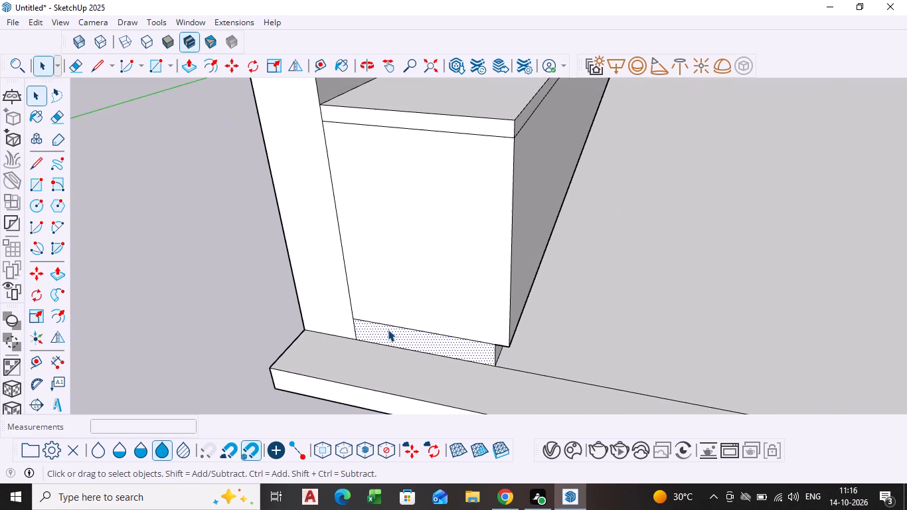
pyautogui.press('p')
pyautogui.click(388, 329)
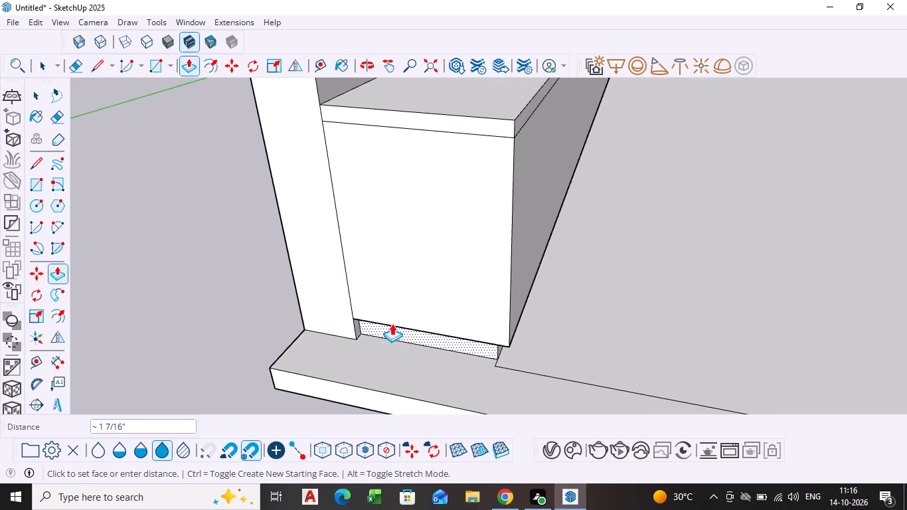
pyautogui.click(392, 323)
pyautogui.press('space')
# Repeat the same Push/Pull distance on the counter body's end face and the adjoining wall's end face.
pyautogui.click(400, 294)
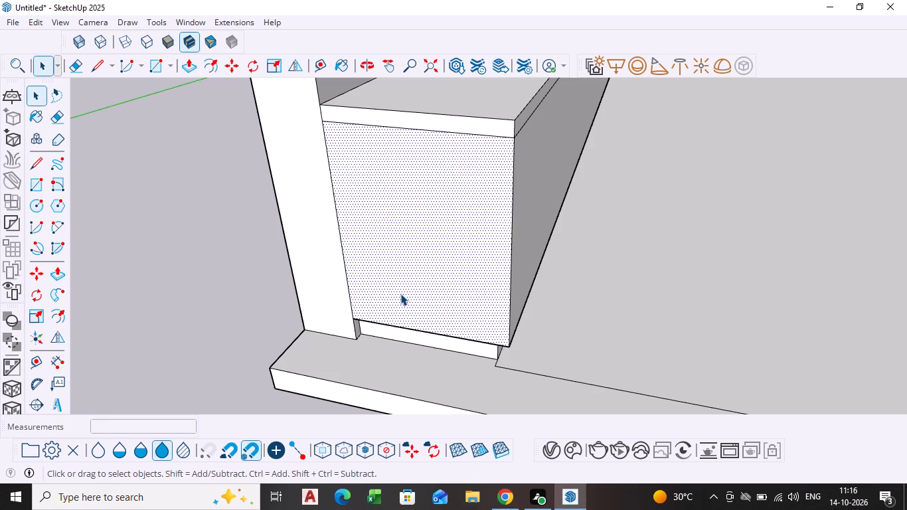
pyautogui.press('p')
pyautogui.doubleClick(400, 294)
pyautogui.moveTo(397, 315); pyautogui.dragTo(380, 315, button='middle')
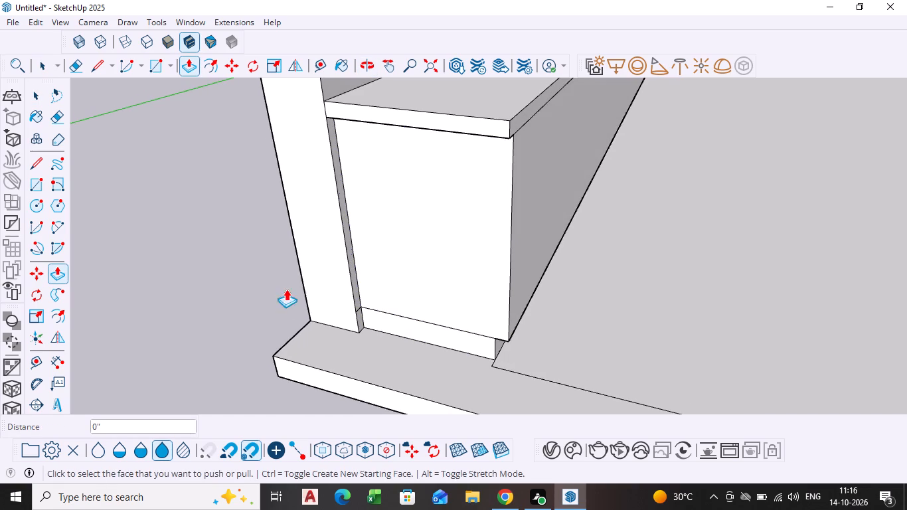
pyautogui.doubleClick(321, 282)
# Repeat the same Push/Pull distance on the end faces of the overhead cabinet and the countertop.
pyautogui.scroll(-11, 349, 282)
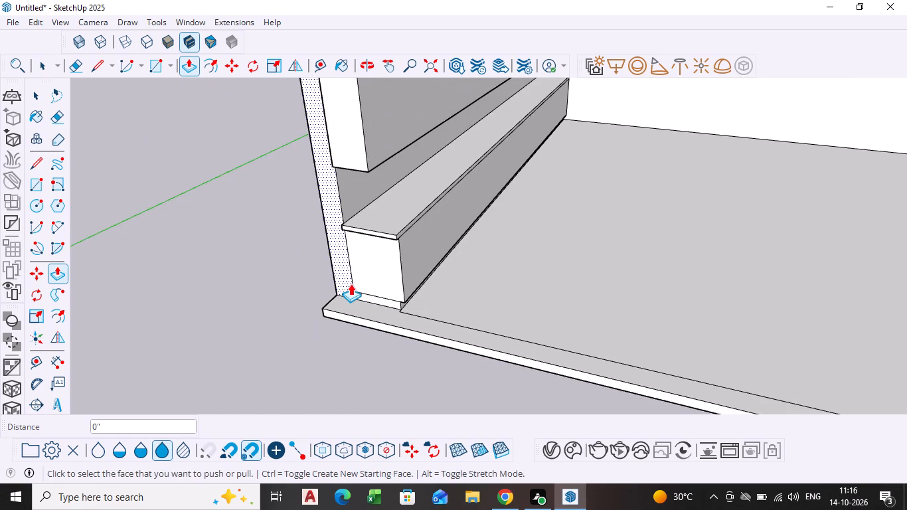
pyautogui.scroll(-1, 357, 287)
pyautogui.moveTo(363, 289); pyautogui.dragTo(413, 294, button='middle')
pyautogui.scroll(5, 380, 227)
pyautogui.doubleClick(371, 141)
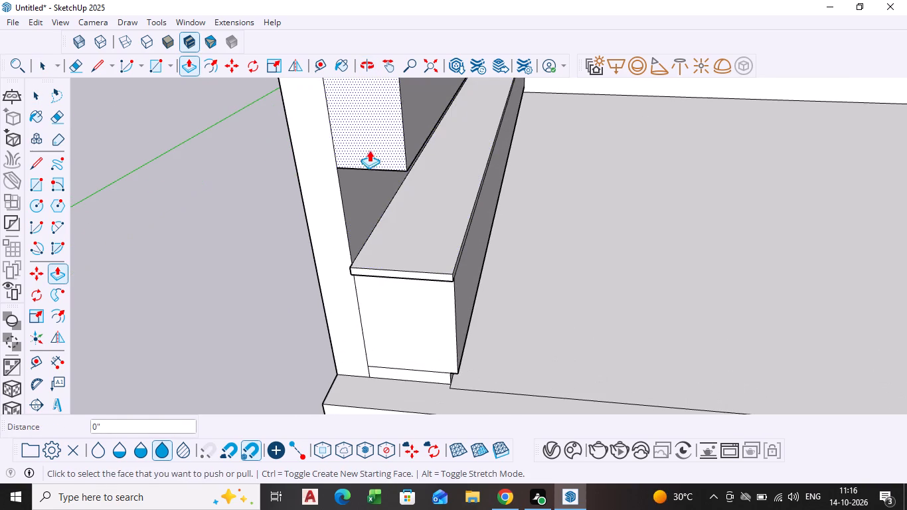
pyautogui.scroll(9, 341, 265)
pyautogui.doubleClick(381, 280)
pyautogui.scroll(-6, 386, 298)
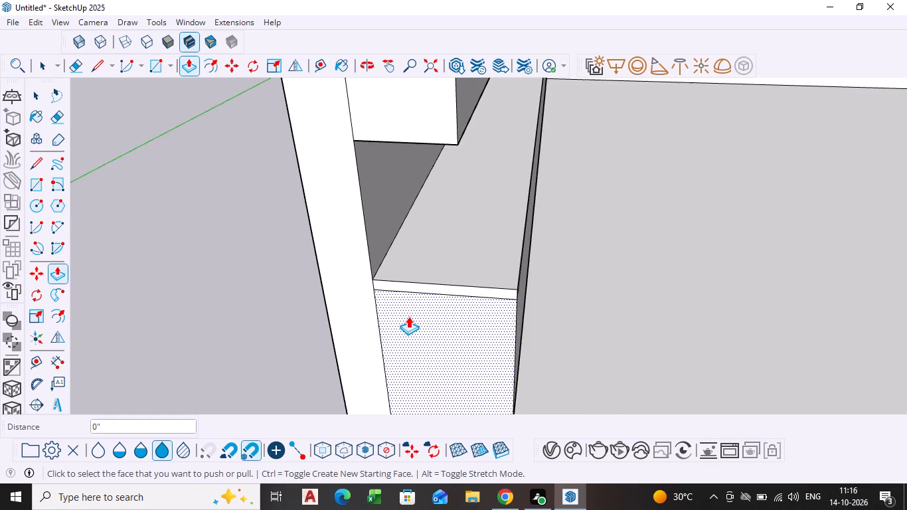
pyautogui.scroll(-7, 408, 316)
pyautogui.moveTo(408, 316); pyautogui.dragTo(405, 267, button='middle')
pyautogui.scroll(-2, 413, 337)
pyautogui.keyDown('shift'); pyautogui.moveTo(404, 337); pyautogui.dragTo(376, 253, button='middle'); pyautogui.keyUp('shift')
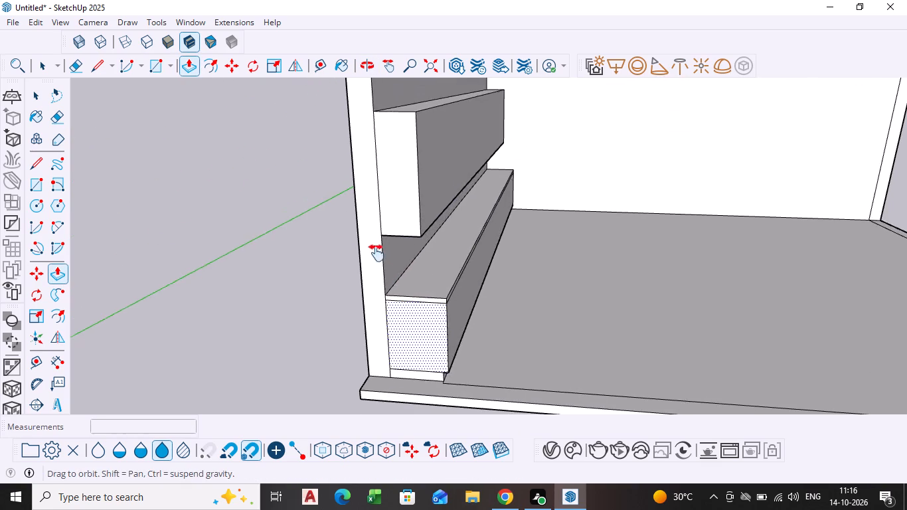
pyautogui.keyDown('shift'); pyautogui.moveTo(376, 253); pyautogui.dragTo(371, 239, button='middle'); pyautogui.keyUp('shift')
pyautogui.scroll(-1, 371, 239)
pyautogui.press('space')
# Draw a line across the front floor strip from the inner floor line's end by the plinth to the wall's outer edge.
pyautogui.moveTo(383, 292); pyautogui.dragTo(398, 338, button='middle')
pyautogui.scroll(-1, 384, 295)
pyautogui.scroll(5, 398, 315)
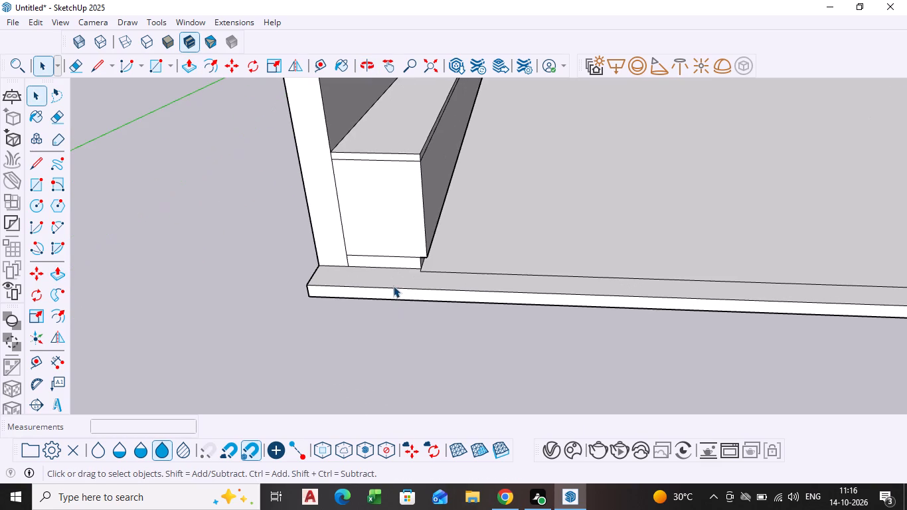
pyautogui.scroll(3, 396, 271)
pyautogui.moveTo(398, 272); pyautogui.dragTo(426, 339, button='middle')
pyautogui.scroll(4, 428, 225)
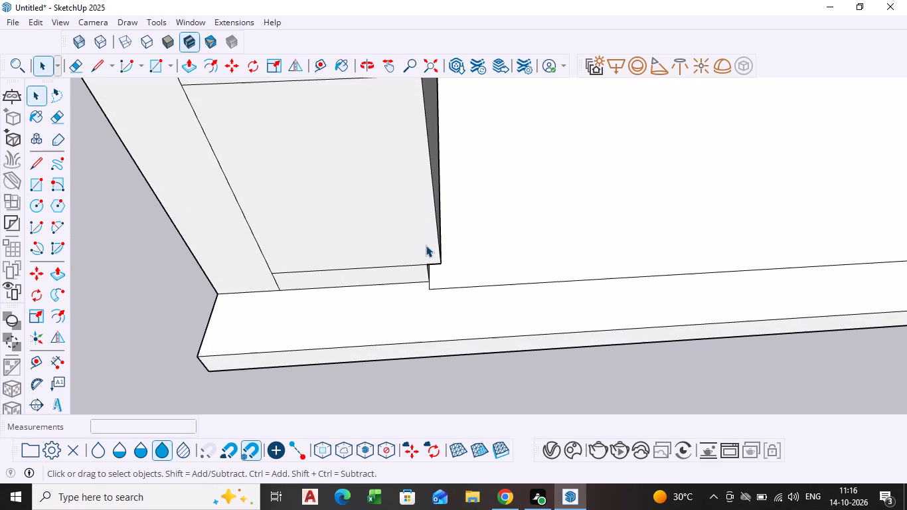
pyautogui.press('l')
pyautogui.click(432, 292)
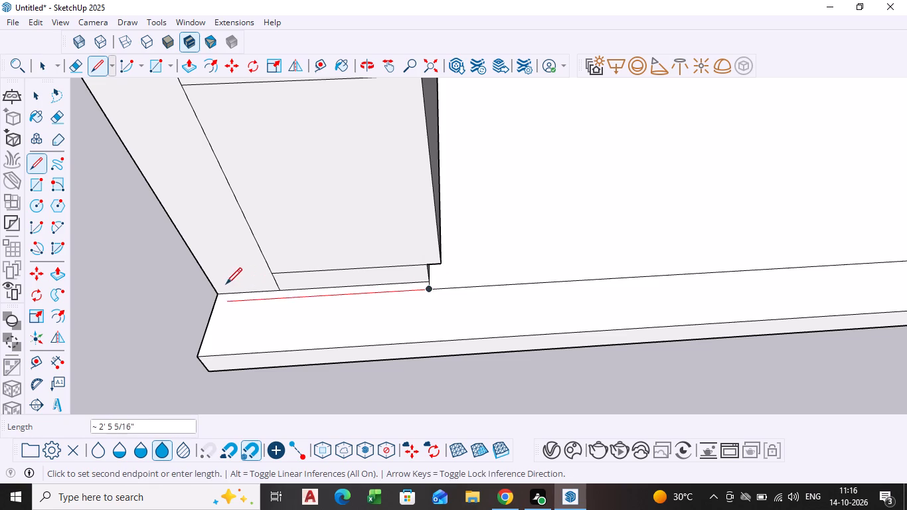
pyautogui.click(213, 304)
pyautogui.press('space')
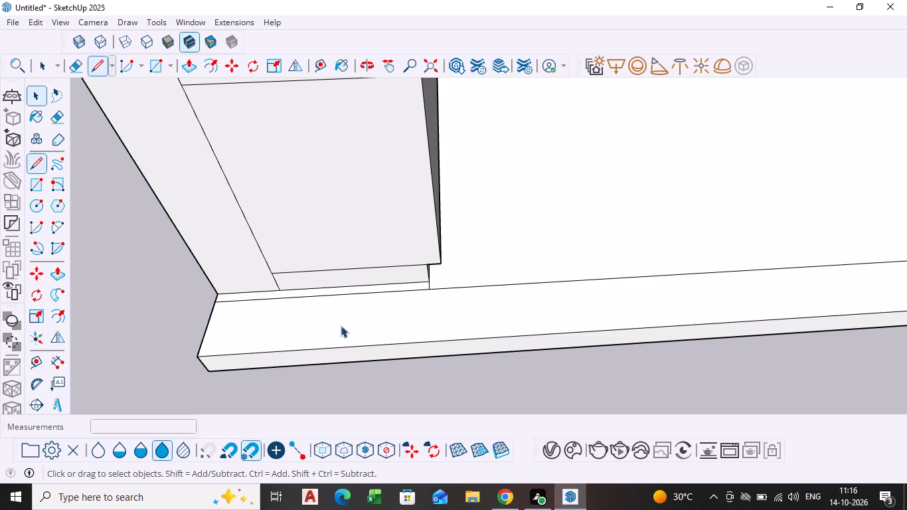
# Delete the short leftover edge on the floor at the plinth's front corner.
pyautogui.scroll(4, 384, 293)
pyautogui.click(450, 282)
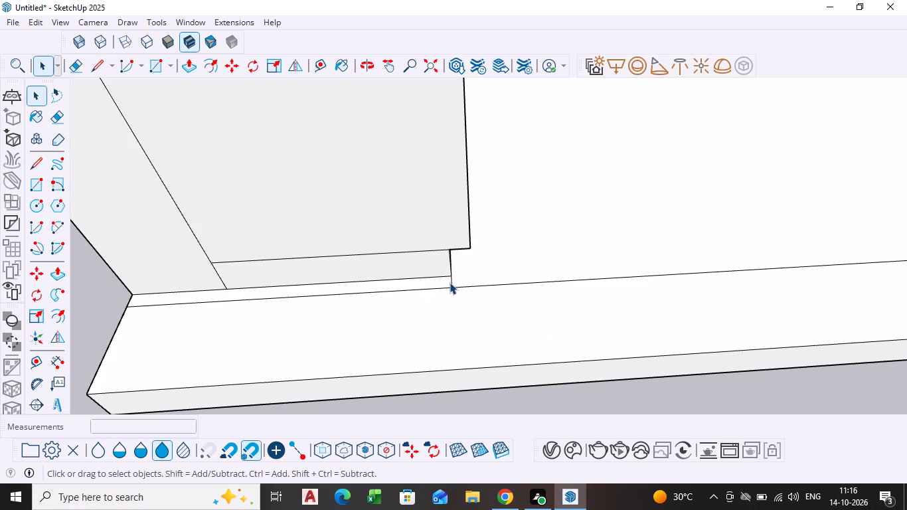
pyautogui.click(452, 282)
pyautogui.press('Delete')
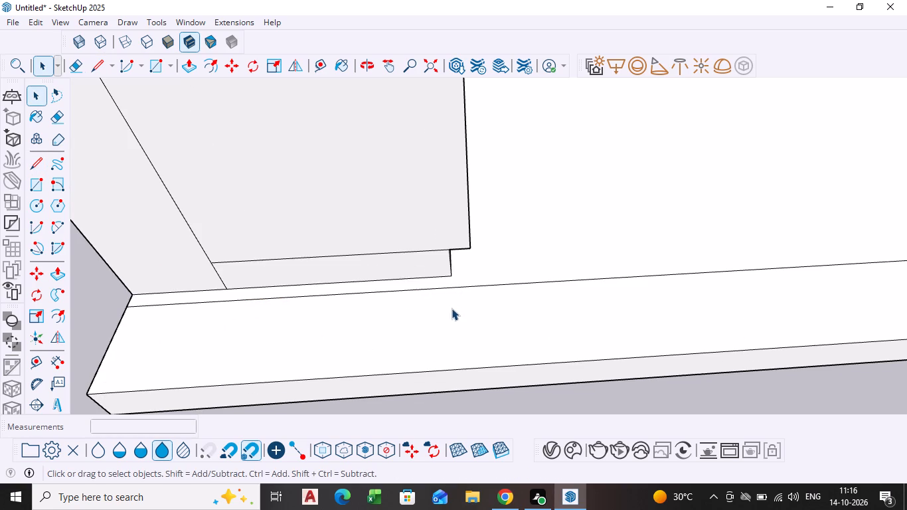
# Push/Pull the front floor strip up 10' to form a wall closing the open end beside the counter.
pyautogui.click(452, 315)
pyautogui.press('p')
pyautogui.click(452, 315)
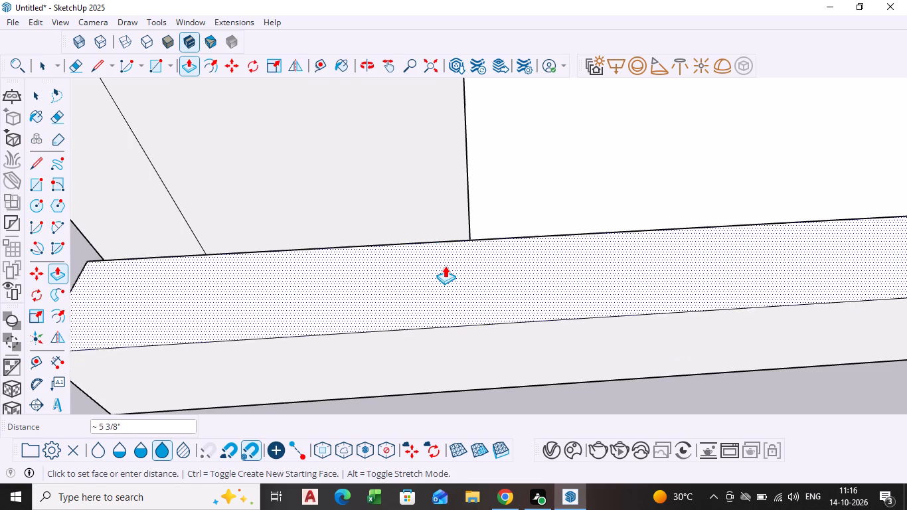
pyautogui.scroll(-19, 445, 266)
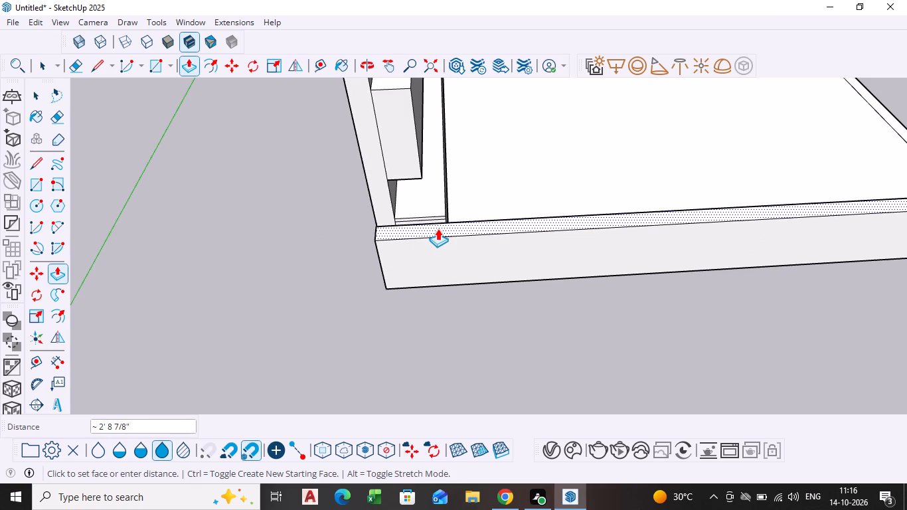
pyautogui.scroll(-2, 432, 183)
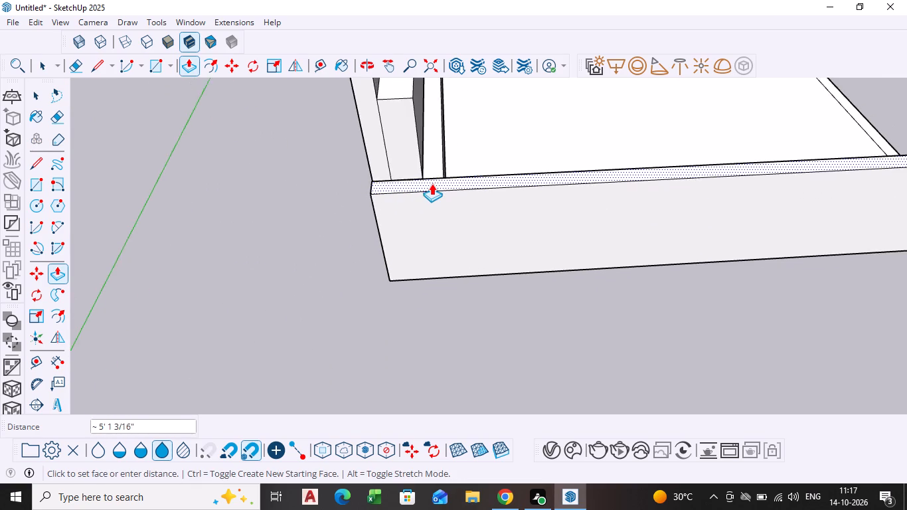
pyautogui.scroll(-2, 432, 183)
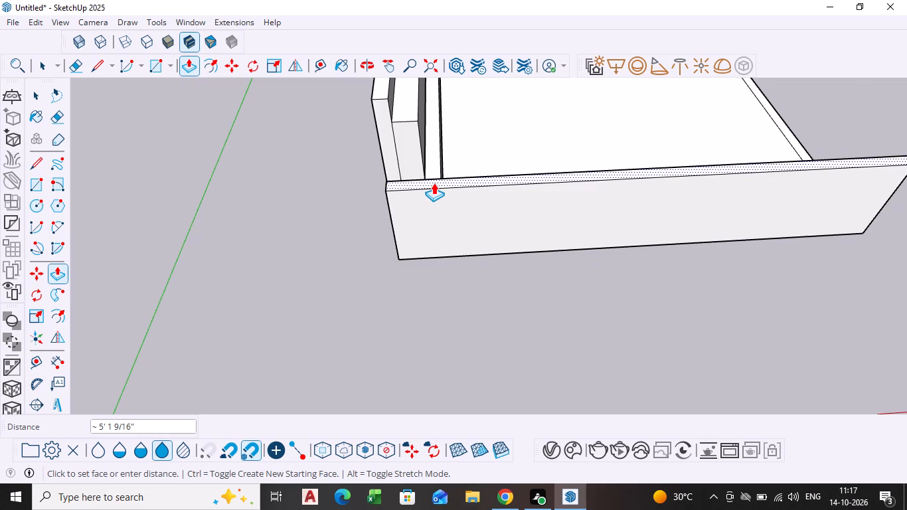
pyautogui.scroll(-4, 434, 183)
pyautogui.keyDown('shift'); pyautogui.moveTo(434, 183); pyautogui.dragTo(319, 375, button='middle'); pyautogui.keyUp('shift')
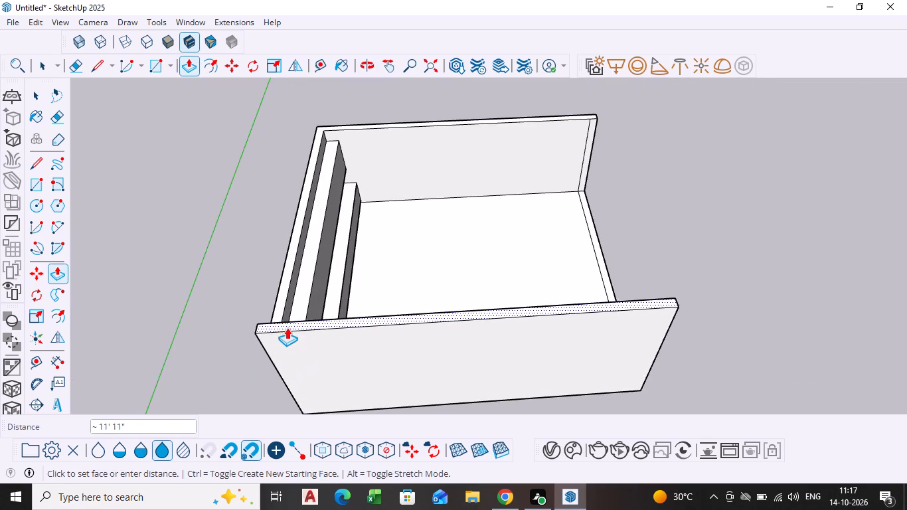
pyautogui.scroll(-1, 287, 327)
pyautogui.moveTo(288, 331); pyautogui.dragTo(662, 286, button='middle')
pyautogui.click(614, 341)
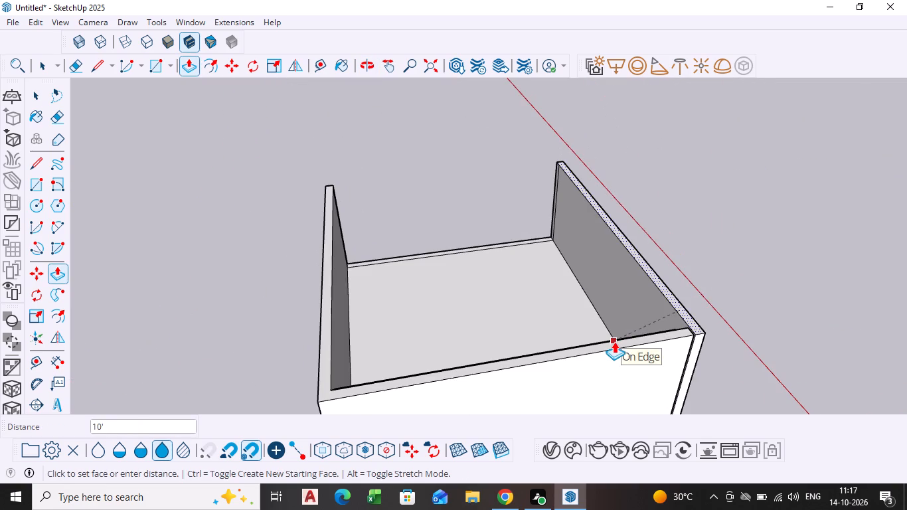
# Examine the room from outside and from its open side, checking where the overhead cabinet and counter meet the new wall.
pyautogui.scroll(-5, 614, 316)
pyautogui.moveTo(571, 336); pyautogui.dragTo(135, 216, button='middle')
pyautogui.scroll(3, 526, 315)
pyautogui.scroll(-1, 531, 319)
pyautogui.moveTo(525, 321); pyautogui.dragTo(517, 324, button='middle')
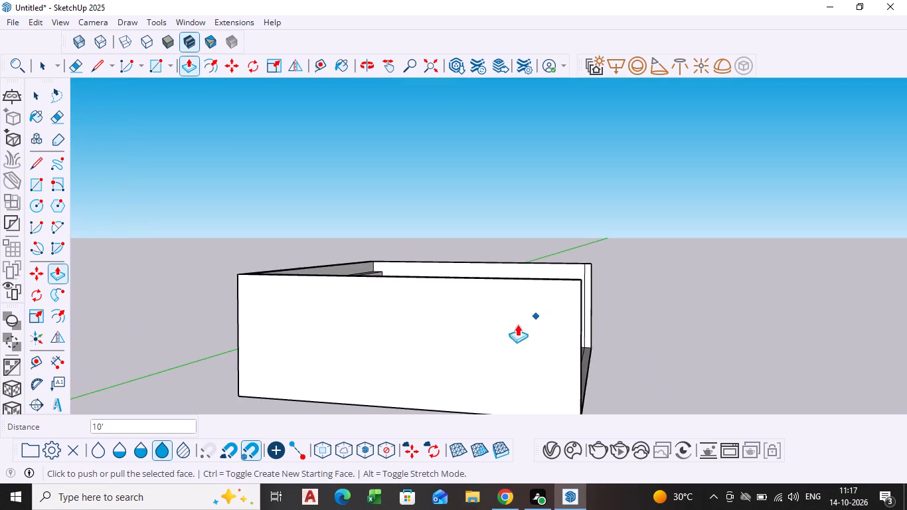
pyautogui.moveTo(517, 324); pyautogui.dragTo(198, 374, button='middle')
pyautogui.press('space')
pyautogui.scroll(5, 491, 170)
pyautogui.moveTo(428, 296); pyautogui.dragTo(463, 280, button='middle')
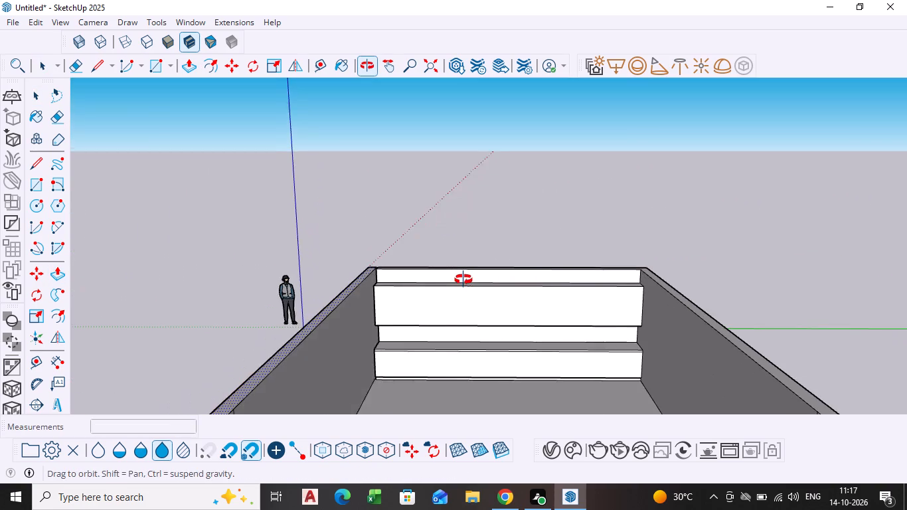
pyautogui.moveTo(463, 280); pyautogui.dragTo(463, 280, button='middle')
pyautogui.scroll(4, 361, 317)
pyautogui.scroll(10, 446, 308)
pyautogui.scroll(5, 303, 278)
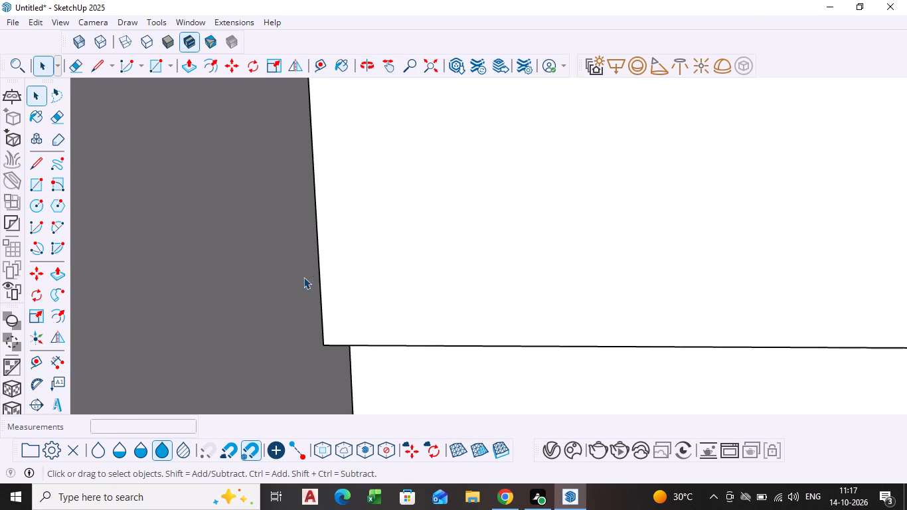
# Examine the whole room from outside and from its open side, checking how the counter and overhead cabinet meet both side walls.
pyautogui.scroll(-1, 301, 277)
pyautogui.moveTo(299, 278); pyautogui.dragTo(316, 343, button='middle')
pyautogui.scroll(-6, 313, 297)
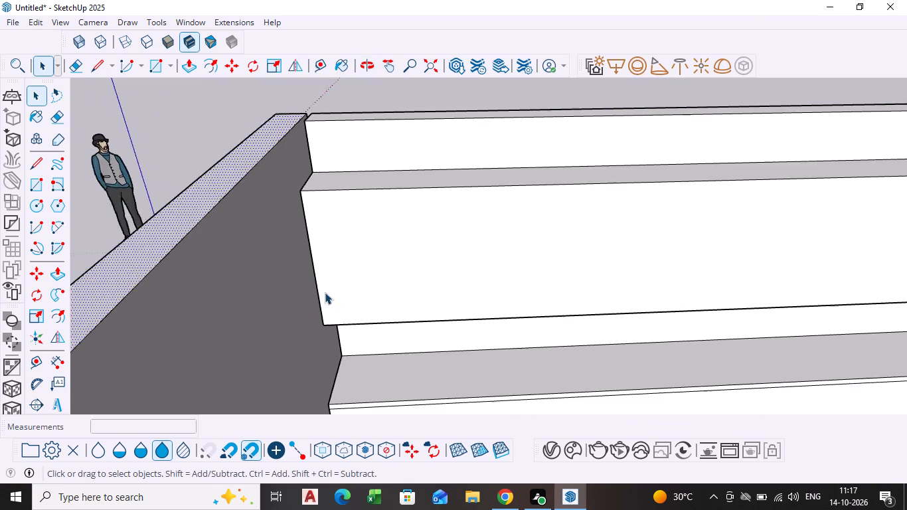
pyautogui.scroll(-7, 325, 292)
pyautogui.moveTo(351, 293); pyautogui.dragTo(238, 219, button='middle')
pyautogui.scroll(-3, 371, 337)
pyautogui.keyDown('shift'); pyautogui.moveTo(367, 337); pyautogui.dragTo(348, 335, button='middle'); pyautogui.keyUp('shift')
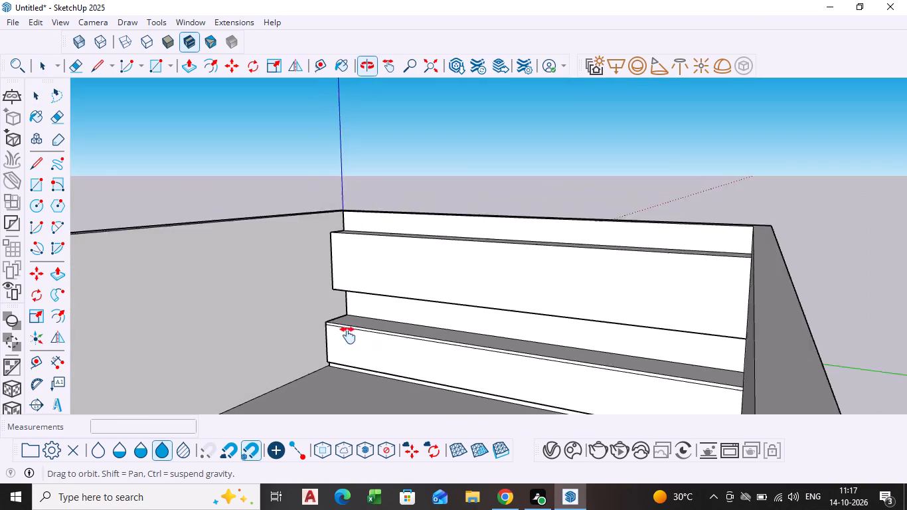
pyautogui.keyDown('shift'); pyautogui.moveTo(348, 335); pyautogui.dragTo(240, 242, button='middle'); pyautogui.keyUp('shift')
pyautogui.scroll(-1, 234, 264)
pyautogui.moveTo(234, 264); pyautogui.dragTo(511, 349, button='middle')
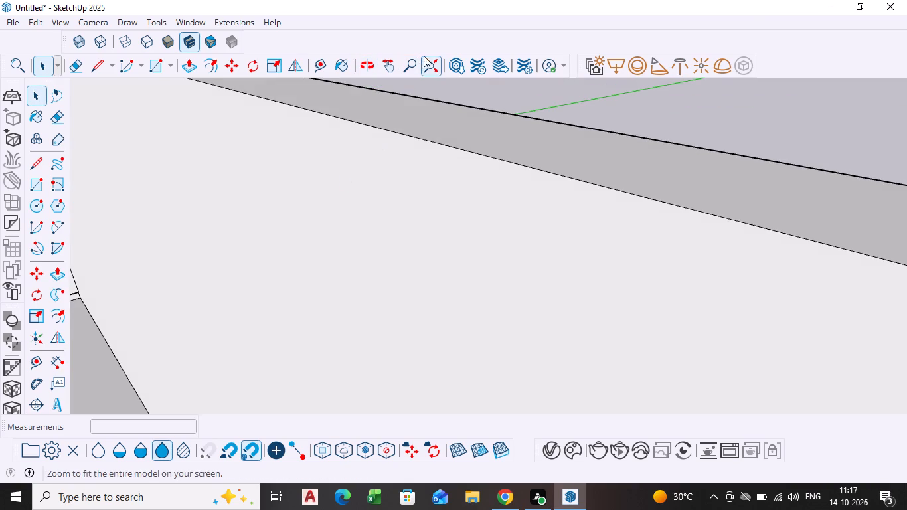
pyautogui.click(430, 64)
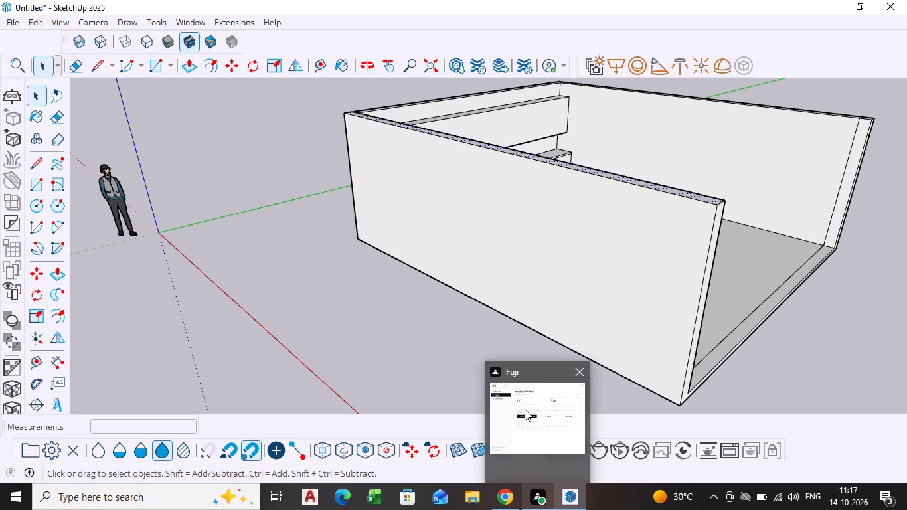
pyautogui.moveTo(462, 187); pyautogui.dragTo(400, 198, button='middle')
pyautogui.scroll(-1, 451, 190)
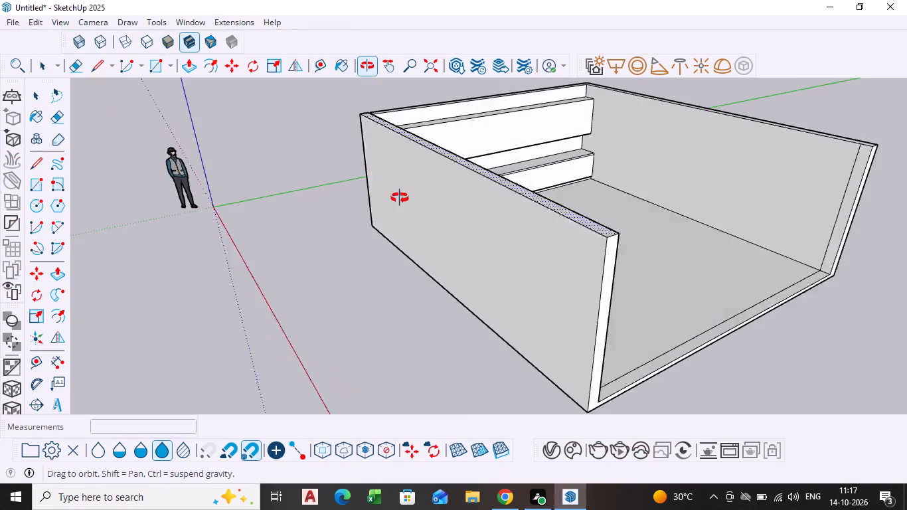
pyautogui.moveTo(400, 198); pyautogui.dragTo(256, 186, button='middle')
pyautogui.scroll(3, 523, 220)
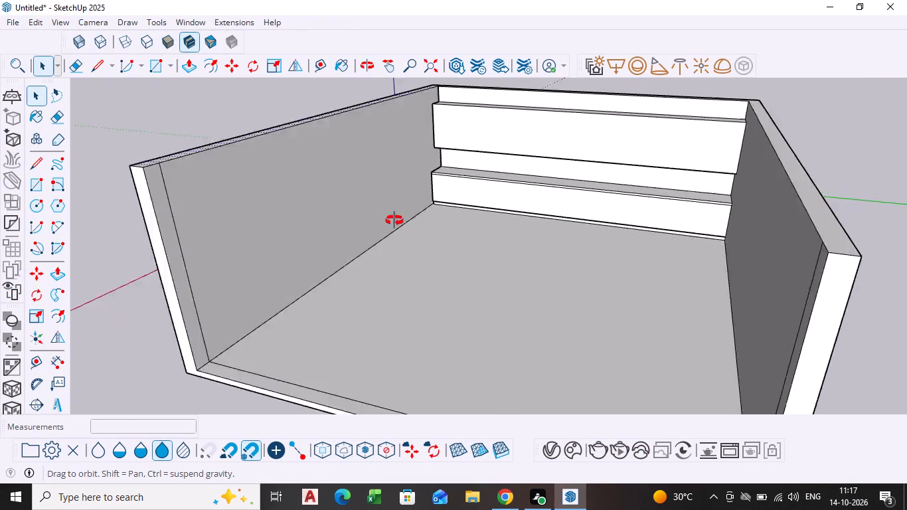
pyautogui.scroll(3, 540, 226)
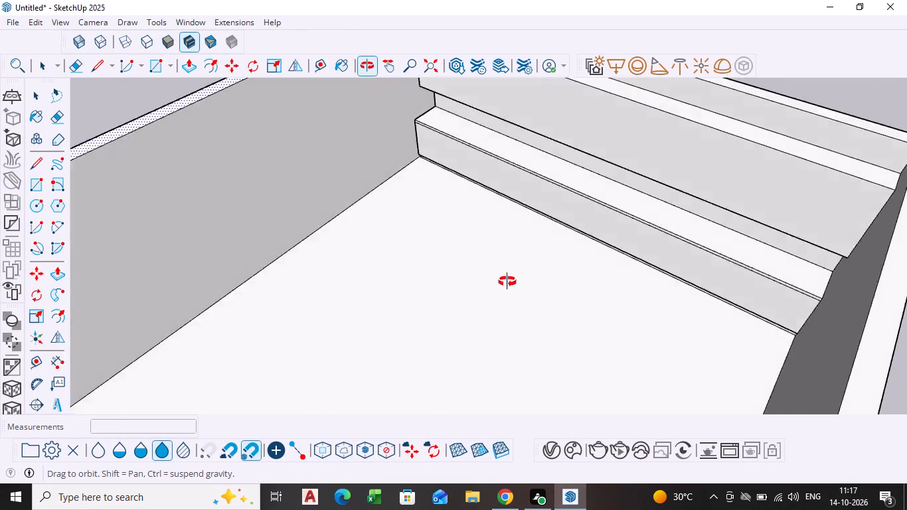
pyautogui.keyDown('shift'); pyautogui.moveTo(606, 260); pyautogui.dragTo(456, 260, button='middle'); pyautogui.keyUp('shift')
pyautogui.moveTo(426, 341); pyautogui.dragTo(378, 255, button='middle')
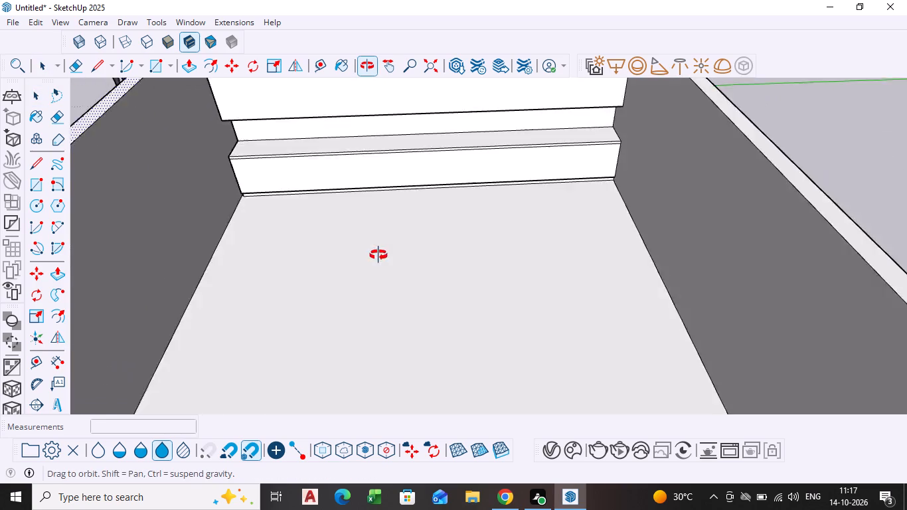
pyautogui.moveTo(378, 255); pyautogui.dragTo(377, 224, button='middle')
pyautogui.scroll(3, 374, 159)
pyautogui.scroll(-3, 374, 159)
pyautogui.keyDown('shift'); pyautogui.moveTo(376, 165); pyautogui.dragTo(369, 230, button='middle'); pyautogui.keyUp('shift')
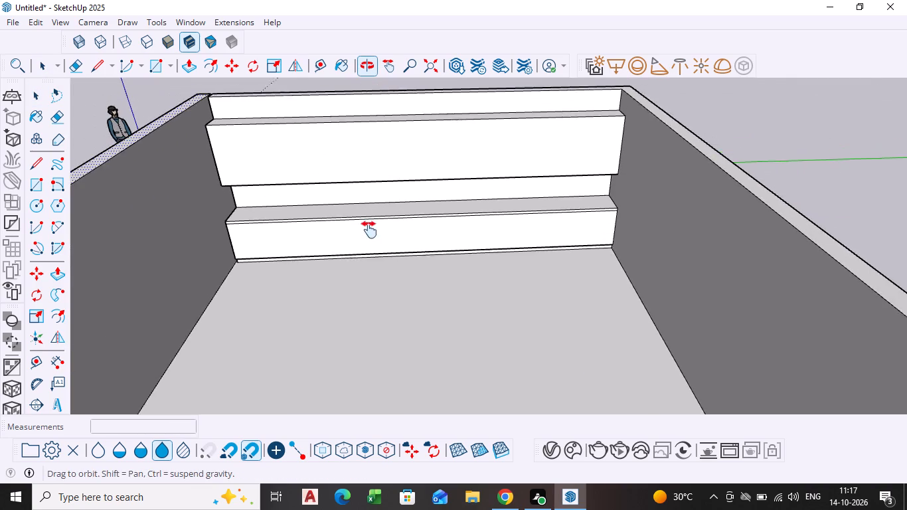
pyautogui.keyDown('shift'); pyautogui.moveTo(369, 230); pyautogui.dragTo(369, 234, button='middle'); pyautogui.keyUp('shift')
pyautogui.moveTo(370, 235); pyautogui.dragTo(370, 223, button='middle')
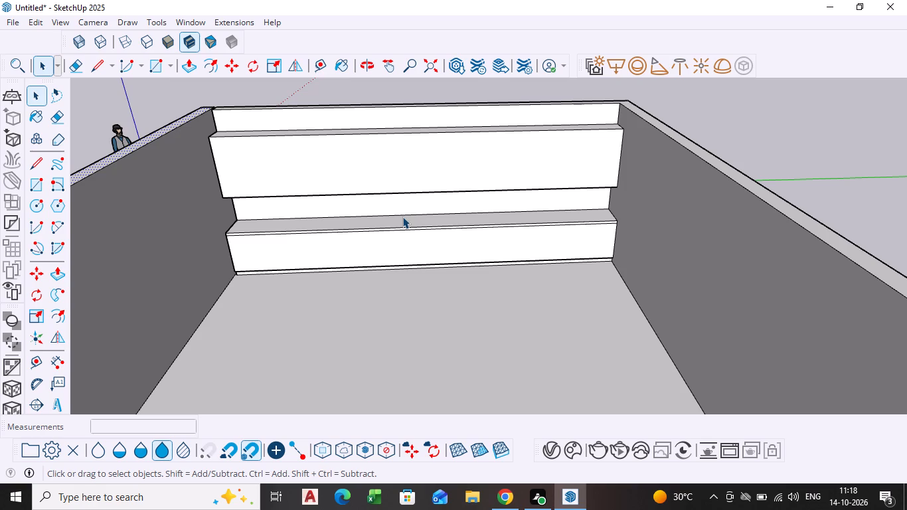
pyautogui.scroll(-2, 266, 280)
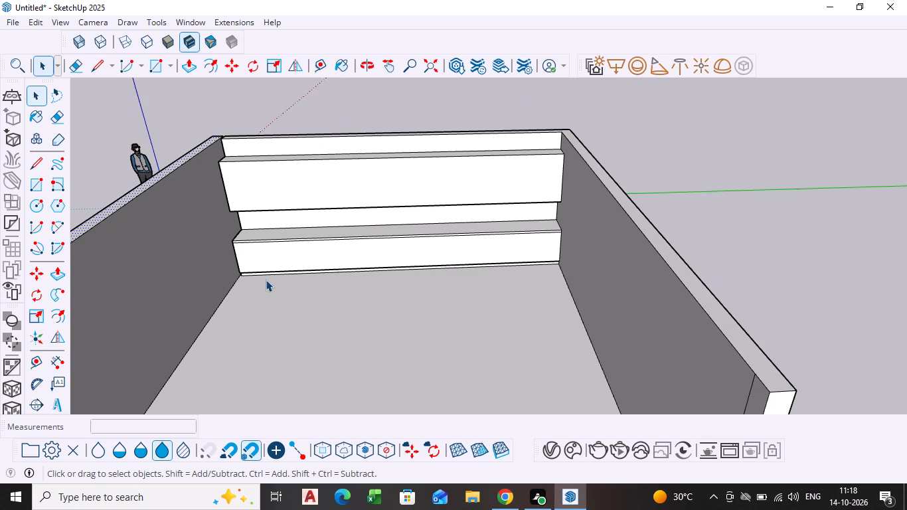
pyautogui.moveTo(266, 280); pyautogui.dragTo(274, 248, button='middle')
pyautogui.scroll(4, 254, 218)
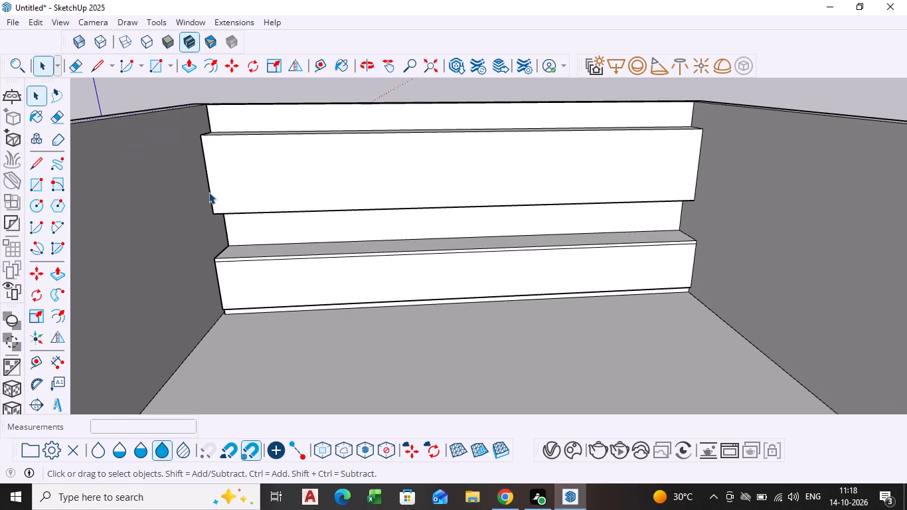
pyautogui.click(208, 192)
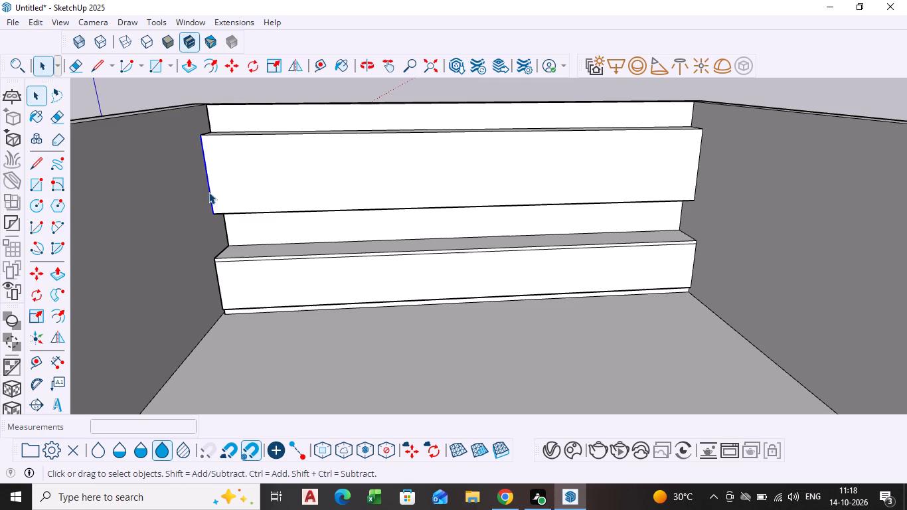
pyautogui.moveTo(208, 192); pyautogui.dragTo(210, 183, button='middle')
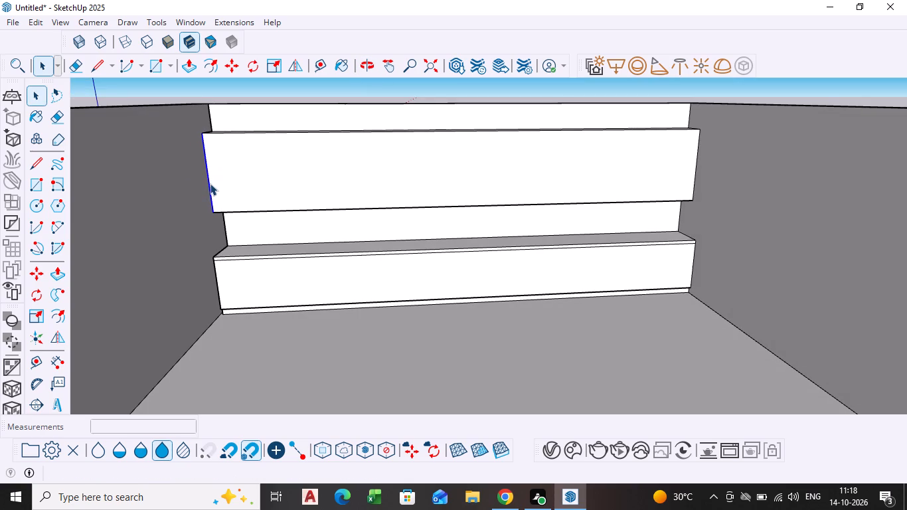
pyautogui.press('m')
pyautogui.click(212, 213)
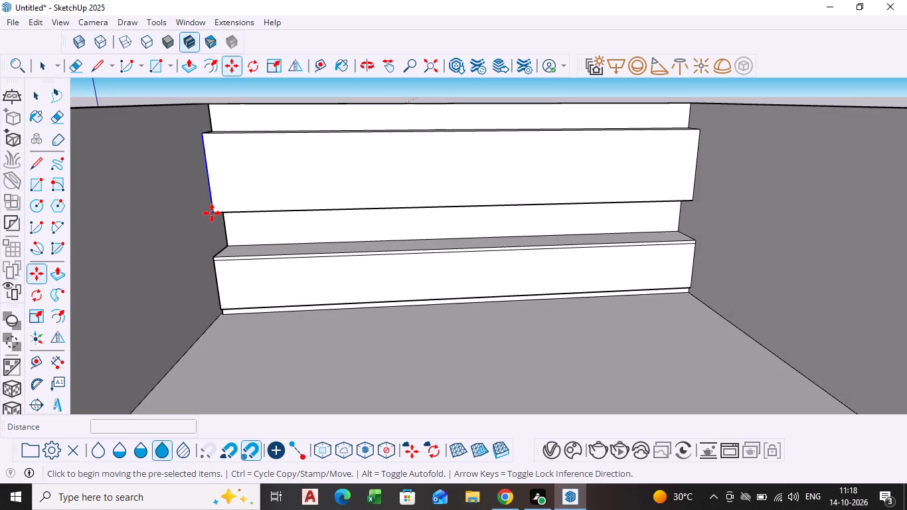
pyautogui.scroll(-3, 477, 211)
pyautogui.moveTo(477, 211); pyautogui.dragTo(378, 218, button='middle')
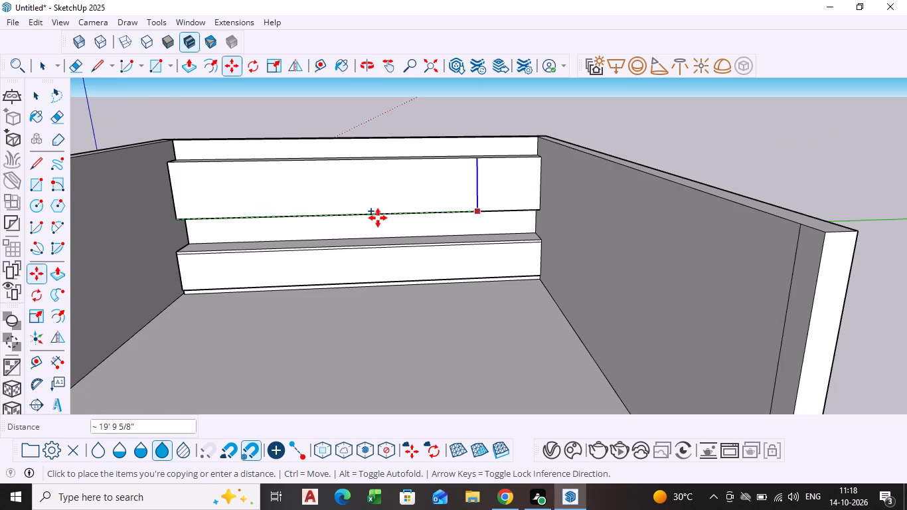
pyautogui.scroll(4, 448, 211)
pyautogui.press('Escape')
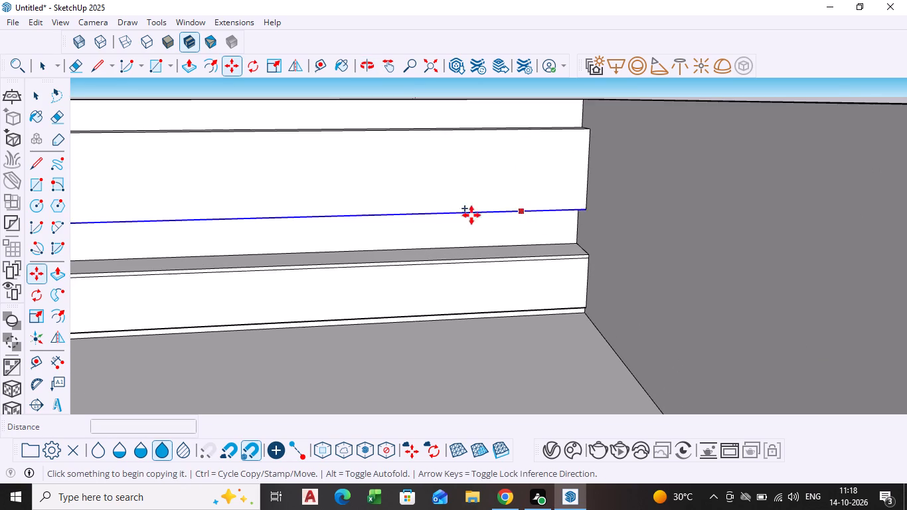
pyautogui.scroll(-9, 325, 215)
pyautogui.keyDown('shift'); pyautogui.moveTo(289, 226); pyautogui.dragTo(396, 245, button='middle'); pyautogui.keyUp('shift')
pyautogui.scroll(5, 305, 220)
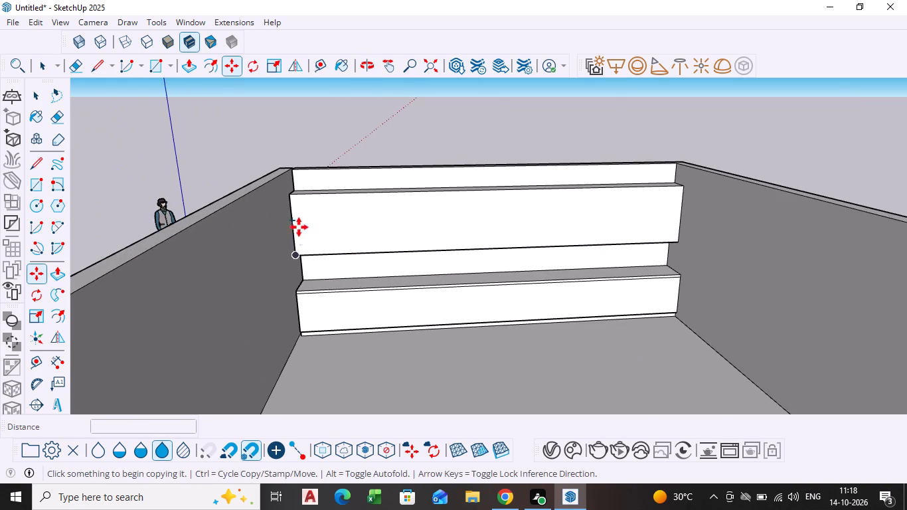
# Copy the vertical end edge of the overhead cabinet's front, beside the newest wall, about 1 5/16" inward along the front face.
pyautogui.press('space')
pyautogui.scroll(5, 291, 240)
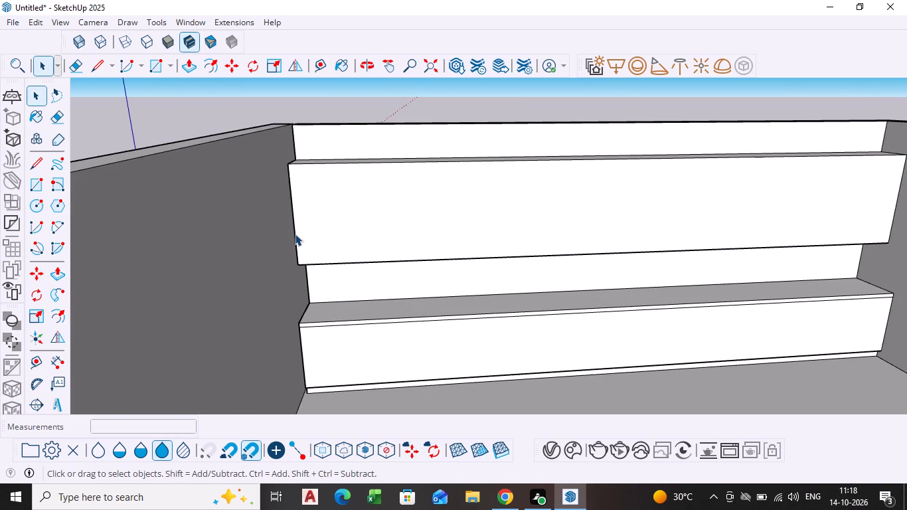
pyautogui.scroll(4, 295, 234)
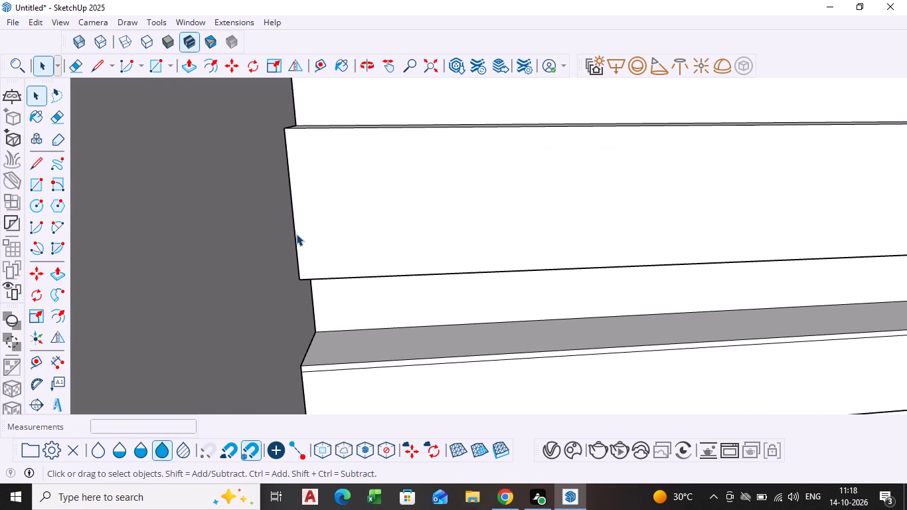
pyautogui.click(296, 234)
pyautogui.press('m')
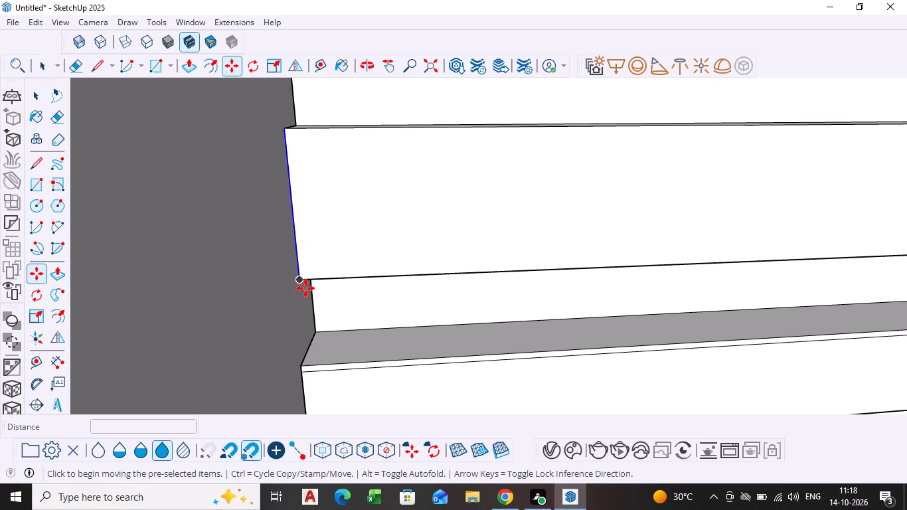
pyautogui.click(303, 284)
pyautogui.scroll(4, 304, 278)
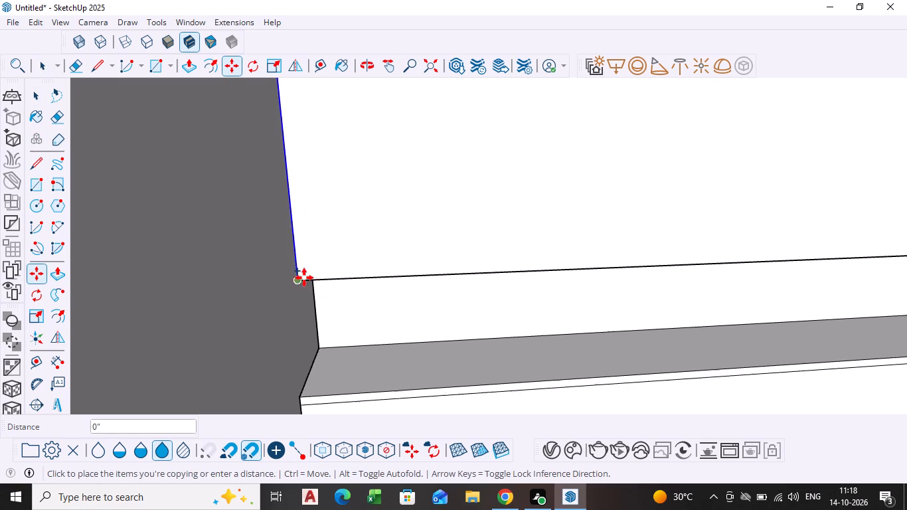
pyautogui.scroll(9, 304, 278)
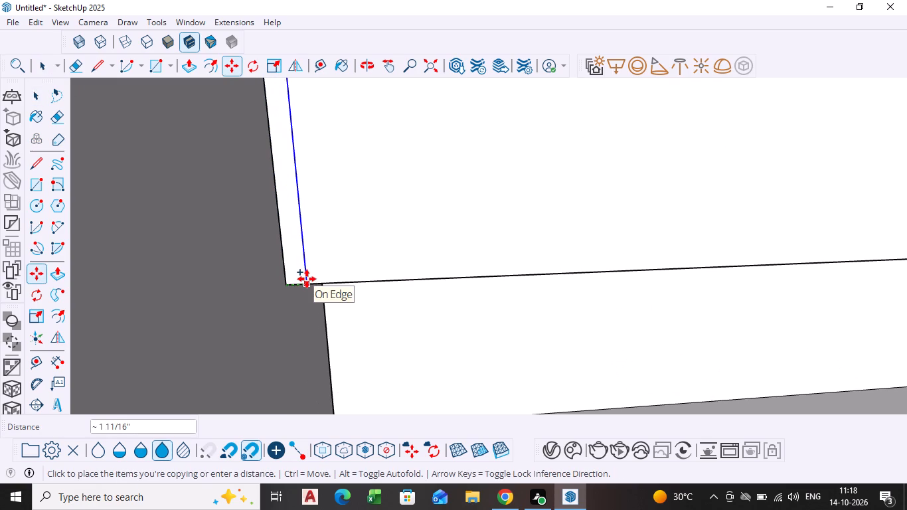
pyautogui.click(302, 281)
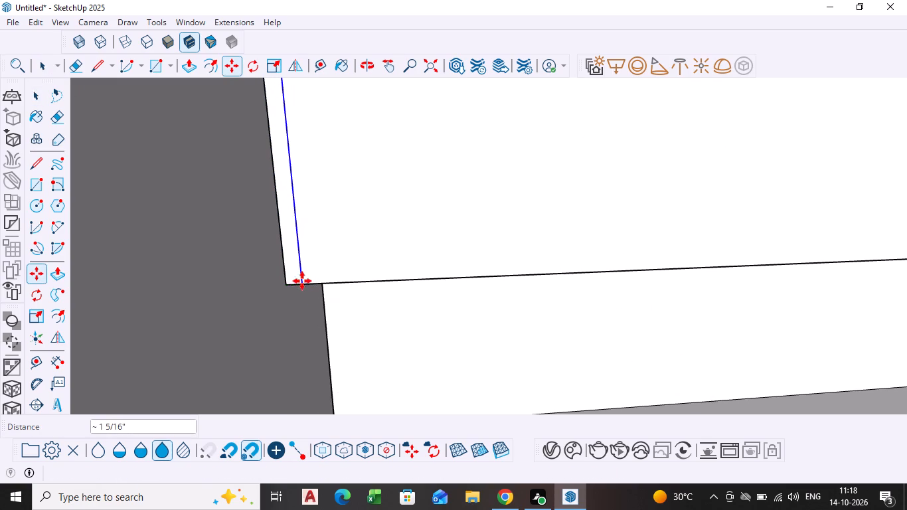
pyautogui.scroll(-18, 327, 280)
pyautogui.press('space')
pyautogui.scroll(3, 341, 266)
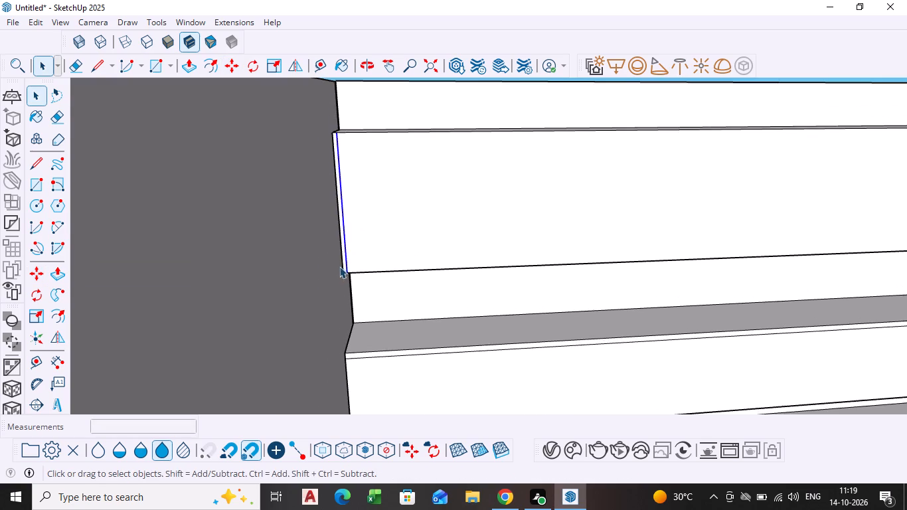
pyautogui.scroll(4, 343, 257)
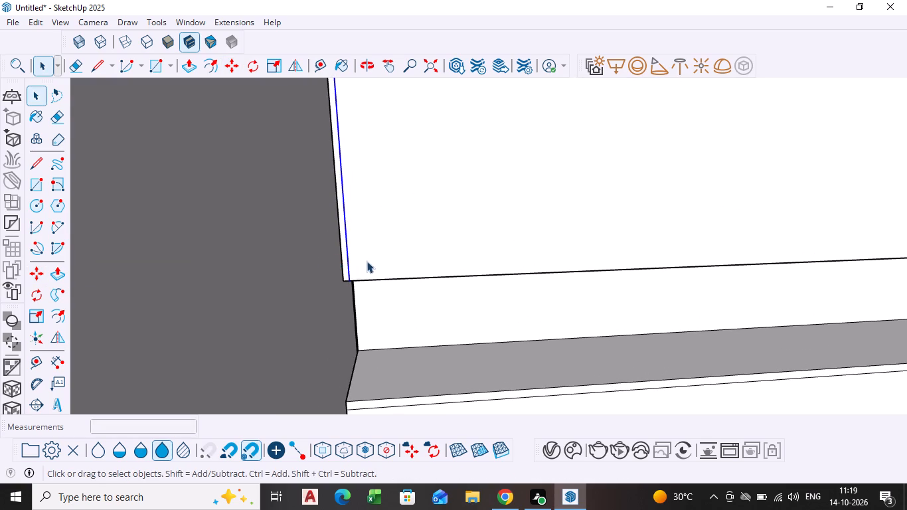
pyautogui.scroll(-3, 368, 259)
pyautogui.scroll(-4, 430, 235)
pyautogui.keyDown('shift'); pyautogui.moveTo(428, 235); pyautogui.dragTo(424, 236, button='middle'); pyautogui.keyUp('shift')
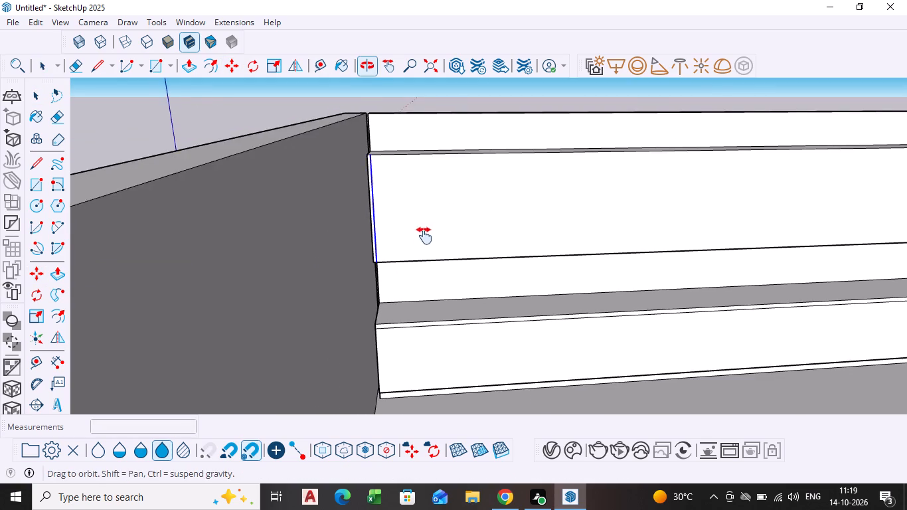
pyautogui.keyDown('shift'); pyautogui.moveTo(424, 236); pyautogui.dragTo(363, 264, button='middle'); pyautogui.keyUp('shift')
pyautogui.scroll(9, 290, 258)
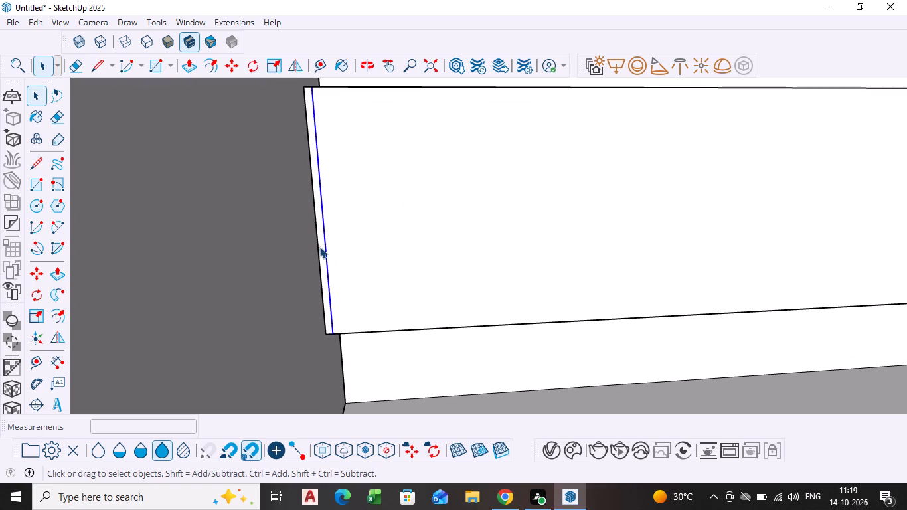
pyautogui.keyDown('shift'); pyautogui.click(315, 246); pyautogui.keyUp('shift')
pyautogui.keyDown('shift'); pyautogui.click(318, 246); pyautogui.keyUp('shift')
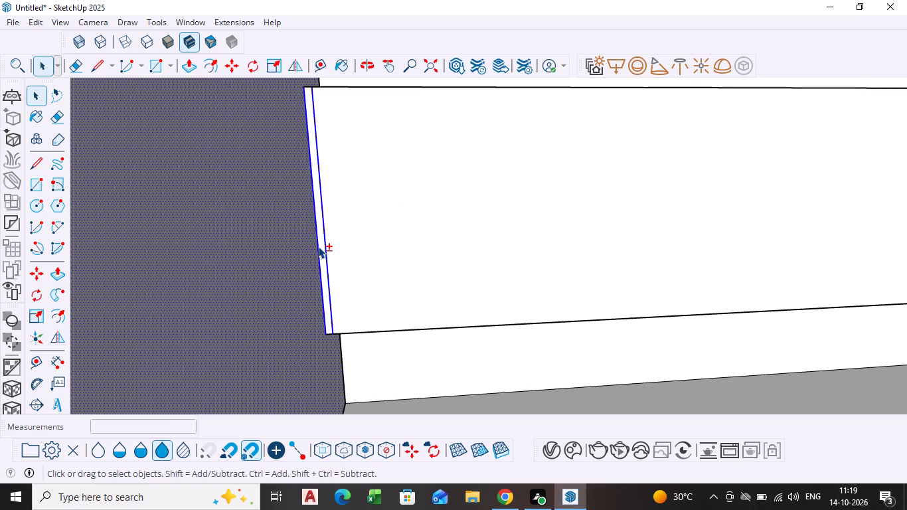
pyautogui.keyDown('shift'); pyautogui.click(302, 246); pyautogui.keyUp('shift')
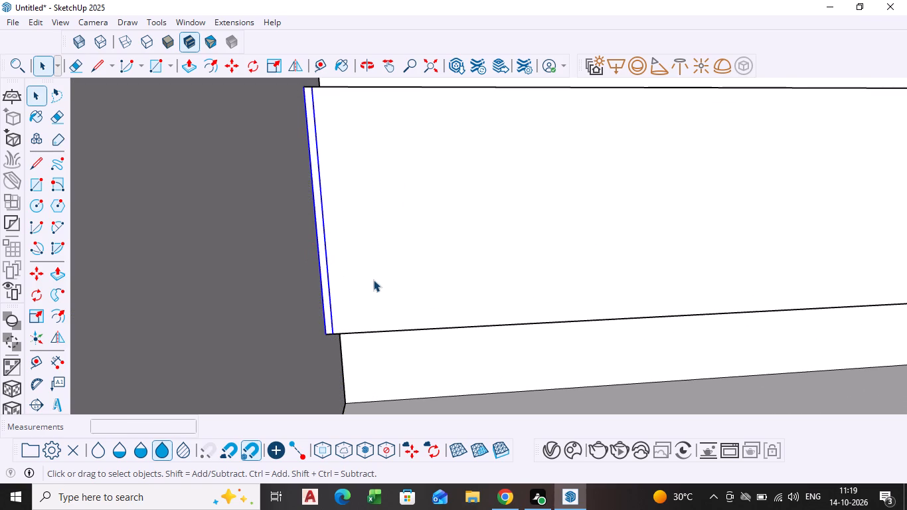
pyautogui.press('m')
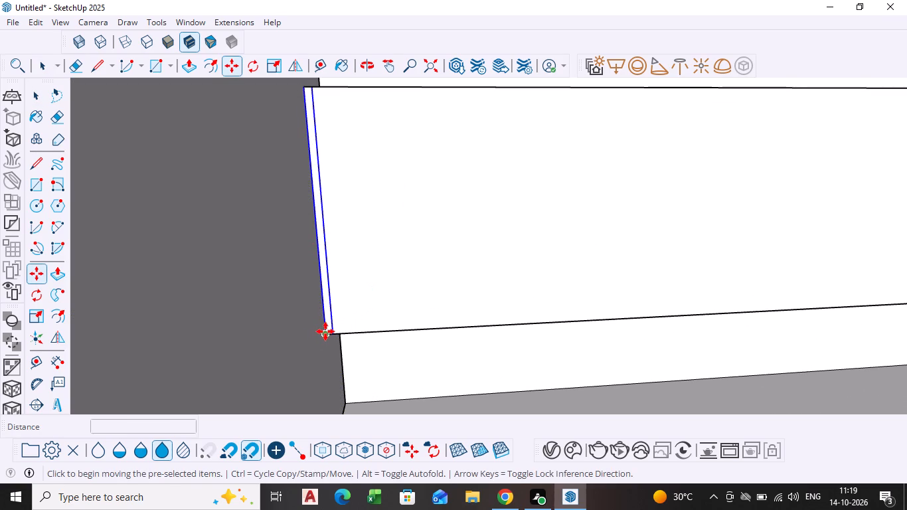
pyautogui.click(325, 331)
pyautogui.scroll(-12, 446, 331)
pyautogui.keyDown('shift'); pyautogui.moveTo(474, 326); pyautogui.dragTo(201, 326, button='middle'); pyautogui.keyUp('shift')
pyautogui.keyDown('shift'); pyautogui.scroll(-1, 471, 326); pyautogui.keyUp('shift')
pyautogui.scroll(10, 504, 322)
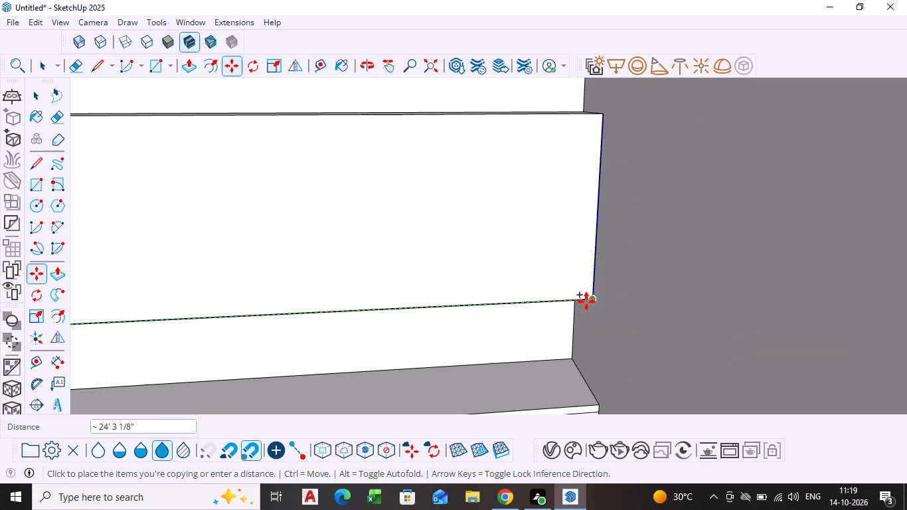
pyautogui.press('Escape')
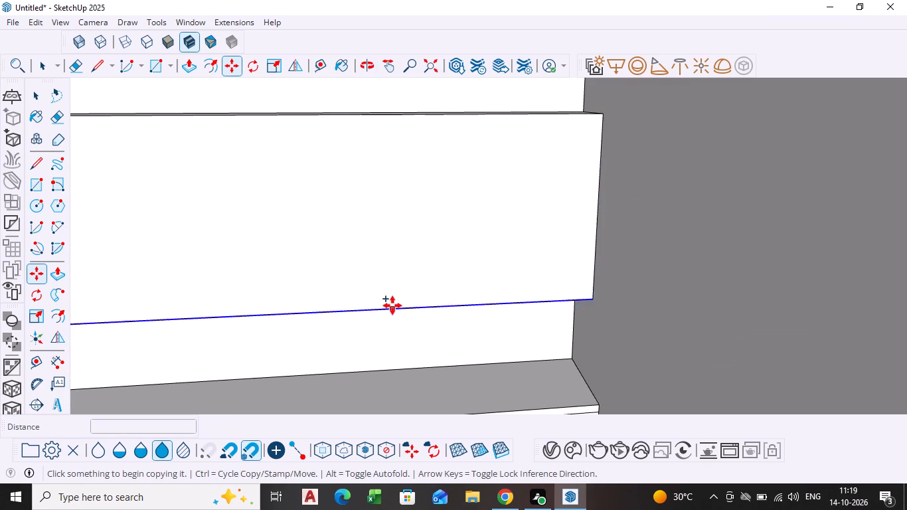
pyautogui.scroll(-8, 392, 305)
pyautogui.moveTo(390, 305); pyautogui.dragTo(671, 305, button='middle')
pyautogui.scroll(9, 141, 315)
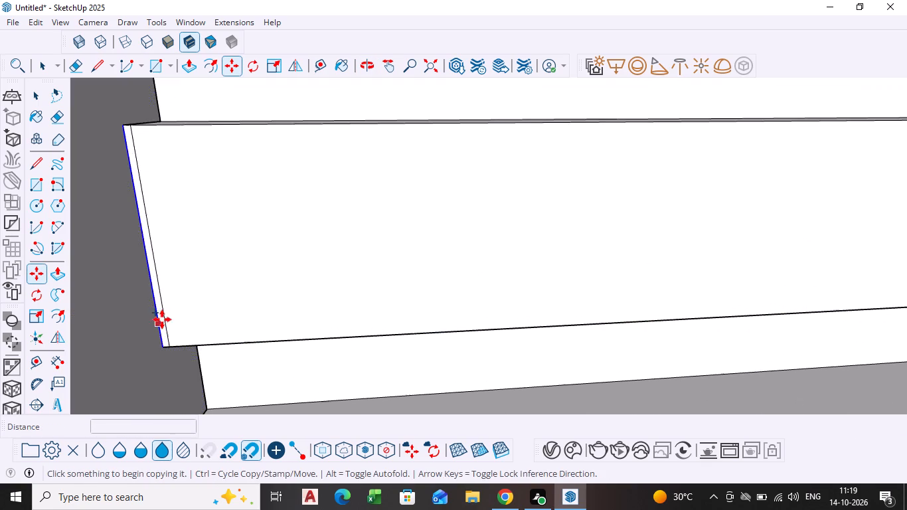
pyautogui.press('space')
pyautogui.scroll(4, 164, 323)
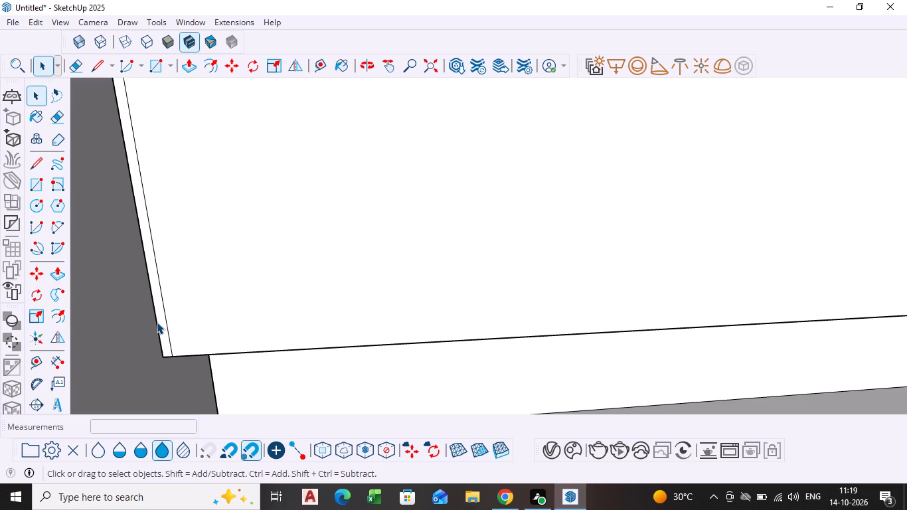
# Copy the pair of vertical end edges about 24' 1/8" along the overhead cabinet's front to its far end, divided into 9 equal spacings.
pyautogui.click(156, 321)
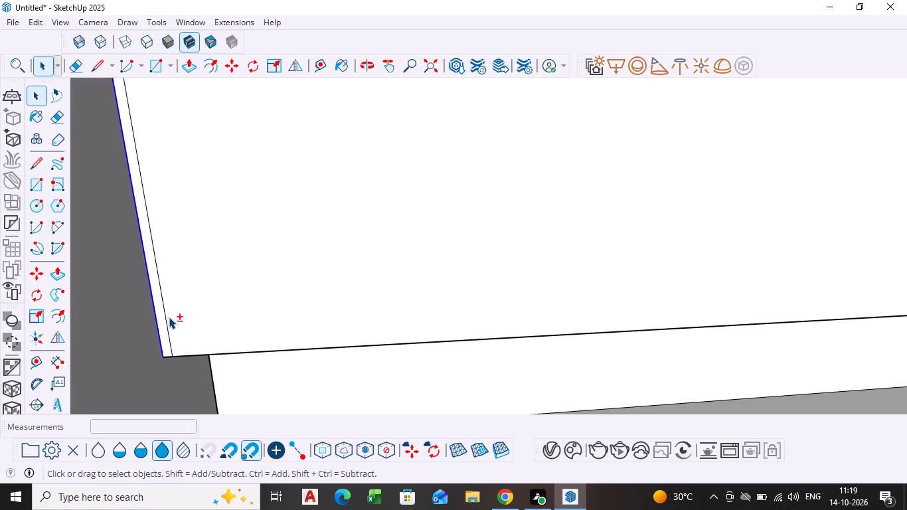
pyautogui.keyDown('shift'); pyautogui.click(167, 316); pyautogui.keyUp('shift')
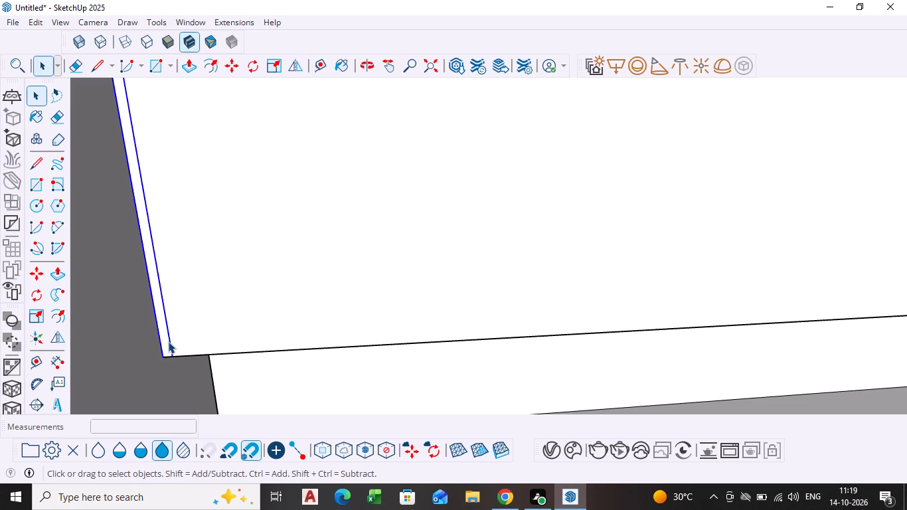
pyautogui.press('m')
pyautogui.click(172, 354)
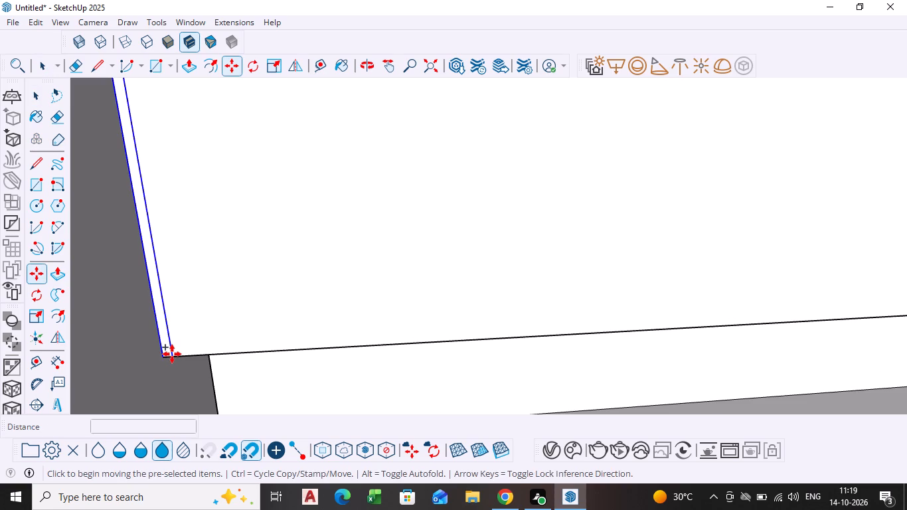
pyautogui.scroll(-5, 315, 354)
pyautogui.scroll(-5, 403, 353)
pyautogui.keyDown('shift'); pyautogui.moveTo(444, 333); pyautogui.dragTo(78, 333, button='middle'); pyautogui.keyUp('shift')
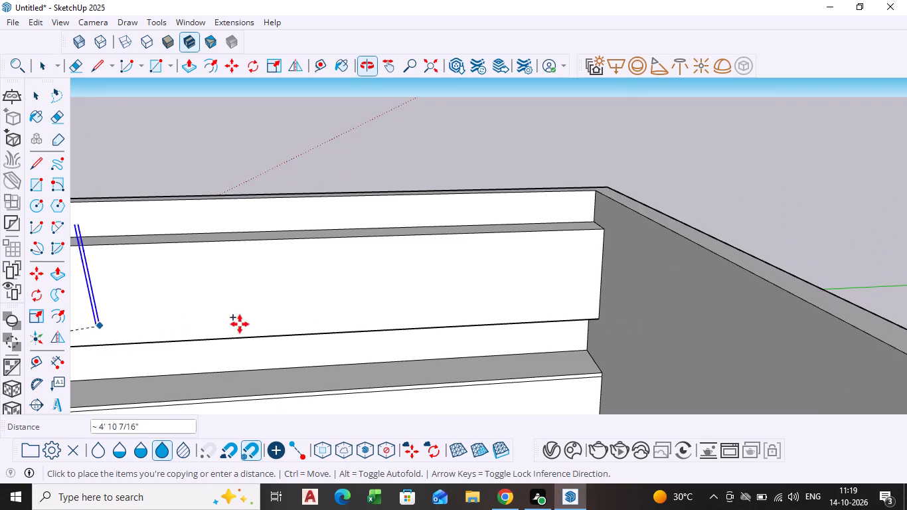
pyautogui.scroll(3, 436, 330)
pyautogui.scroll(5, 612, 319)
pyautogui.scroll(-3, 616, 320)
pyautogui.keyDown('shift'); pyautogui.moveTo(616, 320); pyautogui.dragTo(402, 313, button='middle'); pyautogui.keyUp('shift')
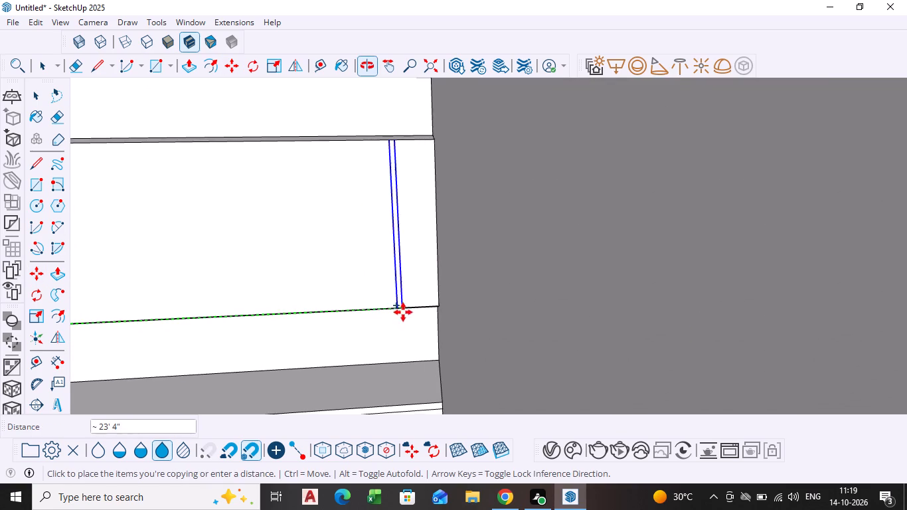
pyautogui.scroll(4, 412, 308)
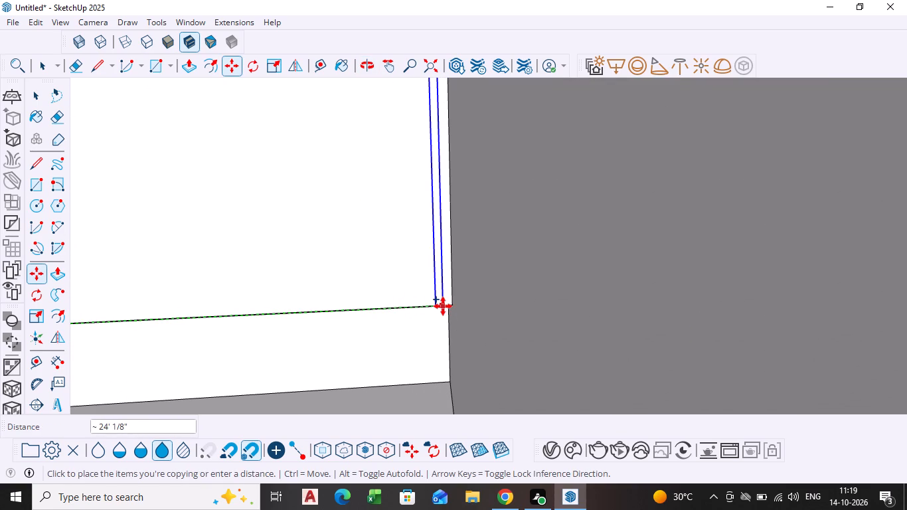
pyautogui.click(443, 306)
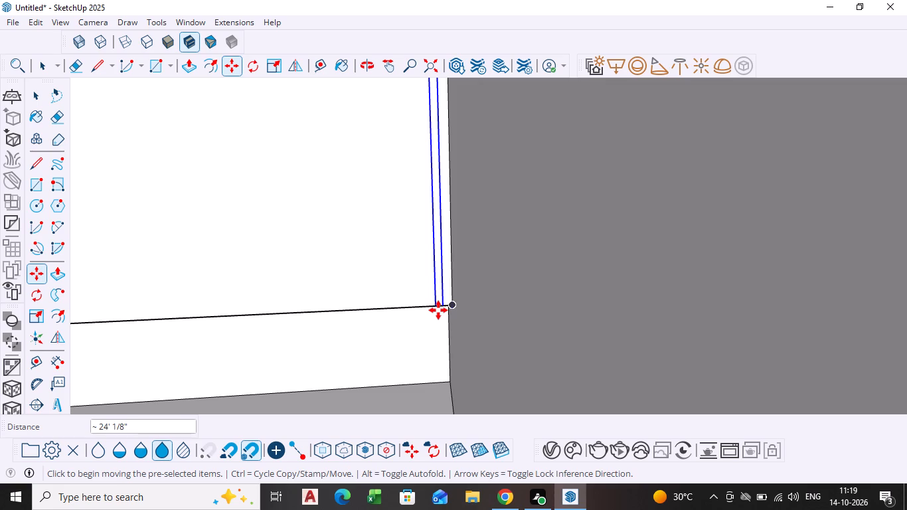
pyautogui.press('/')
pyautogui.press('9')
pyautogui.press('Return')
# Examine the divided overhead cabinet front from several angles, checking the spacing of the edge pairs and both ends.
pyautogui.scroll(-16, 39, 236)
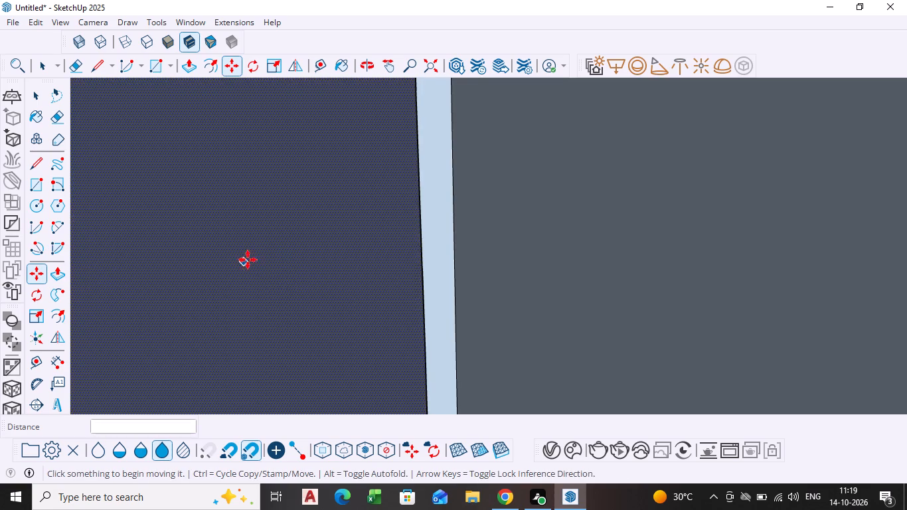
pyautogui.click(430, 69)
pyautogui.scroll(-2, 375, 199)
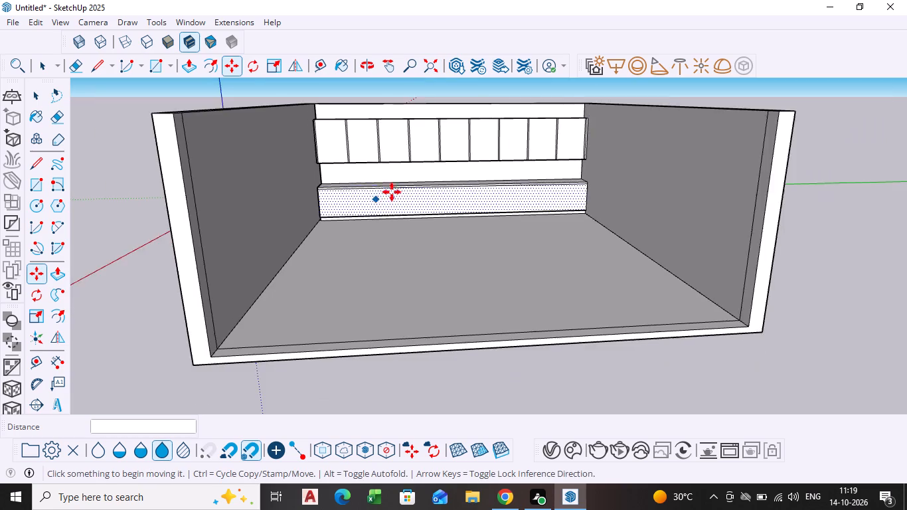
pyautogui.scroll(3, 460, 149)
pyautogui.press('space')
pyautogui.scroll(4, 453, 181)
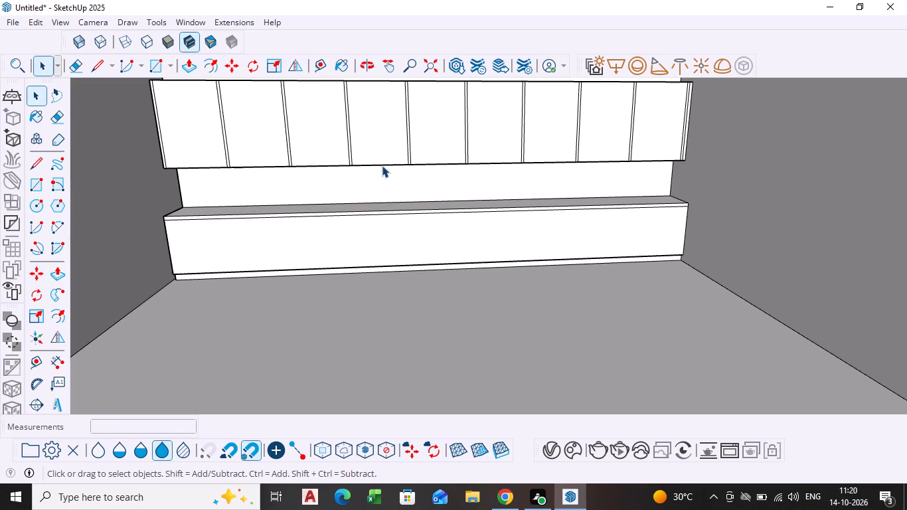
pyautogui.keyDown('shift'); pyautogui.moveTo(380, 166); pyautogui.dragTo(381, 209, button='middle'); pyautogui.keyUp('shift')
pyautogui.scroll(4, 174, 173)
pyautogui.moveTo(147, 171); pyautogui.dragTo(171, 175, button='middle')
pyautogui.scroll(9, 138, 201)
pyautogui.scroll(-5, 137, 199)
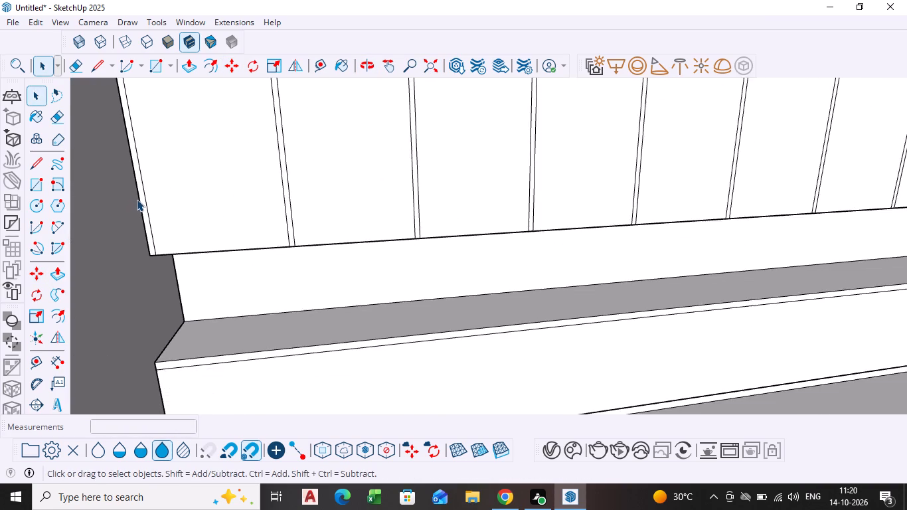
pyautogui.scroll(-4, 135, 201)
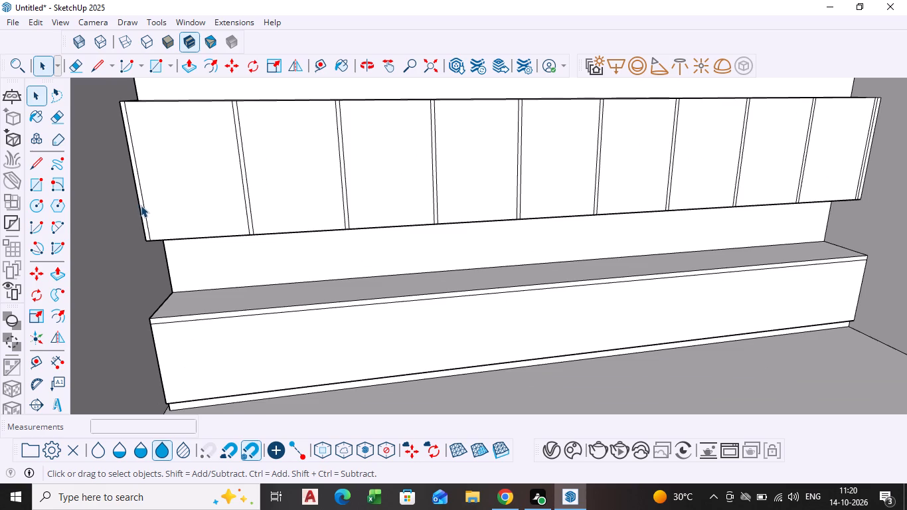
pyautogui.scroll(-1, 155, 200)
pyautogui.moveTo(155, 200); pyautogui.dragTo(155, 202, button='middle')
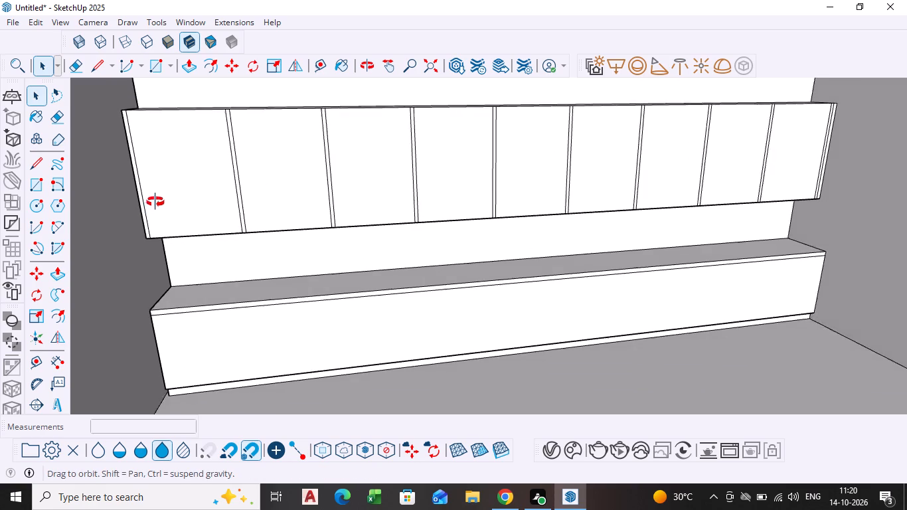
pyautogui.moveTo(155, 202); pyautogui.dragTo(241, 244, button='middle')
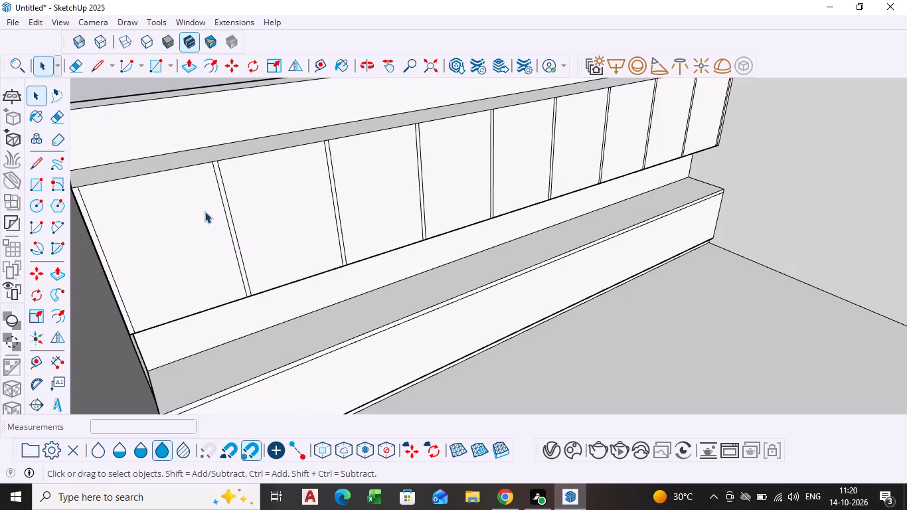
pyautogui.moveTo(214, 219); pyautogui.dragTo(187, 189, button='middle')
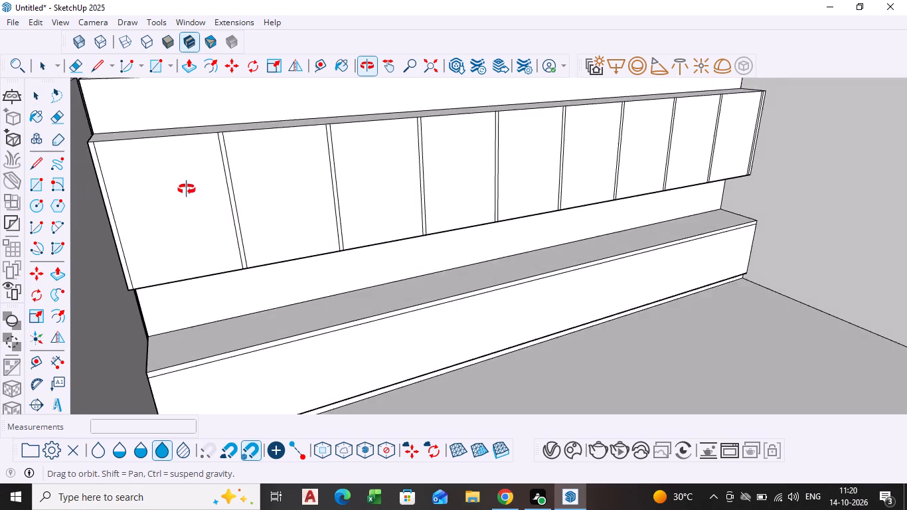
pyautogui.moveTo(187, 189); pyautogui.dragTo(184, 178, button='middle')
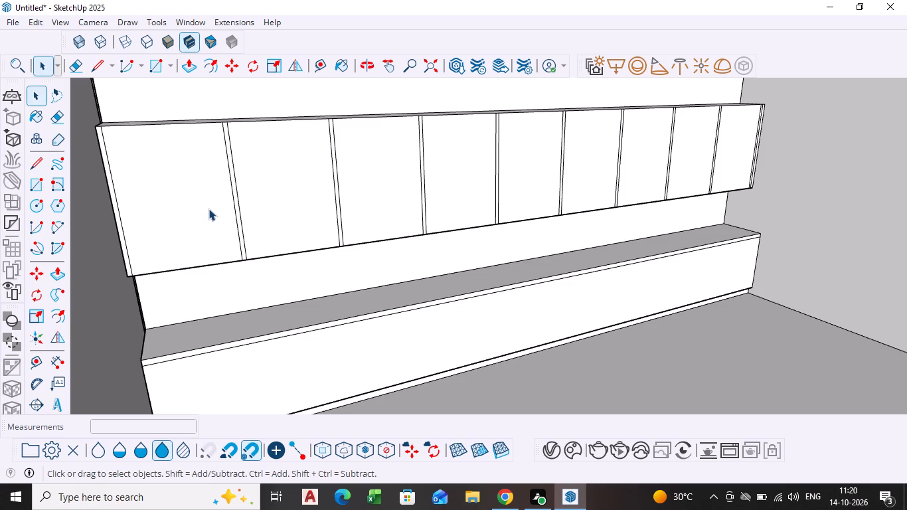
pyautogui.moveTo(237, 213); pyautogui.dragTo(220, 199, button='middle')
pyautogui.scroll(-3, 223, 195)
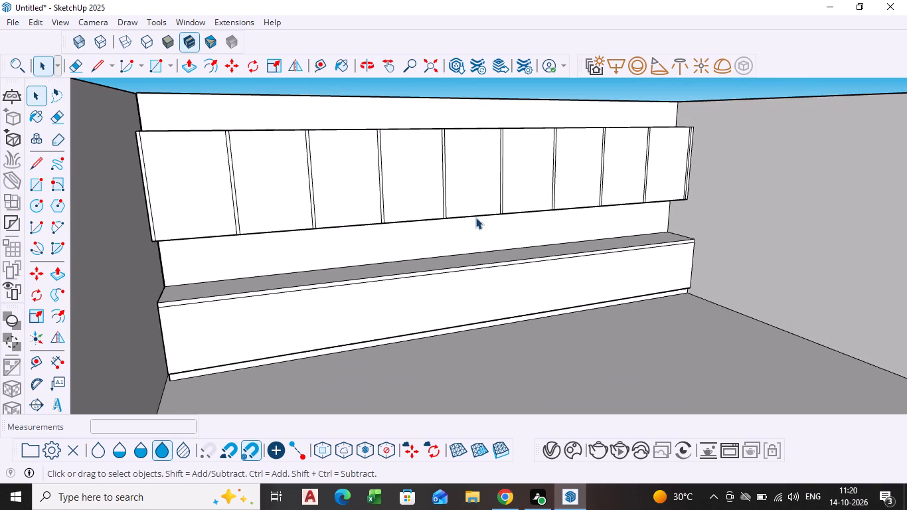
pyautogui.scroll(-1, 475, 217)
pyautogui.moveTo(475, 217); pyautogui.dragTo(461, 242, button='middle')
pyautogui.scroll(3, 355, 215)
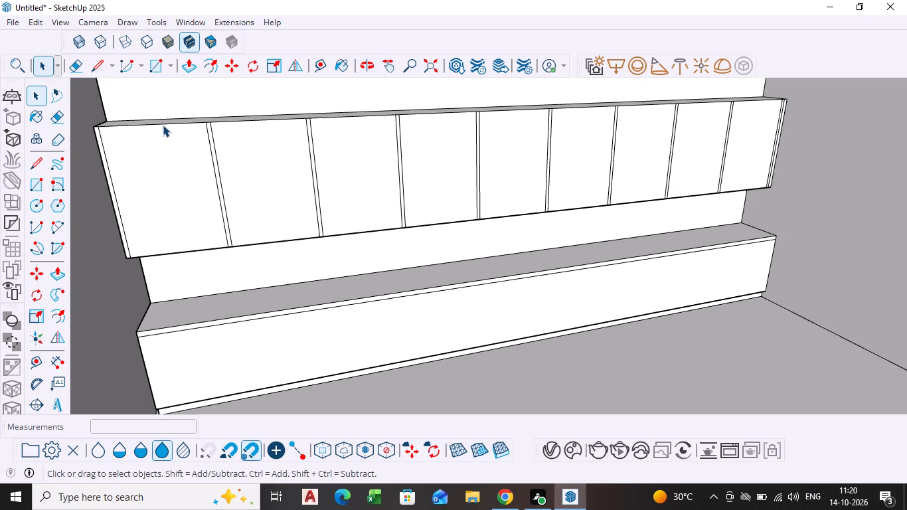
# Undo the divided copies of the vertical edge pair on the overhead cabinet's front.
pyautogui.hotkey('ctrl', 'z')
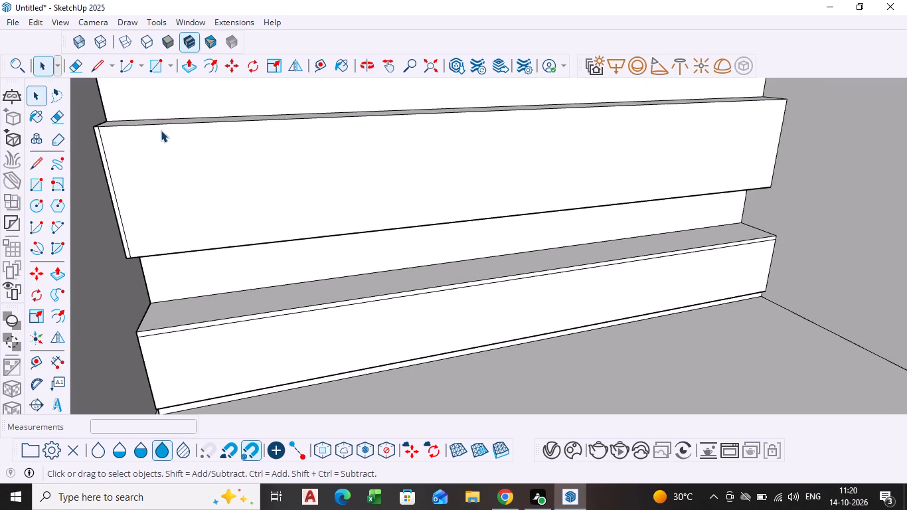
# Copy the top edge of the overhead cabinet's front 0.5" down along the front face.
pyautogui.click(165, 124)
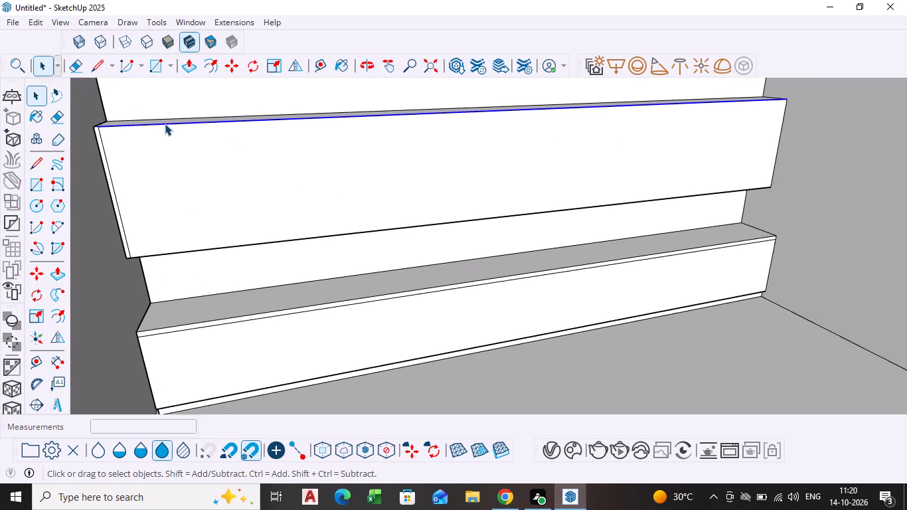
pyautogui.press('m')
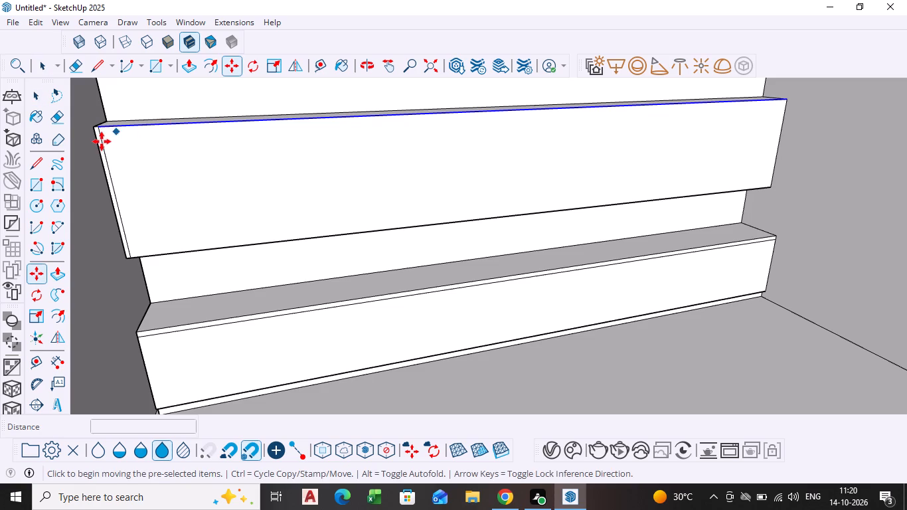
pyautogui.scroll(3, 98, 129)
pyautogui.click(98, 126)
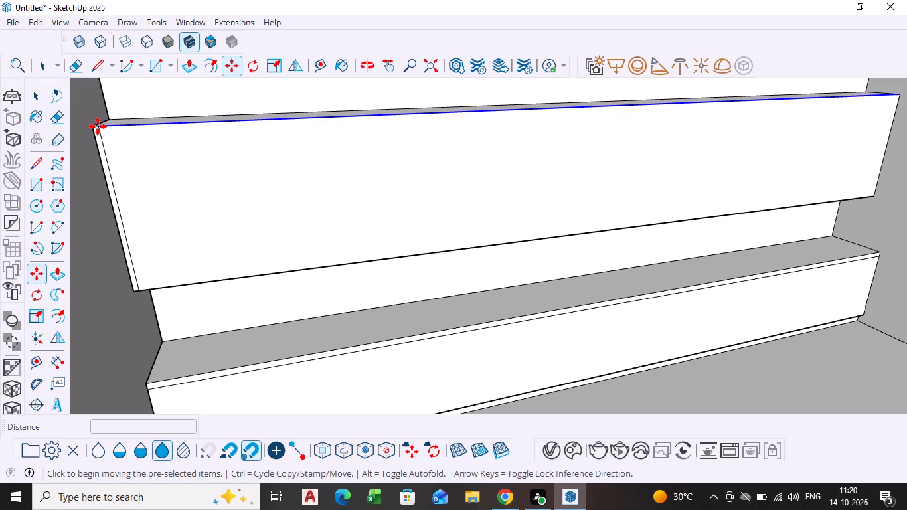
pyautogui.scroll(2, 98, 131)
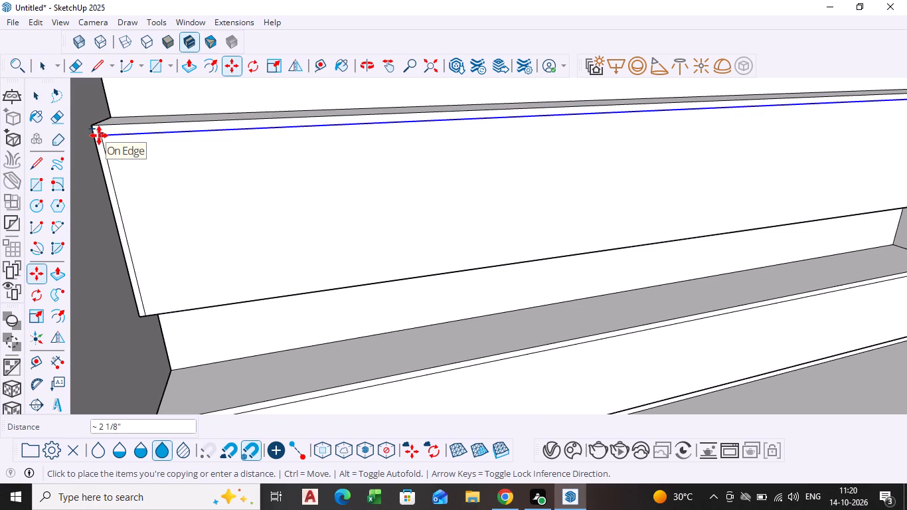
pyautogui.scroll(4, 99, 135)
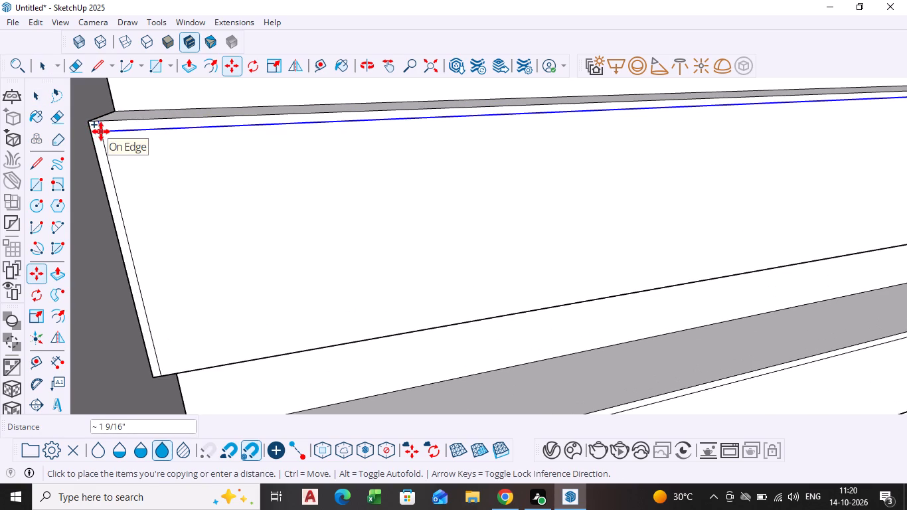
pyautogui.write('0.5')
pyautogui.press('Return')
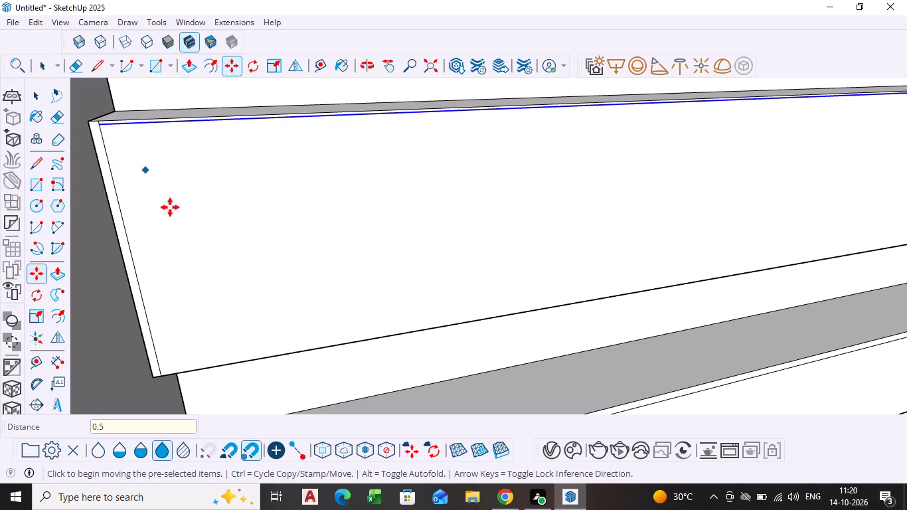
# Check the width of the narrow strip between the two vertical edges at the front's end with the Line tool.
pyautogui.press('space')
pyautogui.press('l')
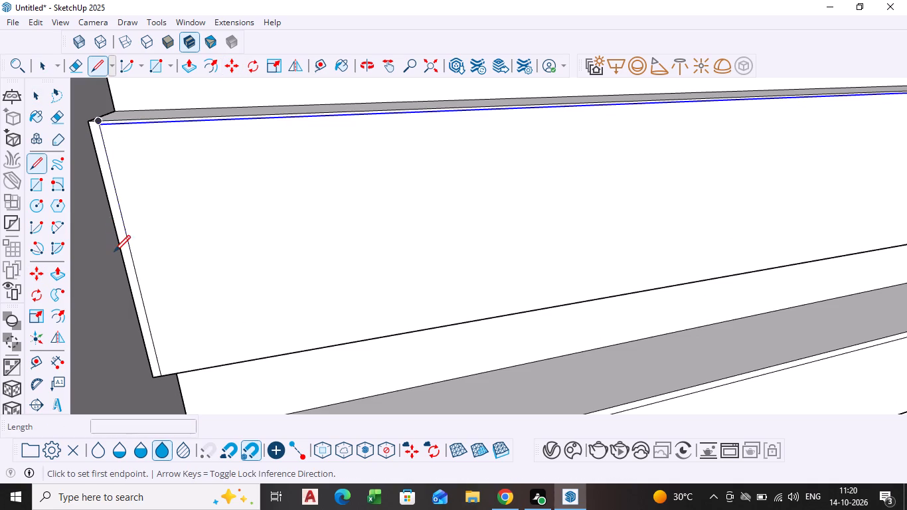
pyautogui.click(118, 248)
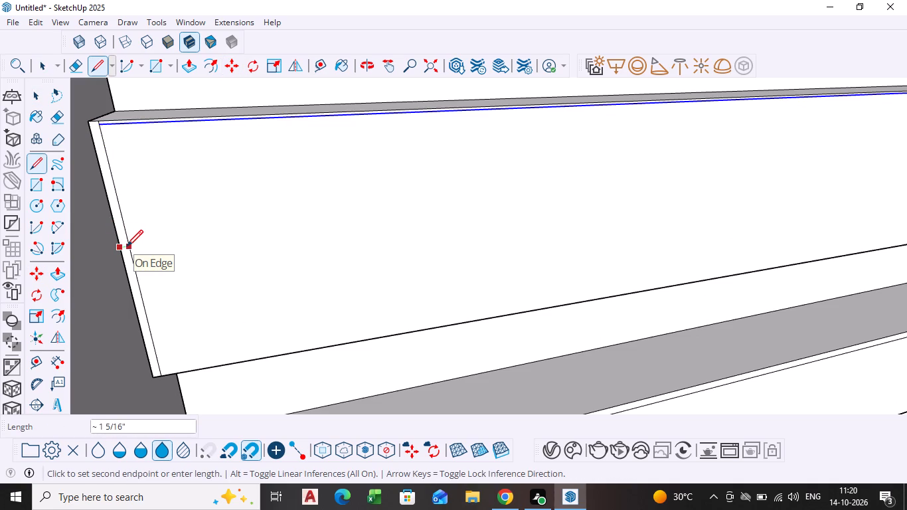
pyautogui.press('Escape')
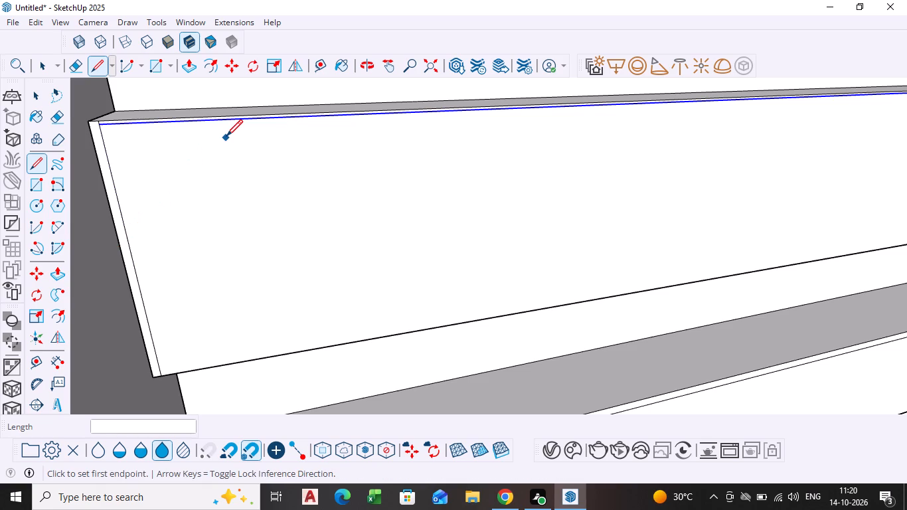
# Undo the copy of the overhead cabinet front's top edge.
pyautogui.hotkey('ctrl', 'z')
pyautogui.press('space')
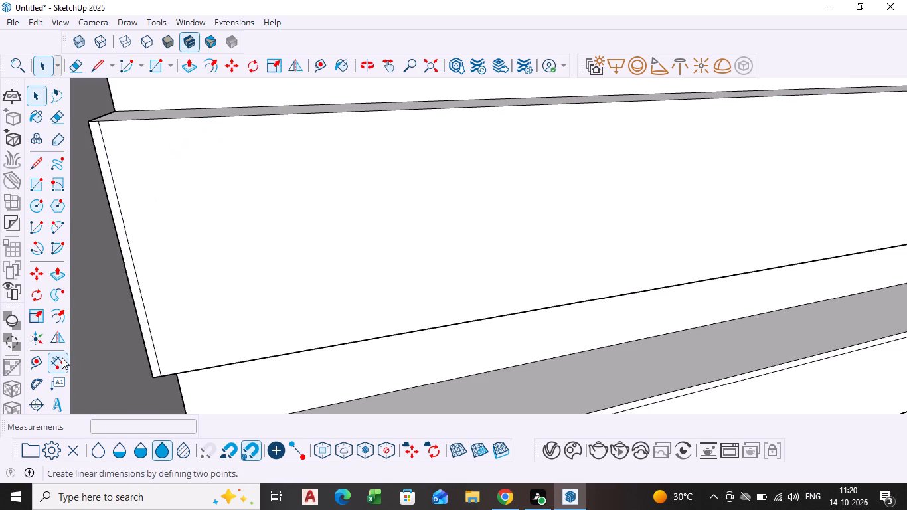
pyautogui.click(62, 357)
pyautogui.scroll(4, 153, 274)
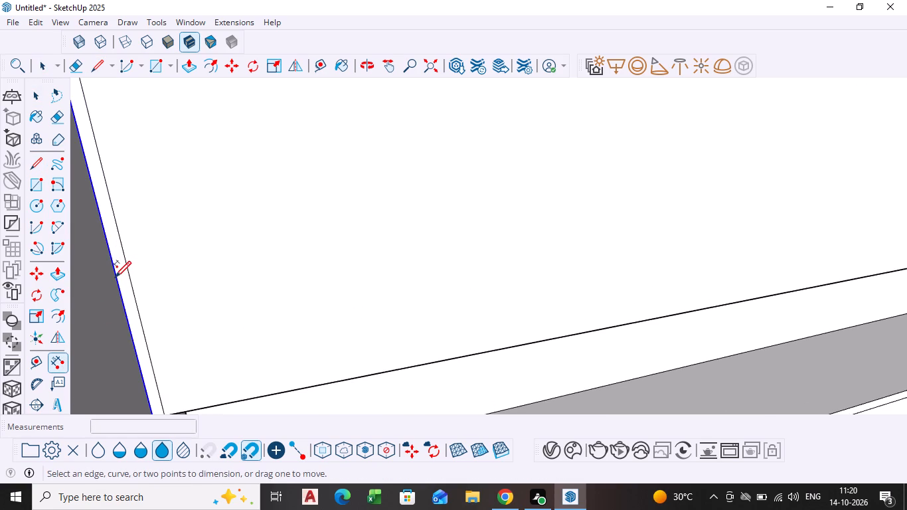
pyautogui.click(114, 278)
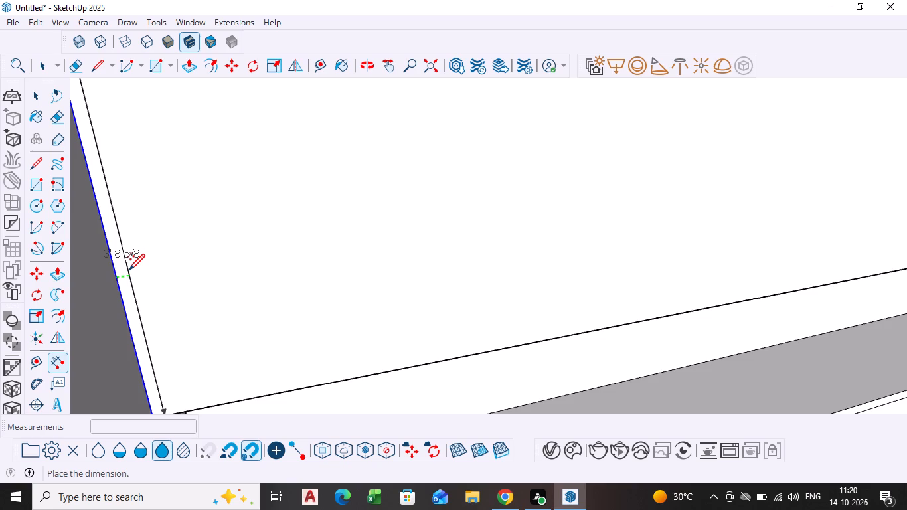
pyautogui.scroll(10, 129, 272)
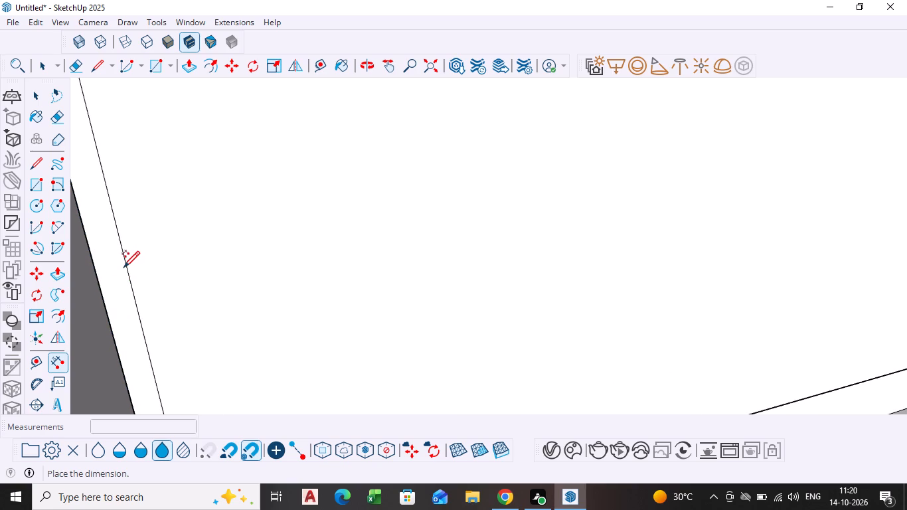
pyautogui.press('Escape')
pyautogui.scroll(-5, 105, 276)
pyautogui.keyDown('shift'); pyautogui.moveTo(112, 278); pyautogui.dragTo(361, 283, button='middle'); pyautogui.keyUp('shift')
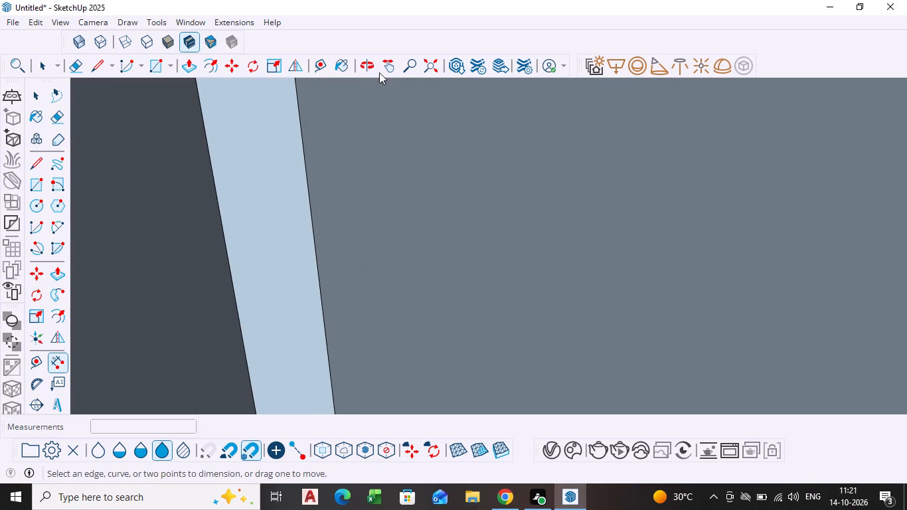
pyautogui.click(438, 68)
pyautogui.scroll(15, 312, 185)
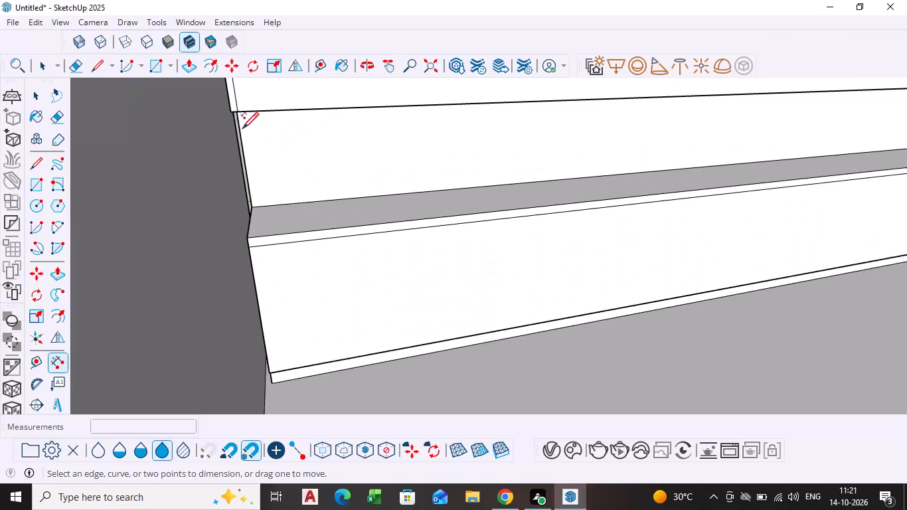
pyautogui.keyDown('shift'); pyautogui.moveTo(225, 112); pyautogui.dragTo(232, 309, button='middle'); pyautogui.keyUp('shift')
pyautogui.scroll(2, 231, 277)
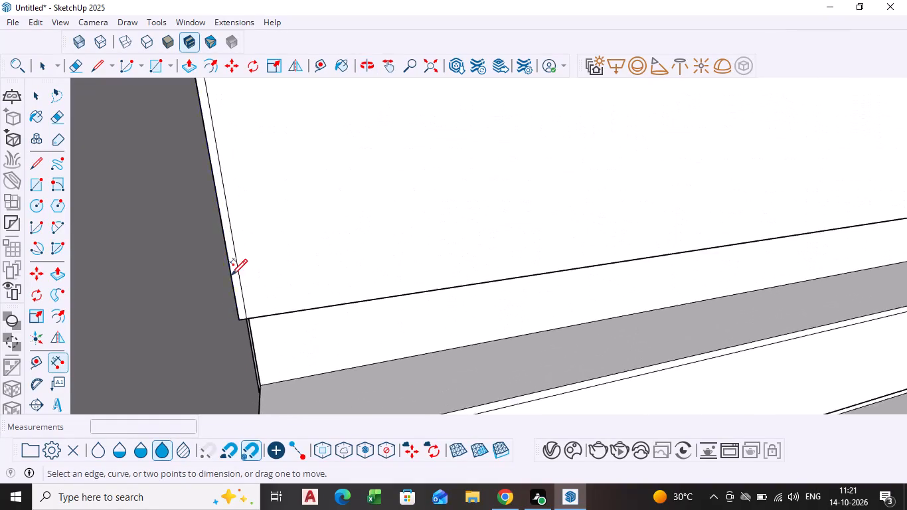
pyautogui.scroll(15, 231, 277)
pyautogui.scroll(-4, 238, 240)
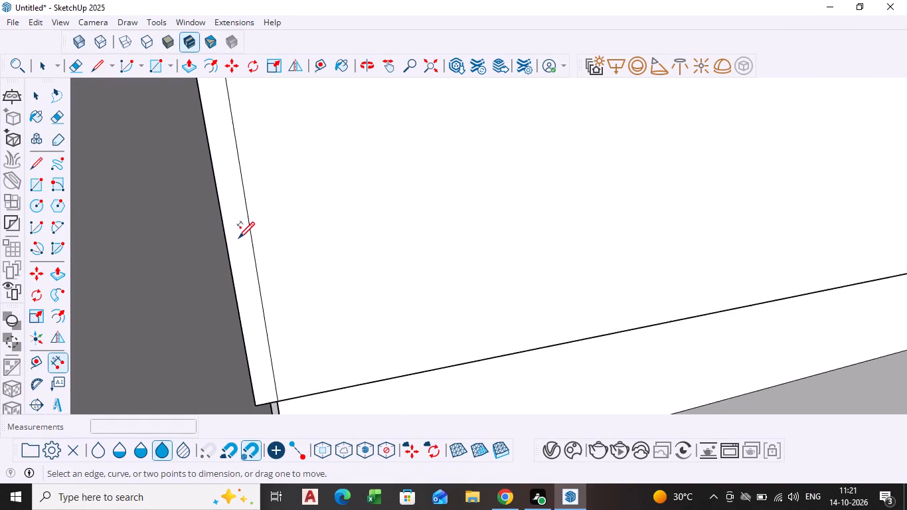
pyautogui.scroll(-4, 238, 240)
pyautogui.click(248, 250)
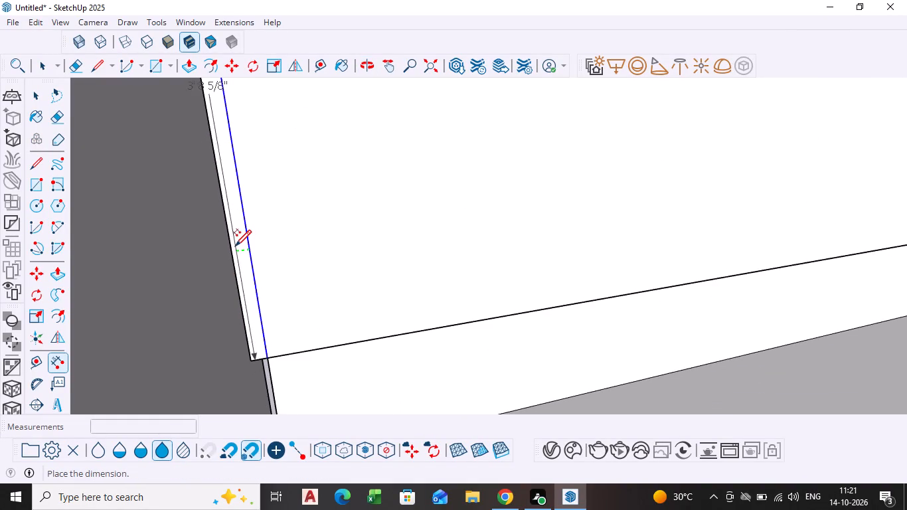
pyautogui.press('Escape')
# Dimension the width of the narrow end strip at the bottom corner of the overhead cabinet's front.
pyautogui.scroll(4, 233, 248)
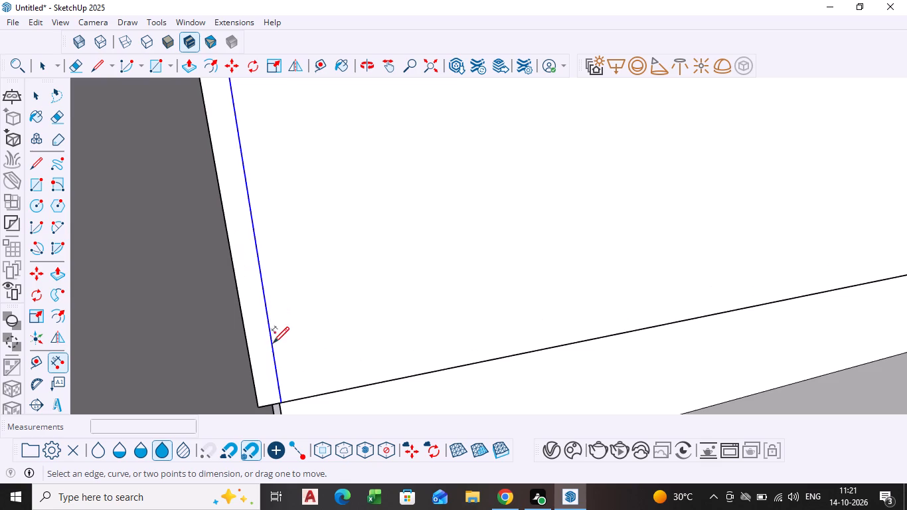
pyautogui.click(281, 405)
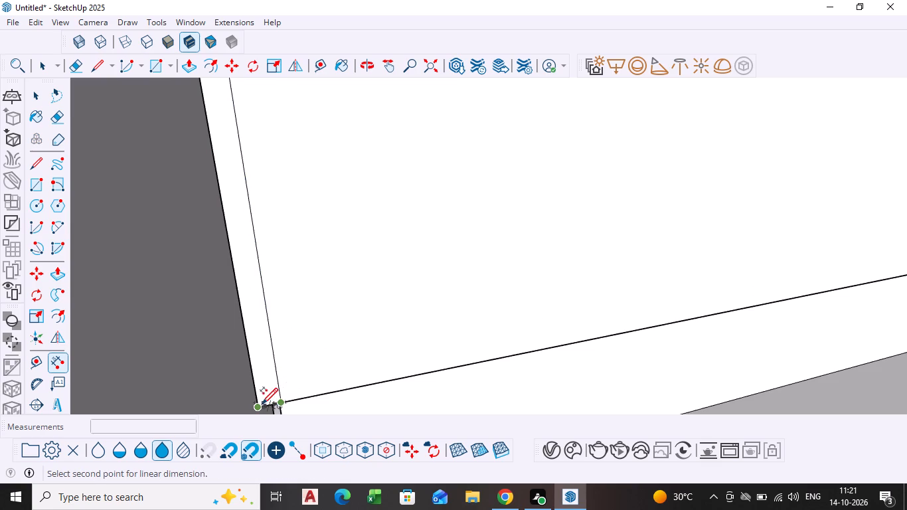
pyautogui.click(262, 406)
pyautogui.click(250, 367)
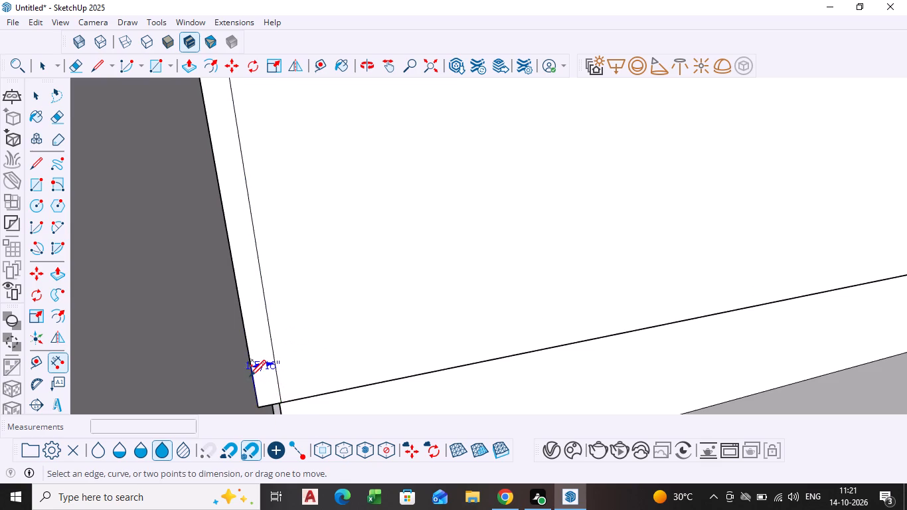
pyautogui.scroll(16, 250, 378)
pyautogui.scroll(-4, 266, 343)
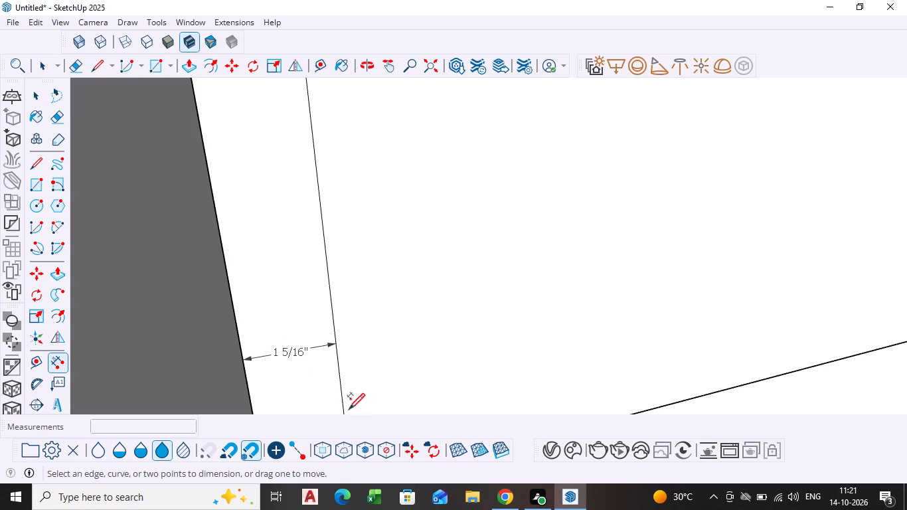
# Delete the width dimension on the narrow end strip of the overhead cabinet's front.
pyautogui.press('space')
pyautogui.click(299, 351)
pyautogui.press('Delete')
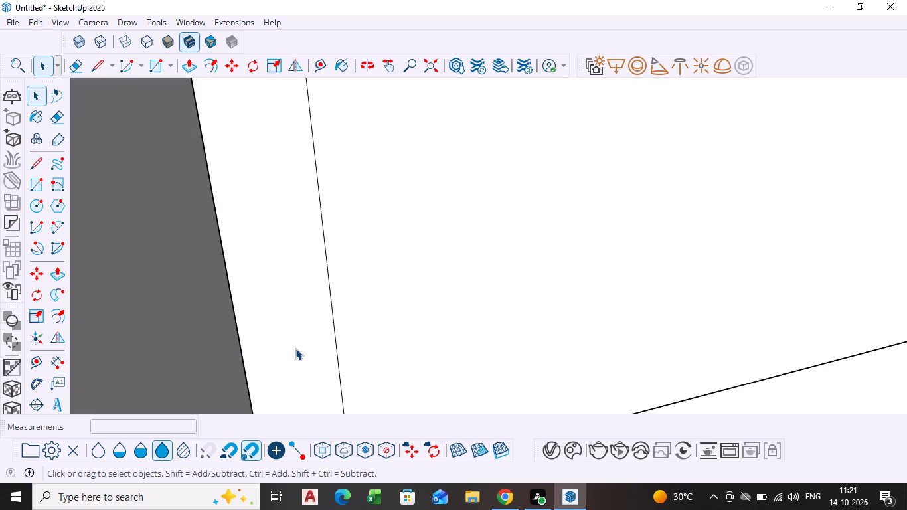
# Copy the top edge of the overhead cabinet's front 1" down along the front face.
pyautogui.scroll(-15, 258, 292)
pyautogui.keyDown('shift'); pyautogui.moveTo(326, 257); pyautogui.dragTo(242, 414, button='middle'); pyautogui.keyUp('shift')
pyautogui.keyDown('shift'); pyautogui.scroll(-8, 241, 402); pyautogui.keyUp('shift')
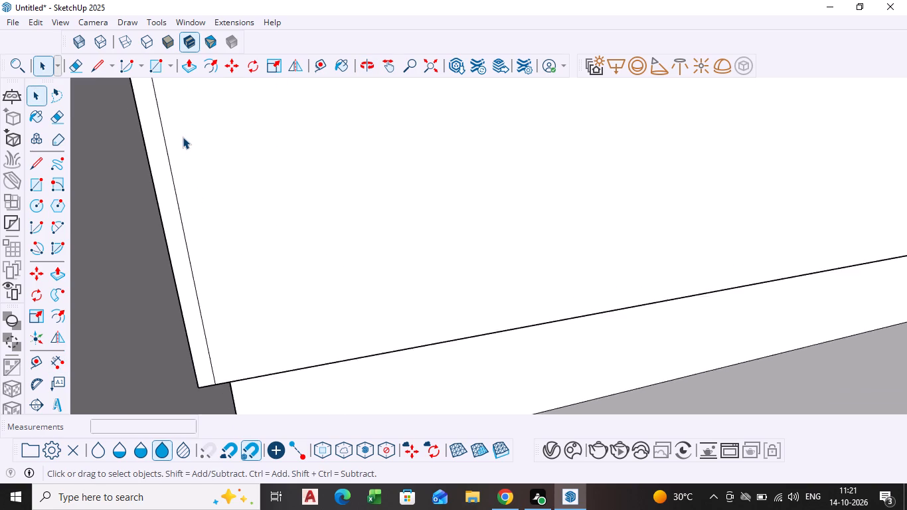
pyautogui.keyDown('shift'); pyautogui.scroll(-13, 183, 137); pyautogui.keyUp('shift')
pyautogui.keyDown('shift'); pyautogui.moveTo(206, 139); pyautogui.dragTo(151, 364, button='middle'); pyautogui.keyUp('shift')
pyautogui.scroll(5, 131, 227)
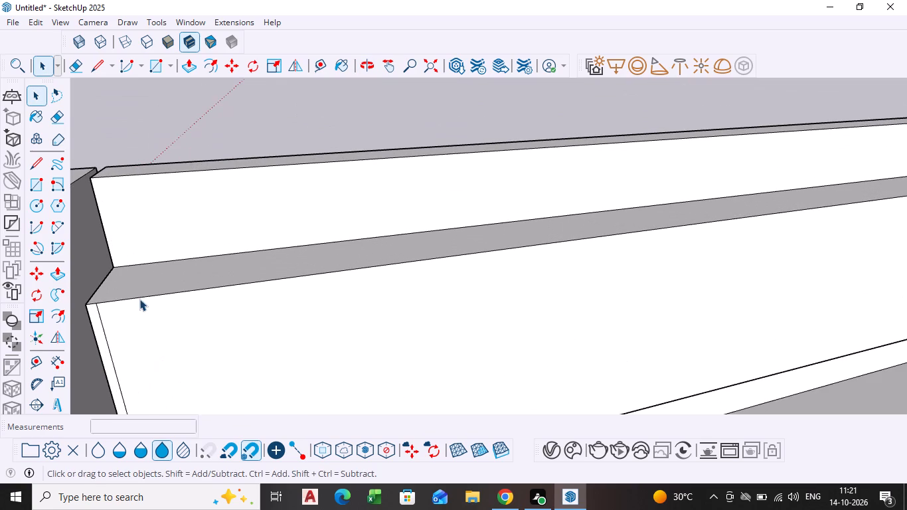
pyautogui.click(145, 296)
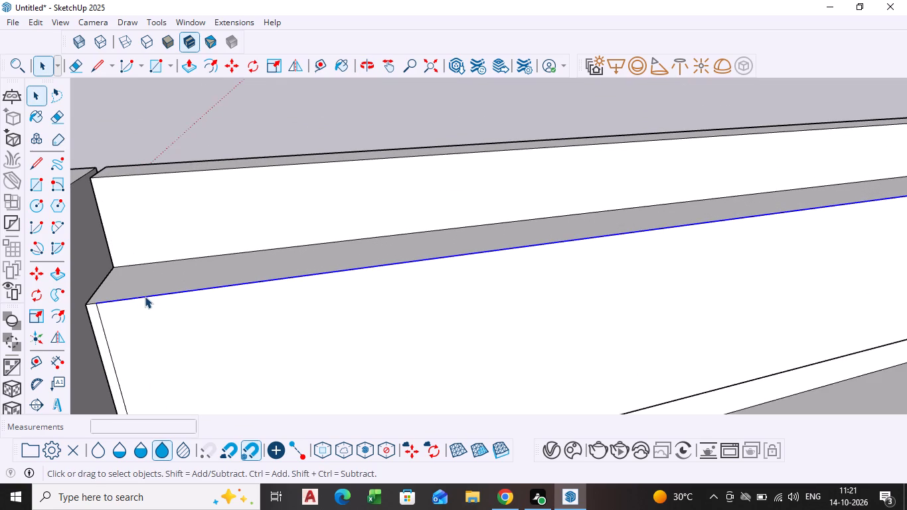
pyautogui.press('m')
pyautogui.click(95, 305)
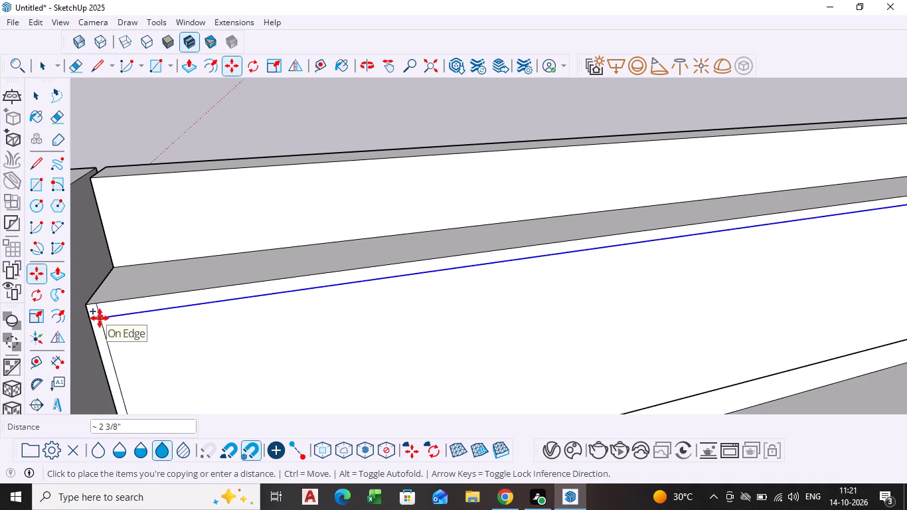
pyautogui.press('1')
pyautogui.press('Return')
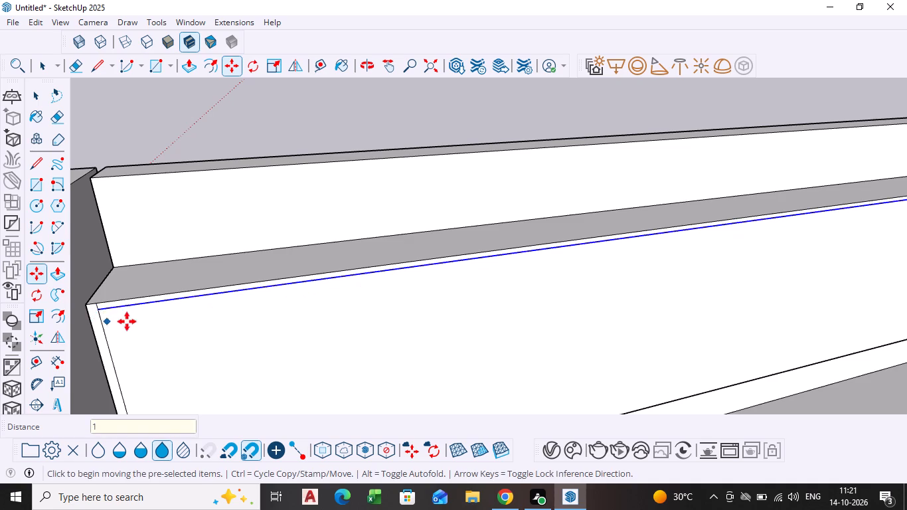
# Copy the bottom edge of the overhead cabinet's front 1" up along the front face.
pyautogui.scroll(-4, 146, 321)
pyautogui.scroll(-9, 264, 321)
pyautogui.keyDown('shift'); pyautogui.moveTo(328, 331); pyautogui.dragTo(283, 320, button='middle'); pyautogui.keyUp('shift')
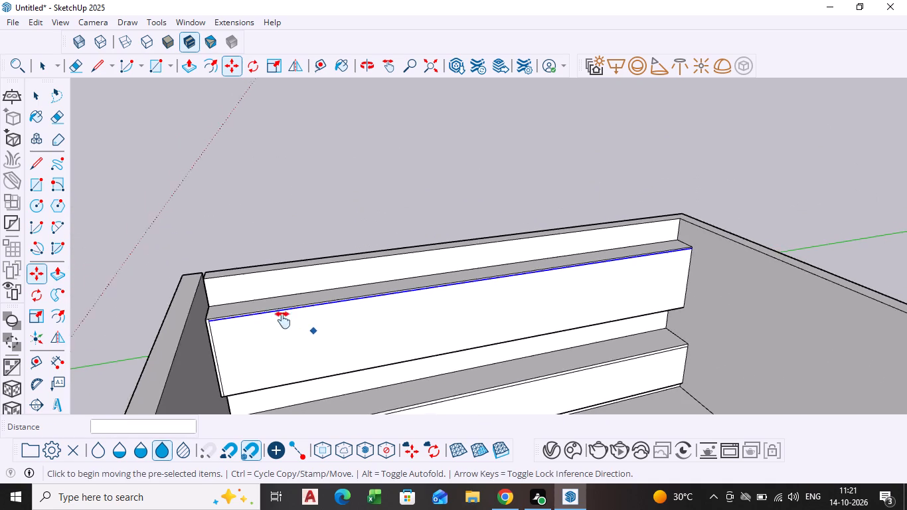
pyautogui.keyDown('shift'); pyautogui.moveTo(283, 320); pyautogui.dragTo(125, 256, button='middle'); pyautogui.keyUp('shift')
pyautogui.scroll(4, 496, 258)
pyautogui.press('space')
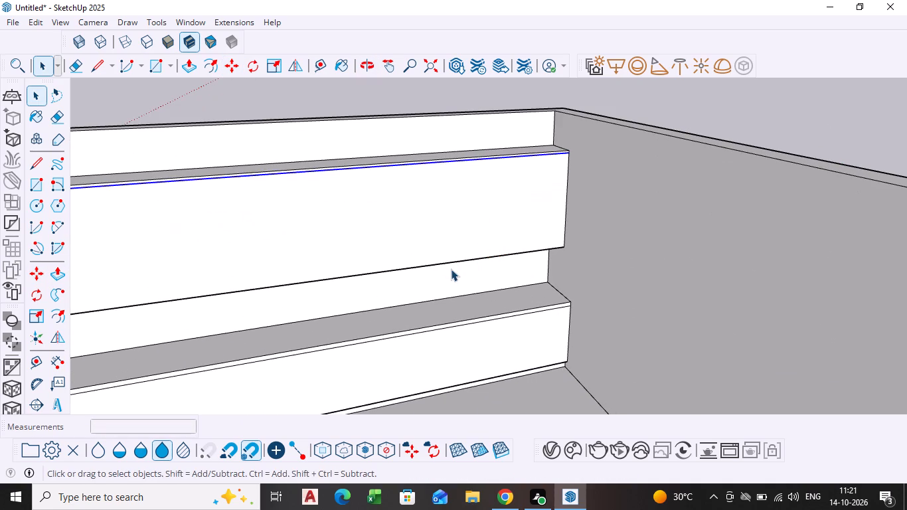
pyautogui.click(447, 262)
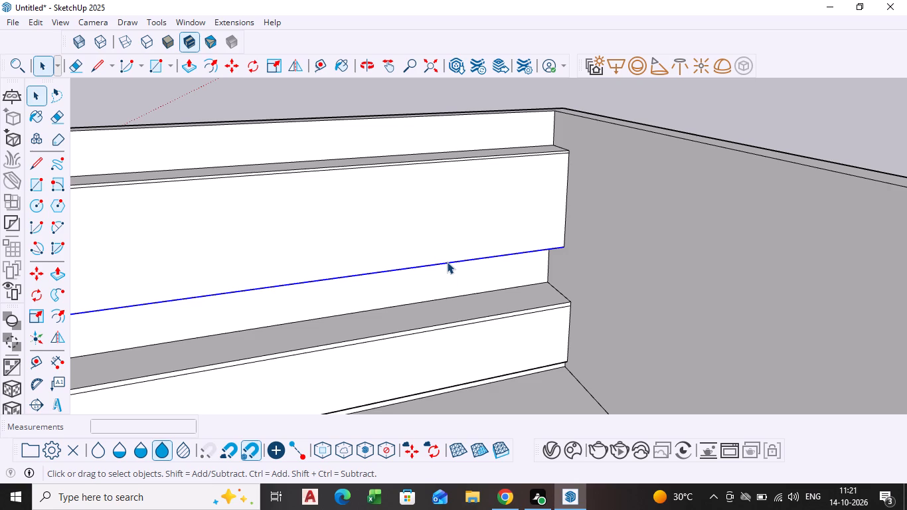
pyautogui.press('m')
pyautogui.click(447, 262)
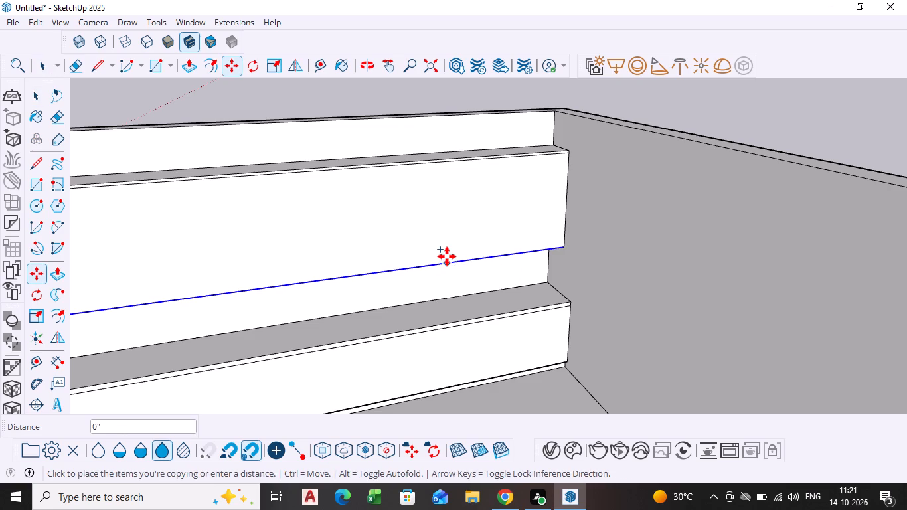
pyautogui.scroll(-5, 447, 252)
pyautogui.keyDown('shift'); pyautogui.moveTo(465, 251); pyautogui.dragTo(564, 250, button='middle'); pyautogui.keyUp('shift')
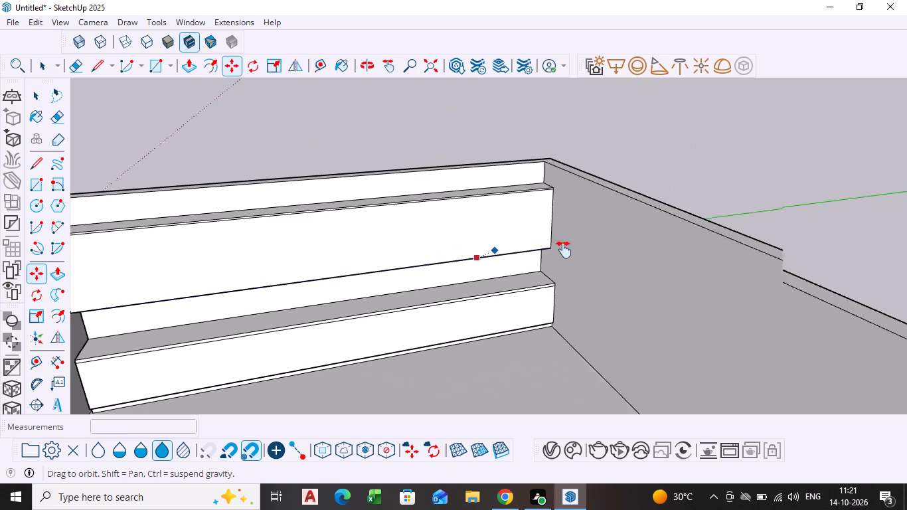
pyautogui.keyDown('shift'); pyautogui.moveTo(564, 250); pyautogui.dragTo(633, 242, button='middle'); pyautogui.keyUp('shift')
pyautogui.press('space')
pyautogui.scroll(10, 288, 294)
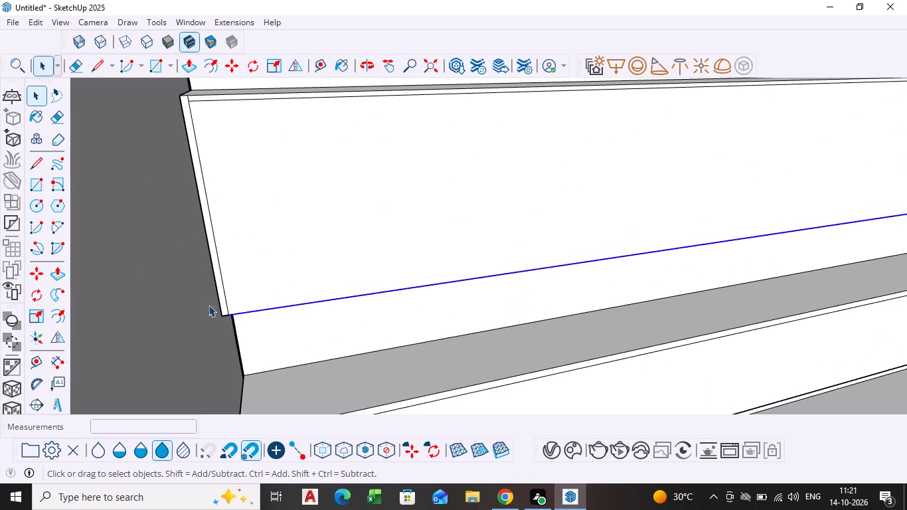
pyautogui.press('m')
pyautogui.scroll(9, 220, 324)
pyautogui.click(240, 305)
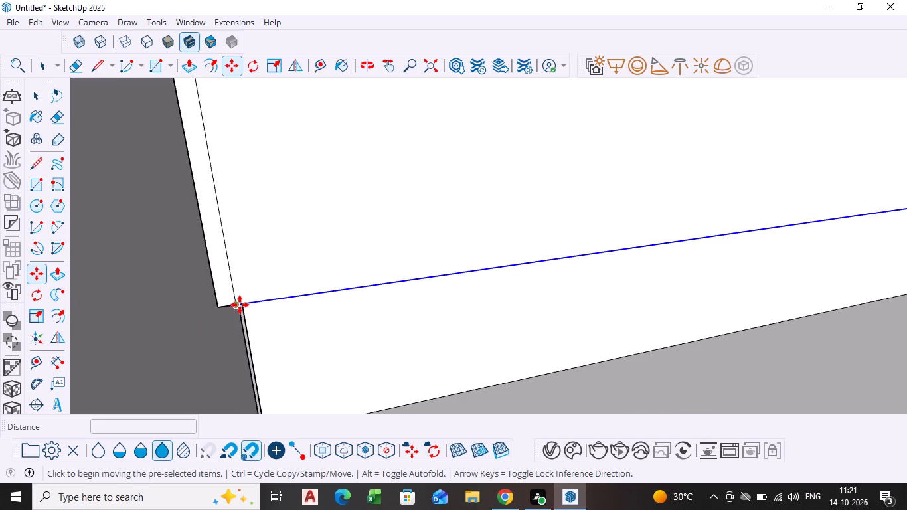
pyautogui.click(236, 293)
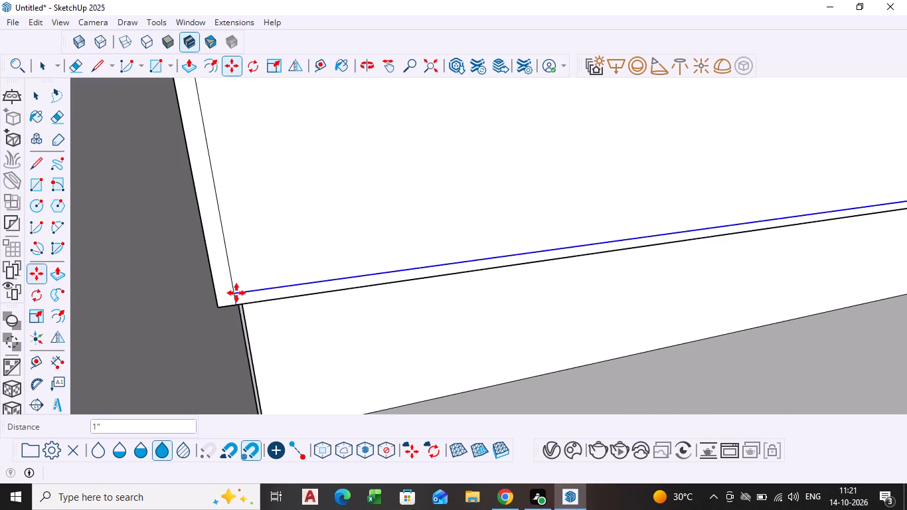
pyautogui.press('space')
pyautogui.press('space')
pyautogui.scroll(-10, 306, 302)
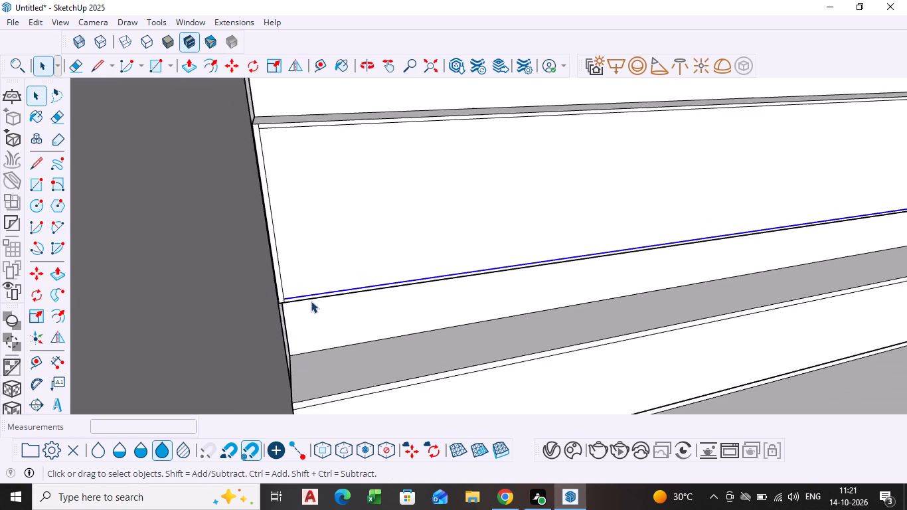
pyautogui.scroll(-12, 311, 301)
pyautogui.click(174, 163)
# Delete the short piece of the inner vertical edge between the cabinet front's bottom edge and its copied line.
pyautogui.scroll(10, 364, 251)
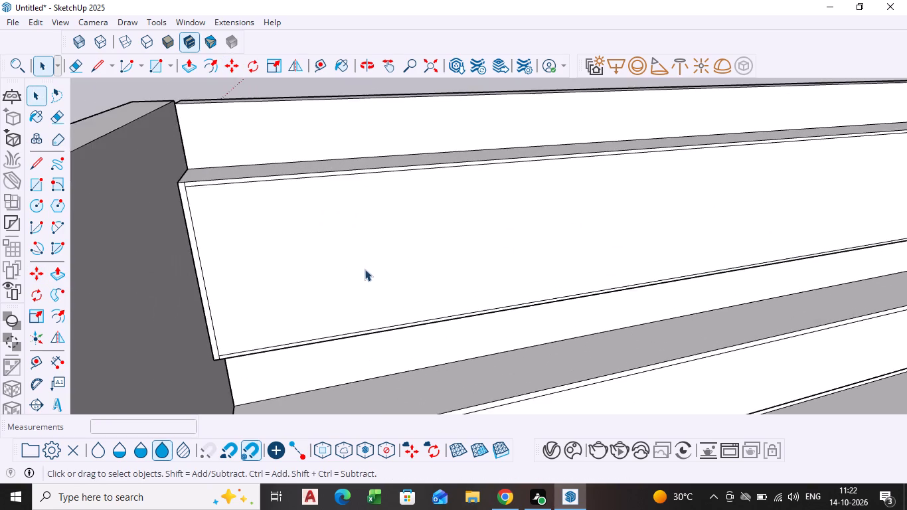
pyautogui.moveTo(351, 305); pyautogui.dragTo(337, 278, button='middle')
pyautogui.scroll(1, 348, 304)
pyautogui.scroll(9, 188, 335)
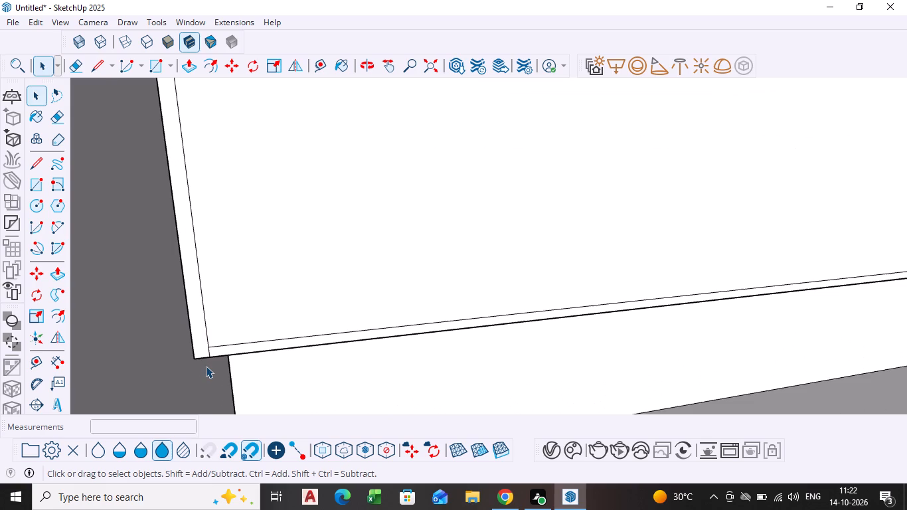
pyautogui.click(208, 355)
pyautogui.press('Delete')
# Delete the short piece of the inner vertical edge between the cabinet front's top edge and its copied line.
pyautogui.scroll(-10, 212, 311)
pyautogui.keyDown('shift'); pyautogui.moveTo(196, 270); pyautogui.dragTo(171, 388, button='middle'); pyautogui.keyUp('shift')
pyautogui.scroll(5, 163, 232)
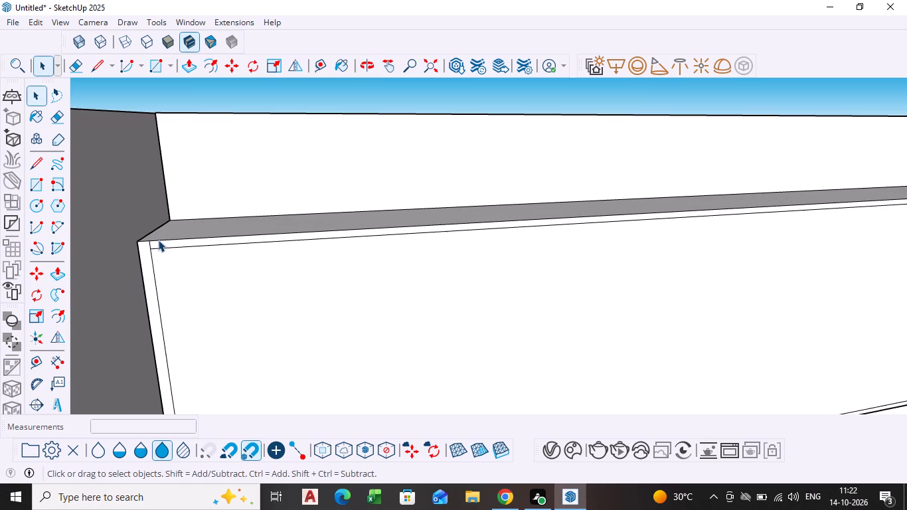
pyautogui.click(149, 242)
pyautogui.scroll(2, 147, 240)
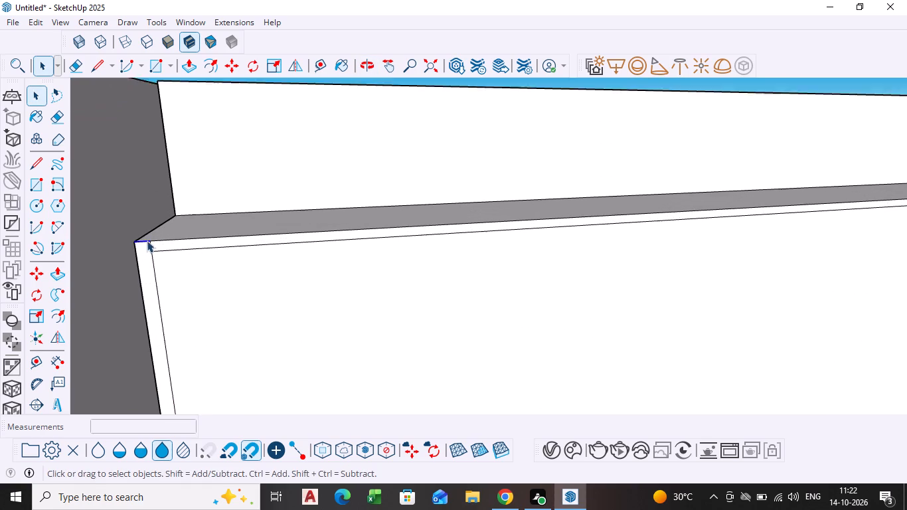
pyautogui.scroll(7, 147, 240)
pyautogui.click(152, 251)
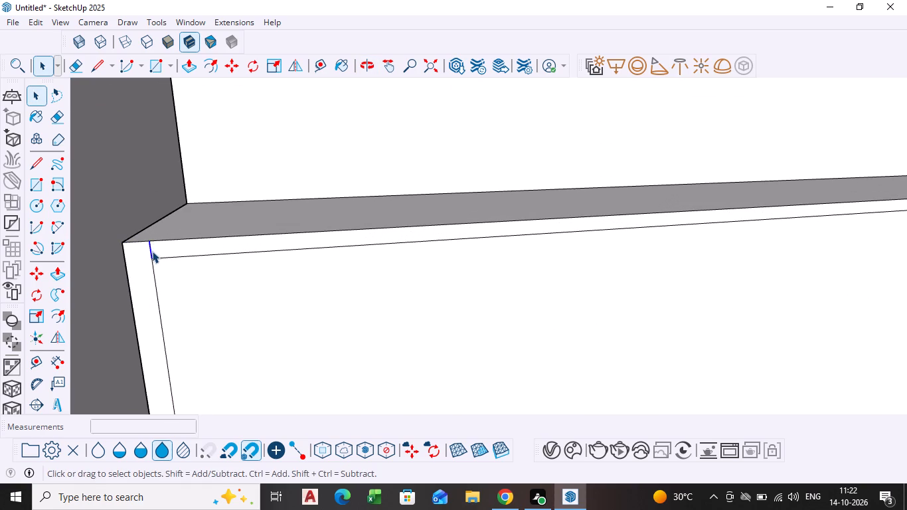
pyautogui.press('Delete')
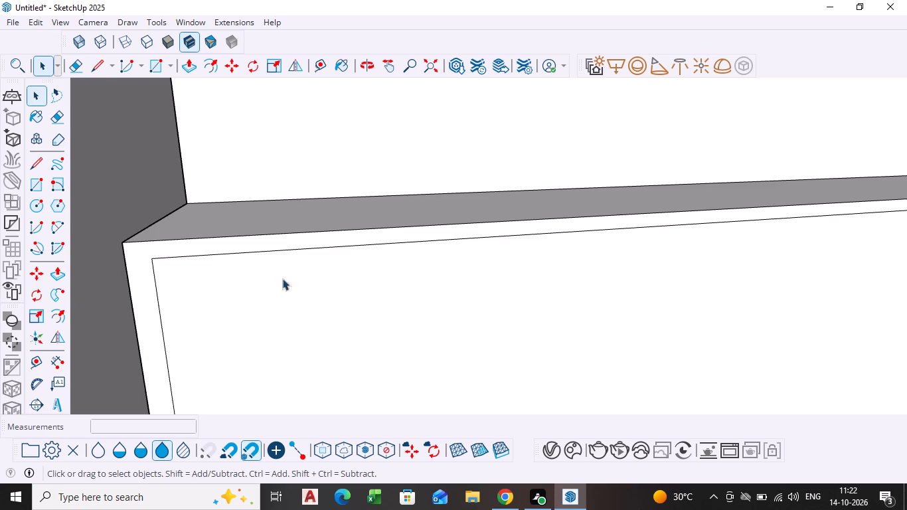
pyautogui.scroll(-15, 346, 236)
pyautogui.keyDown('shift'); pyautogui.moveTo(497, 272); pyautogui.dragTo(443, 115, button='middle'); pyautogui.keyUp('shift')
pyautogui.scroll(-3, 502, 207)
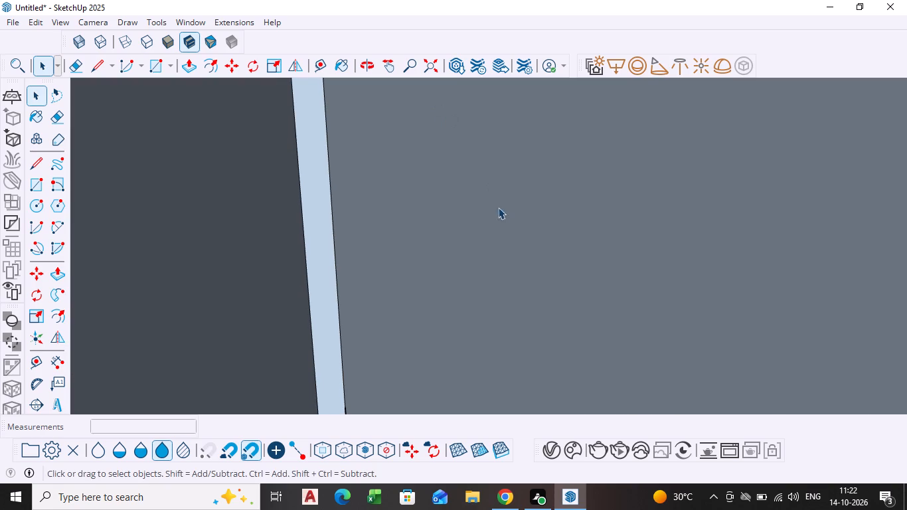
# Copy the outer and inner vertical edges at the overhead cabinet front's left-wall end to the front's opposite end.
pyautogui.click(438, 61)
pyautogui.scroll(8, 401, 202)
pyautogui.moveTo(400, 201); pyautogui.dragTo(425, 178, button='middle')
pyautogui.scroll(-4, 412, 172)
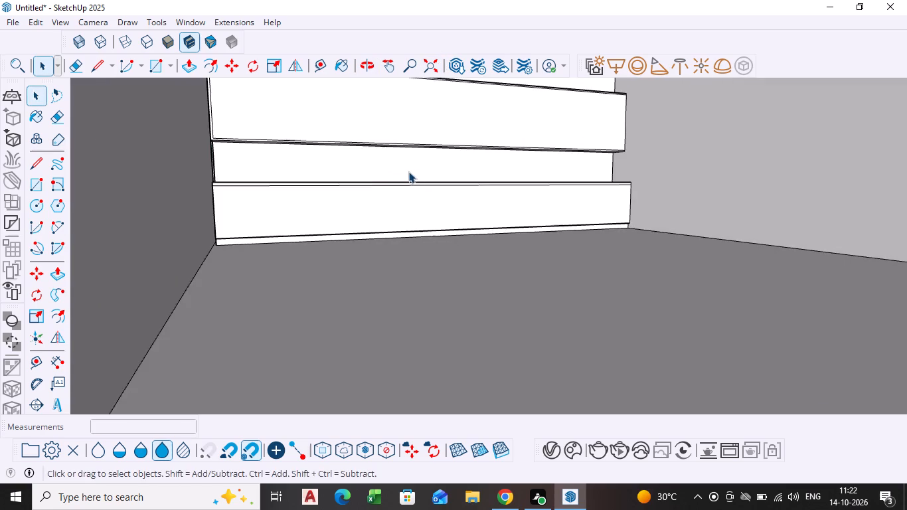
pyautogui.scroll(-2, 381, 167)
pyautogui.keyDown('shift'); pyautogui.moveTo(378, 167); pyautogui.dragTo(371, 229, button='middle'); pyautogui.keyUp('shift')
pyautogui.moveTo(483, 200); pyautogui.dragTo(465, 203, button='middle')
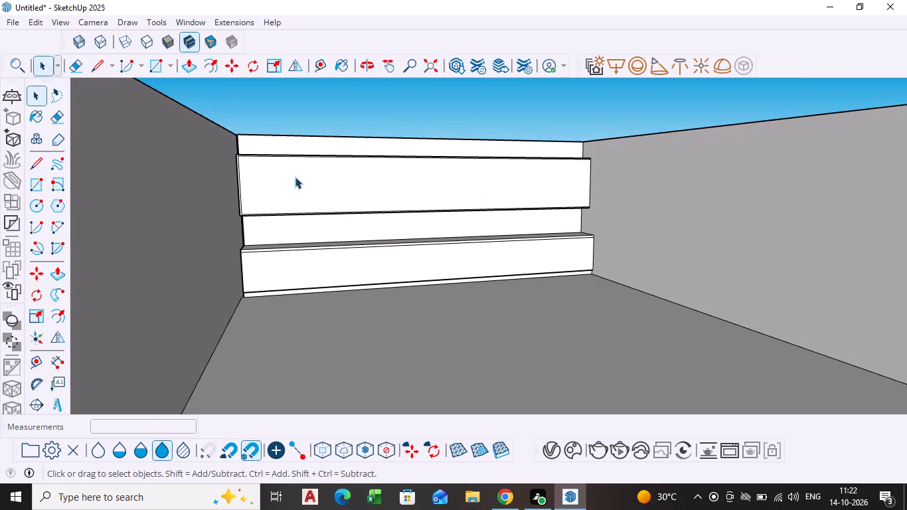
pyautogui.scroll(1, 728, 175)
pyautogui.scroll(9, 184, 188)
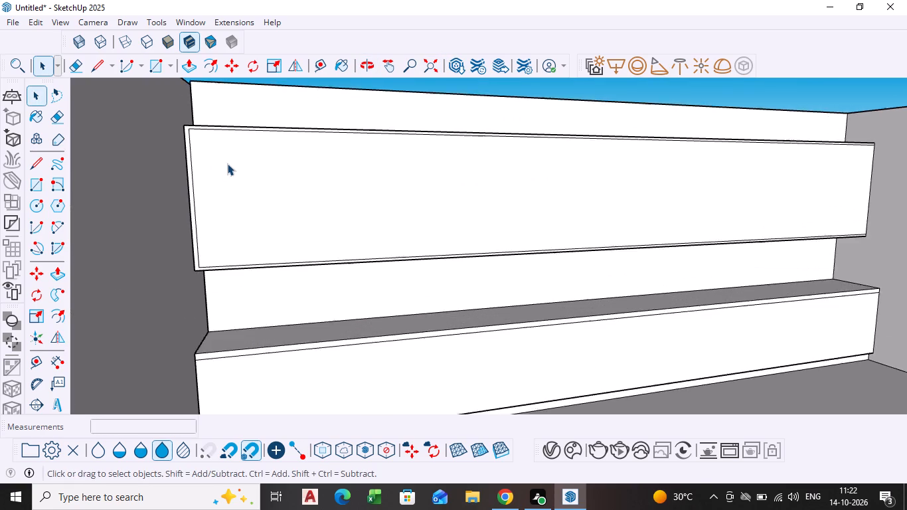
pyautogui.scroll(5, 197, 213)
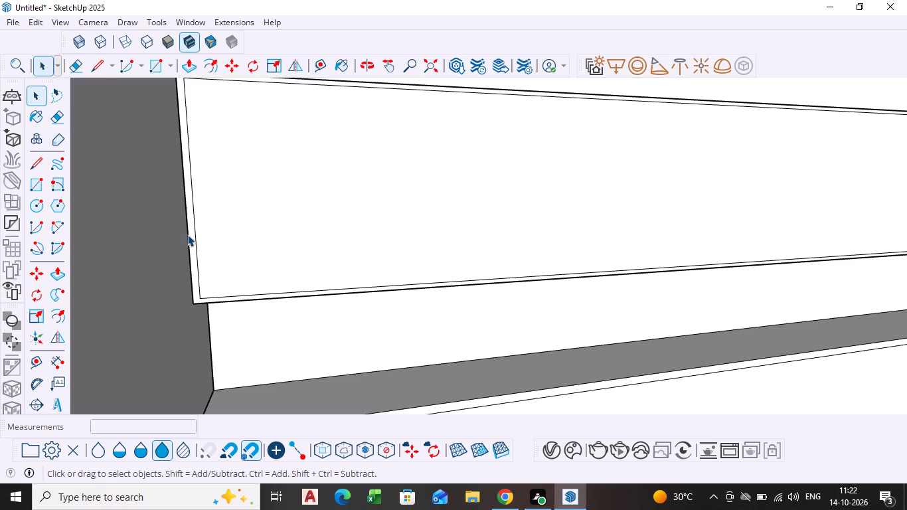
pyautogui.keyDown('shift'); pyautogui.click(187, 234); pyautogui.keyUp('shift')
pyautogui.keyDown('shift'); pyautogui.click(194, 235); pyautogui.keyUp('shift')
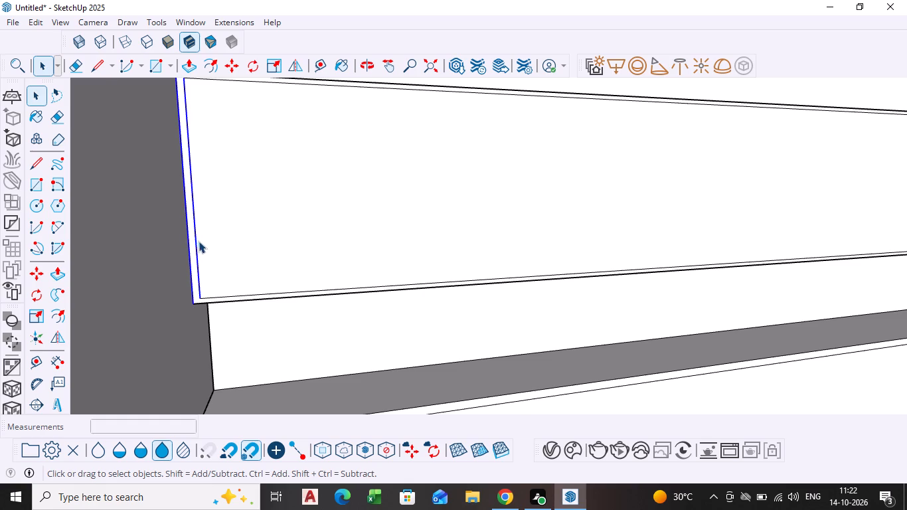
pyautogui.press('m')
pyautogui.click(200, 296)
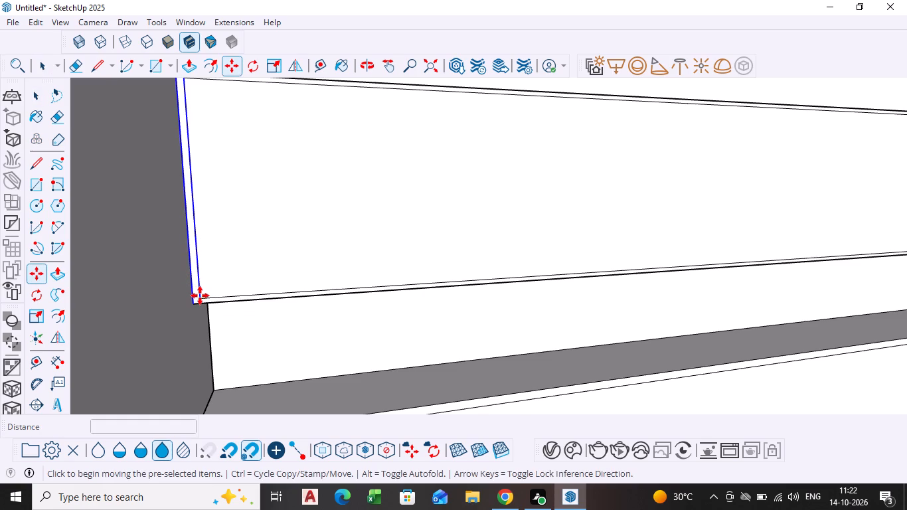
pyautogui.scroll(-11, 489, 293)
pyautogui.keyDown('shift'); pyautogui.moveTo(689, 284); pyautogui.dragTo(562, 311, button='middle'); pyautogui.keyUp('shift')
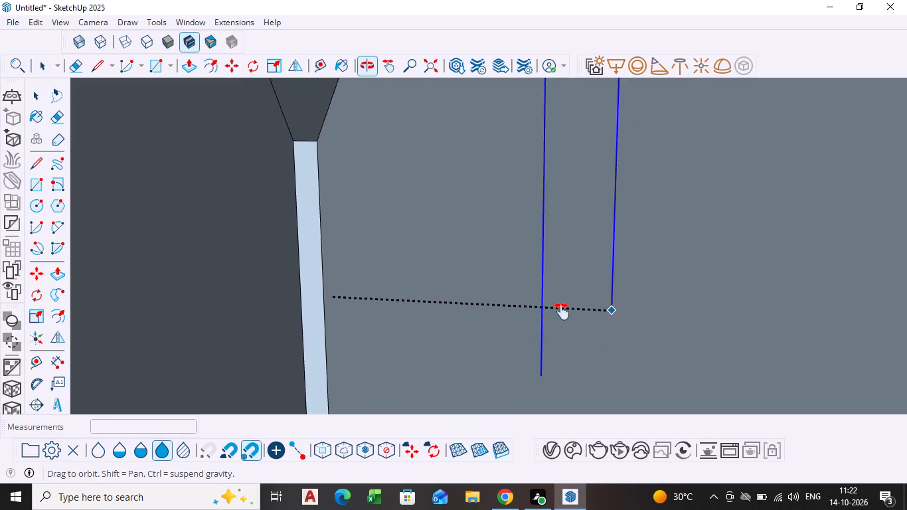
pyautogui.keyDown('shift'); pyautogui.moveTo(562, 311); pyautogui.dragTo(544, 311, button='middle'); pyautogui.keyUp('shift')
pyautogui.scroll(-5, 470, 268)
pyautogui.click(436, 66)
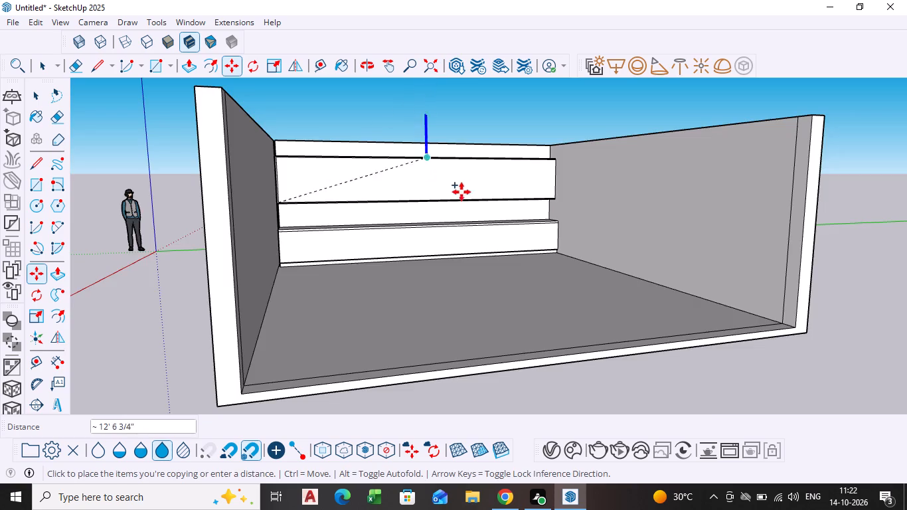
pyautogui.scroll(20, 543, 205)
pyautogui.scroll(5, 543, 205)
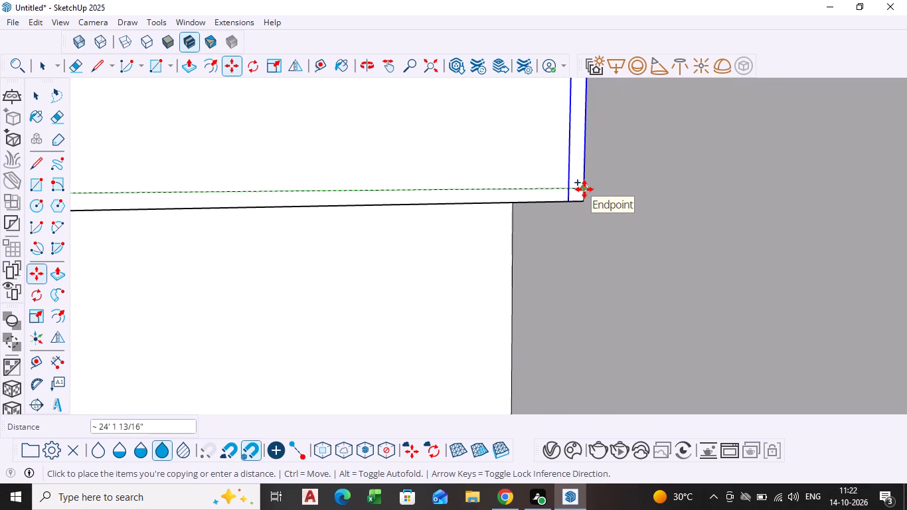
pyautogui.click(584, 189)
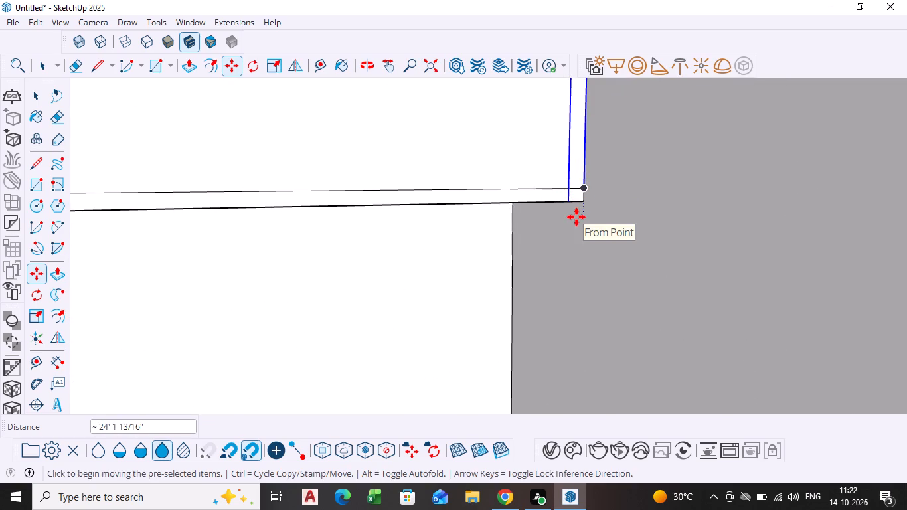
# Divide the copy distance by 9 to array evenly spaced vertical edge pairs across the overhead cabinet's front.
pyautogui.press('/')
pyautogui.press('9')
pyautogui.press('Return')
pyautogui.scroll(-11, 552, 222)
pyautogui.scroll(-1, 356, 218)
pyautogui.moveTo(355, 217); pyautogui.dragTo(372, 177, button='middle')
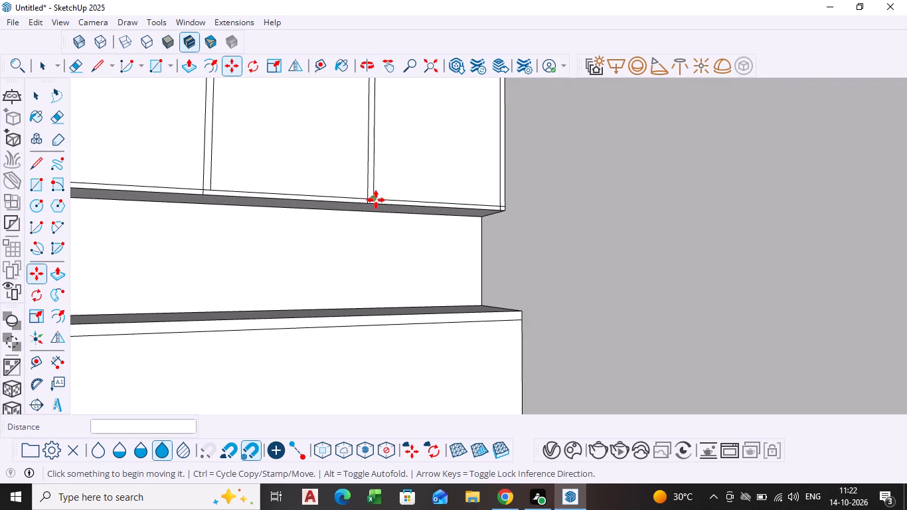
pyautogui.press('space')
# Delete the short crossing segments at the bottom of the first two dividers from the left wall, joining them to the bottom border.
pyautogui.scroll(5, 358, 207)
pyautogui.scroll(-18, 343, 201)
pyautogui.keyDown('shift'); pyautogui.moveTo(284, 193); pyautogui.dragTo(503, 236, button='middle'); pyautogui.keyUp('shift')
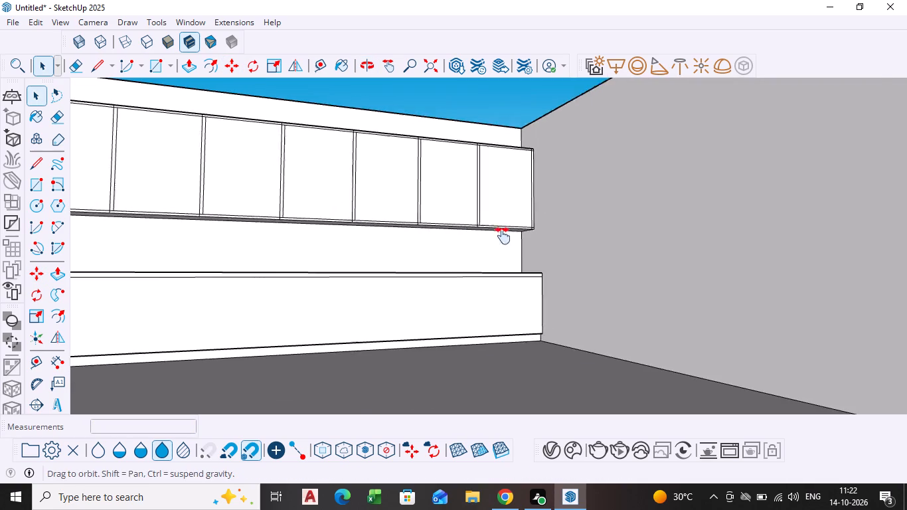
pyautogui.keyDown('shift'); pyautogui.moveTo(503, 236); pyautogui.dragTo(738, 240, button='middle'); pyautogui.keyUp('shift')
pyautogui.scroll(15, 292, 227)
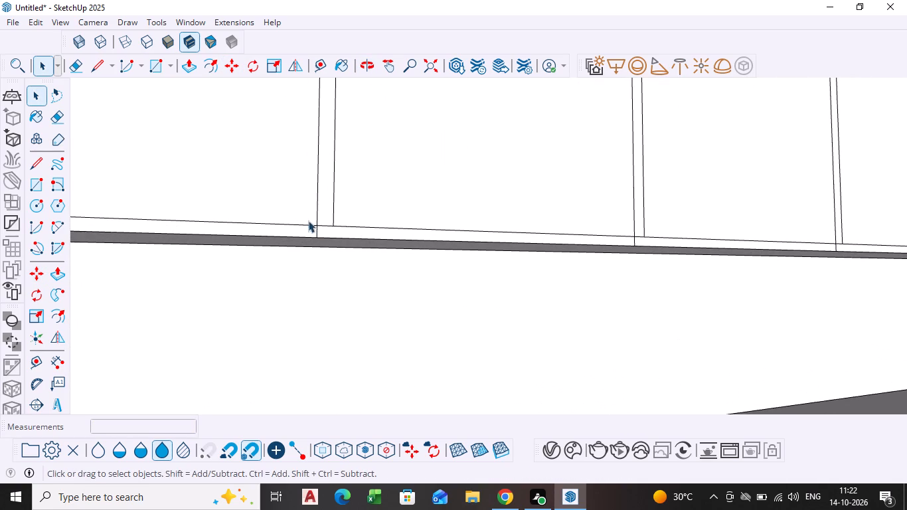
pyautogui.click(315, 230)
pyautogui.press('Delete')
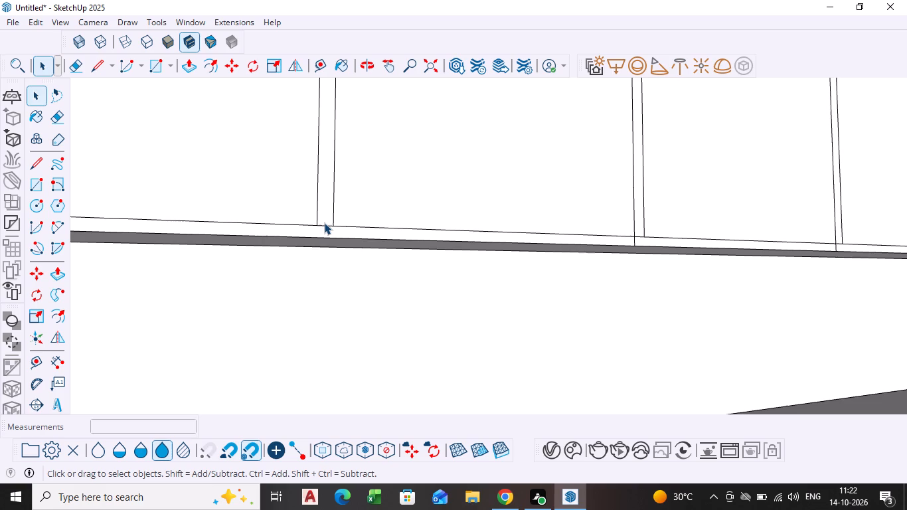
pyautogui.click(323, 225)
pyautogui.press('Delete')
pyautogui.scroll(2, 646, 238)
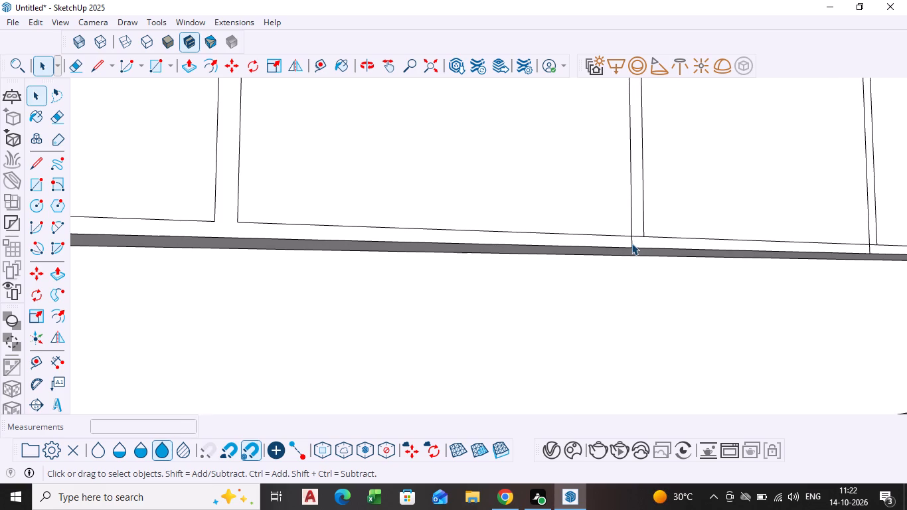
pyautogui.click(631, 243)
pyautogui.press('Delete')
pyautogui.click(635, 236)
pyautogui.press('Delete')
# Delete the short crossing segments where the third and fourth dividers from the left wall meet the bottom border.
pyautogui.scroll(-12, 637, 236)
pyautogui.keyDown('shift'); pyautogui.middleClick(697, 250); pyautogui.keyUp('shift')
pyautogui.keyDown('shift'); pyautogui.scroll(-1, 695, 251); pyautogui.keyUp('shift')
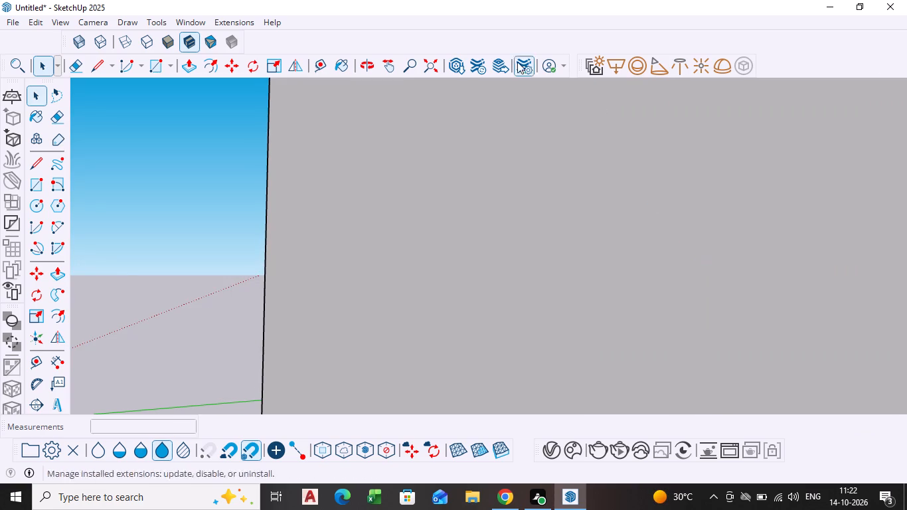
pyautogui.click(435, 63)
pyautogui.scroll(5, 491, 244)
pyautogui.scroll(5, 297, 258)
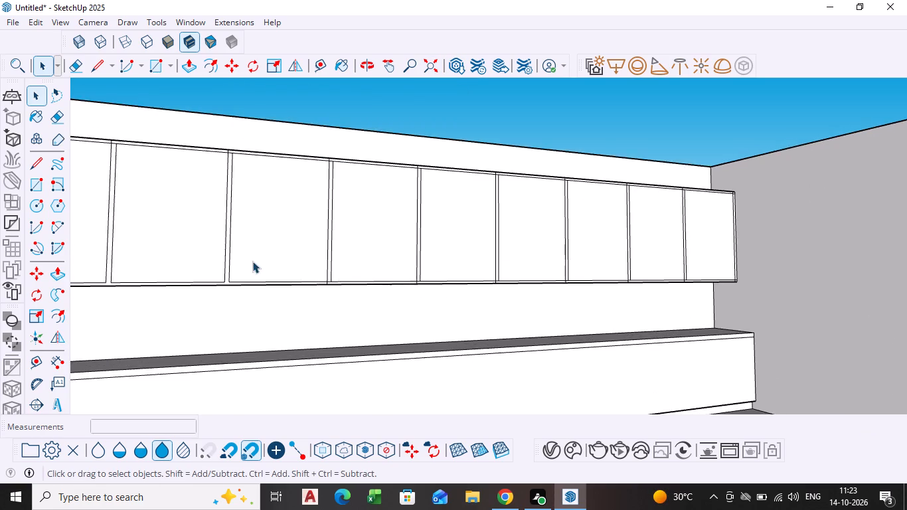
pyautogui.scroll(13, 282, 279)
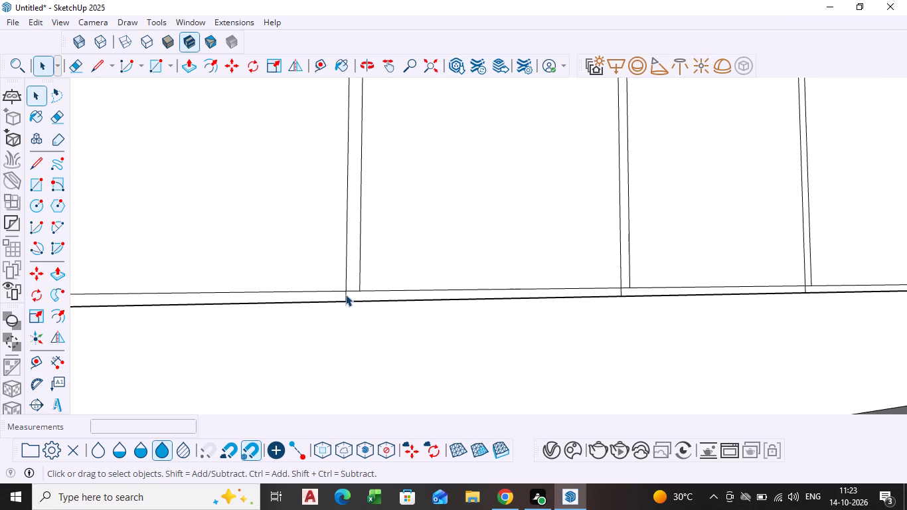
pyautogui.click(345, 294)
pyautogui.press('Delete')
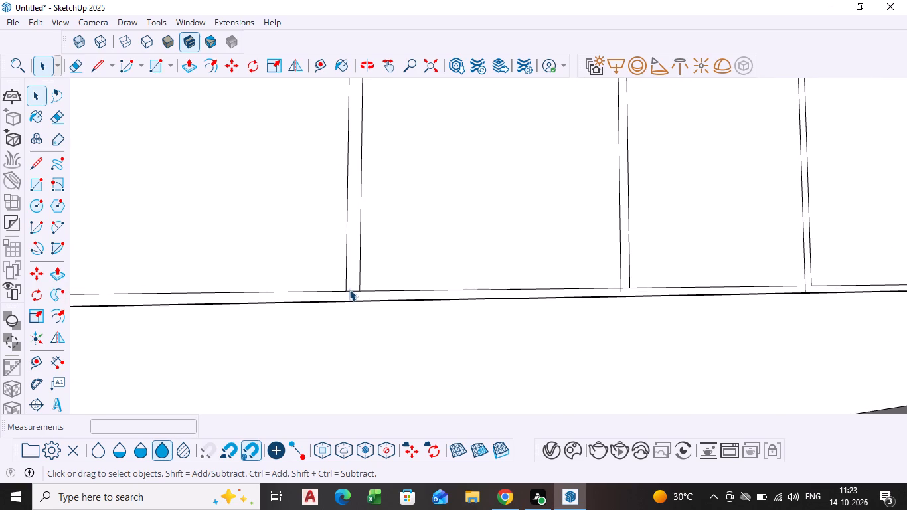
pyautogui.click(349, 292)
pyautogui.press('Delete')
pyautogui.click(620, 292)
pyautogui.press('Delete')
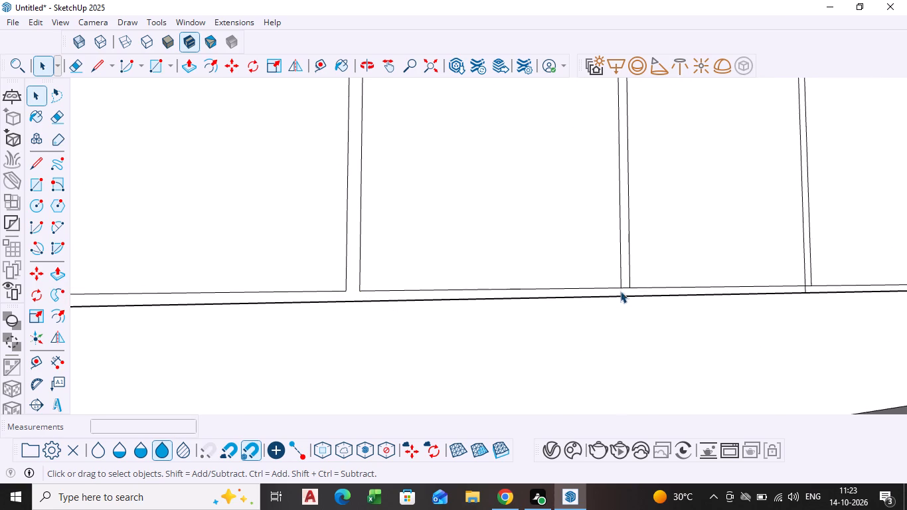
pyautogui.scroll(6, 622, 288)
pyautogui.click(629, 287)
pyautogui.press('Delete')
# Delete the short crossing segments where the fifth and sixth dividers from the left wall meet the bottom border.
pyautogui.scroll(-5, 631, 301)
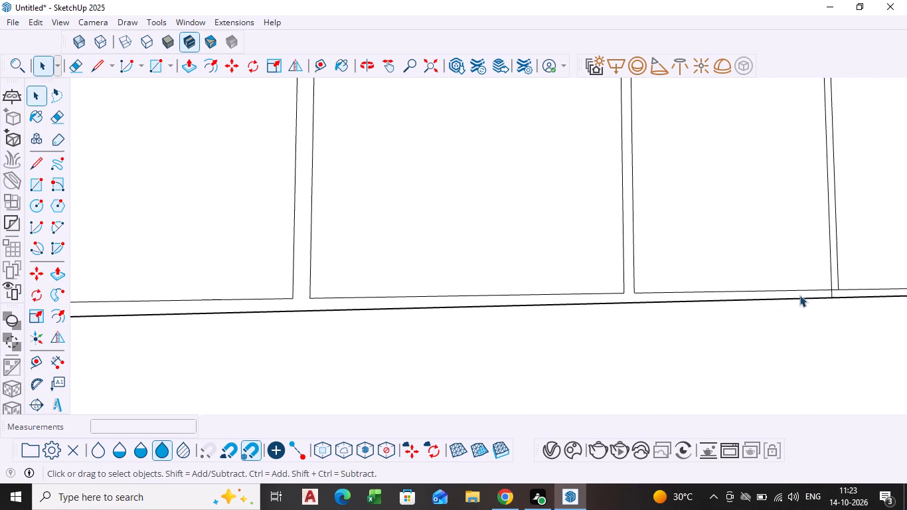
pyautogui.scroll(14, 843, 284)
pyautogui.click(830, 299)
pyautogui.press('Delete')
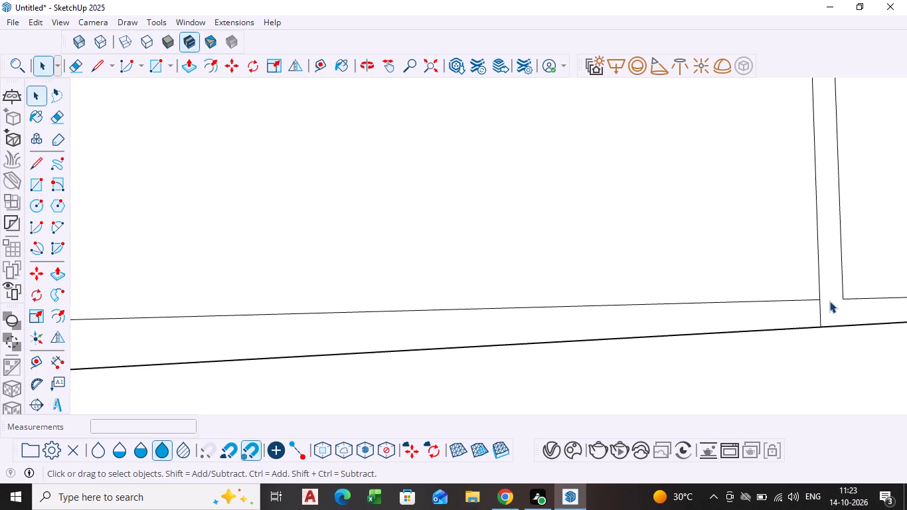
pyautogui.click(819, 312)
pyautogui.press('Delete')
pyautogui.scroll(-7, 819, 312)
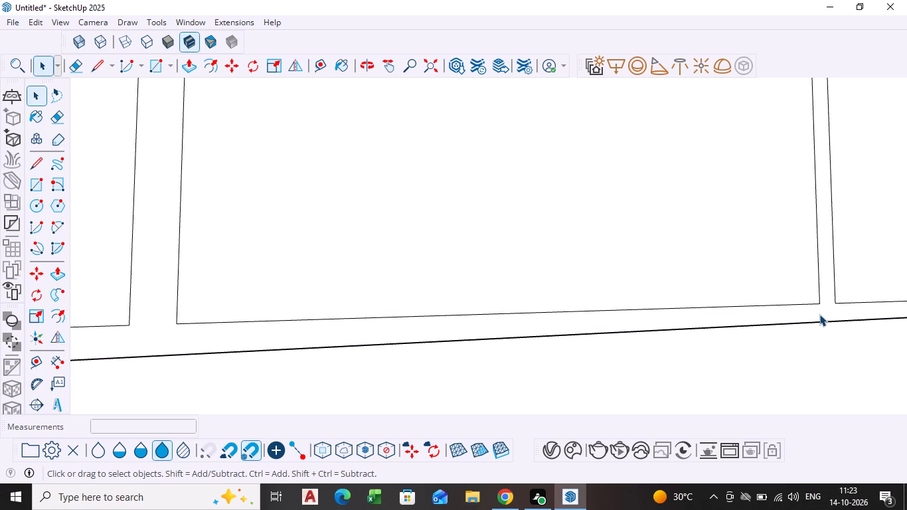
pyautogui.scroll(-3, 819, 314)
pyautogui.keyDown('shift'); pyautogui.moveTo(817, 315); pyautogui.dragTo(309, 312, button='middle'); pyautogui.keyUp('shift')
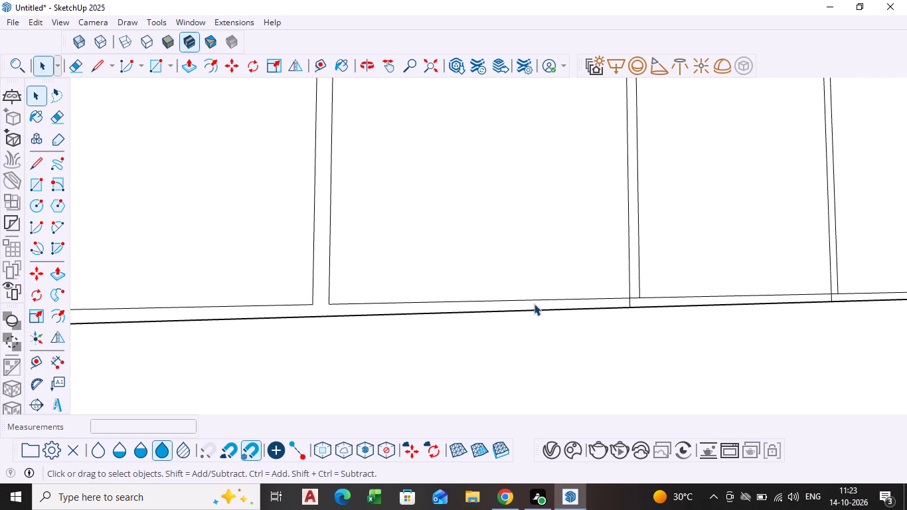
pyautogui.scroll(9, 618, 301)
pyautogui.click(642, 298)
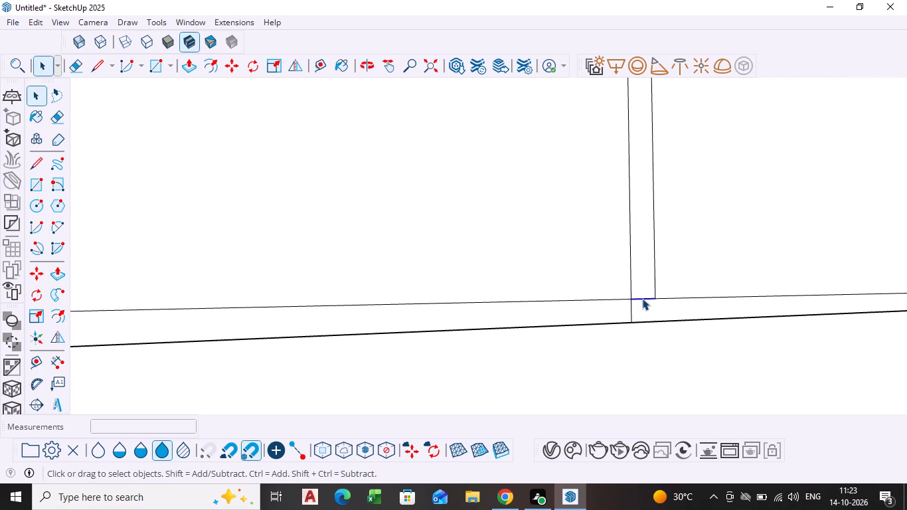
pyautogui.press('Delete')
pyautogui.click(630, 311)
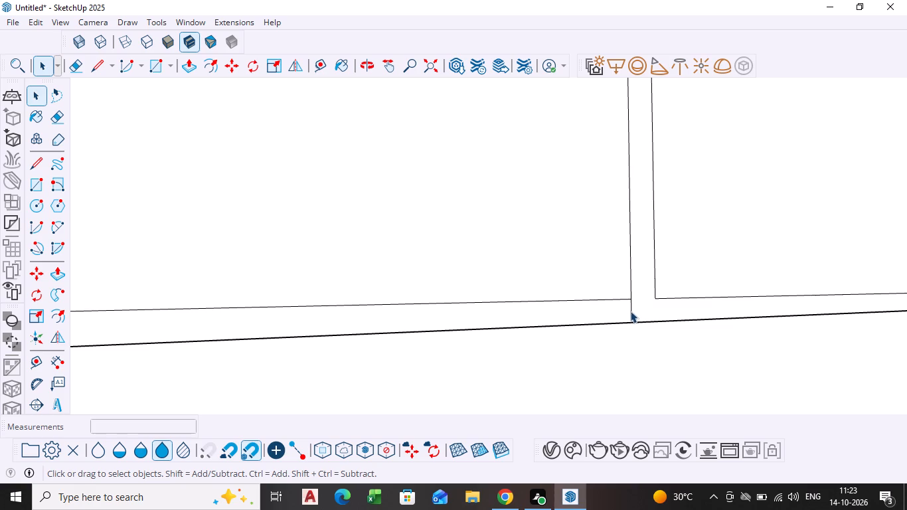
pyautogui.press('Delete')
# Delete the short crossing segments where the seventh and eighth dividers from the left wall meet the bottom border.
pyautogui.scroll(-11, 655, 316)
pyautogui.keyDown('shift'); pyautogui.moveTo(821, 312); pyautogui.dragTo(609, 311, button='middle'); pyautogui.keyUp('shift')
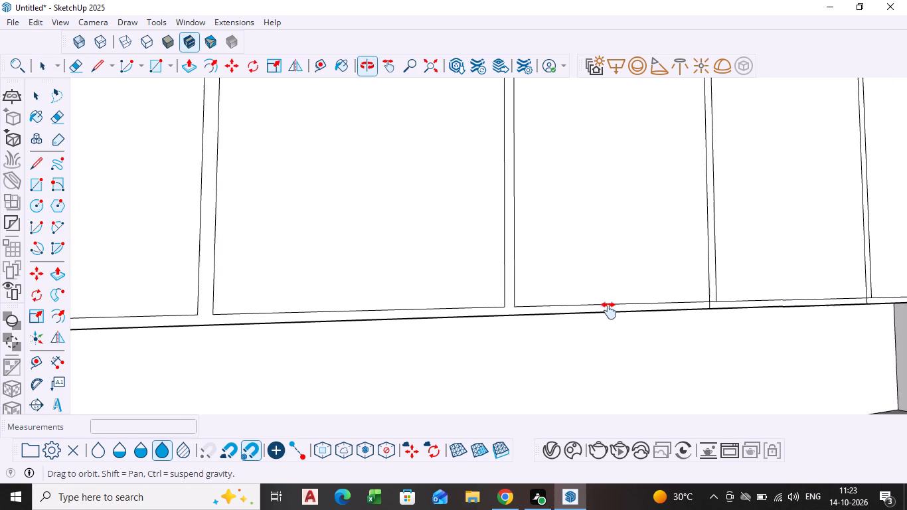
pyautogui.keyDown('shift'); pyautogui.moveTo(609, 311); pyautogui.dragTo(359, 269, button='middle'); pyautogui.keyUp('shift')
pyautogui.scroll(9, 474, 257)
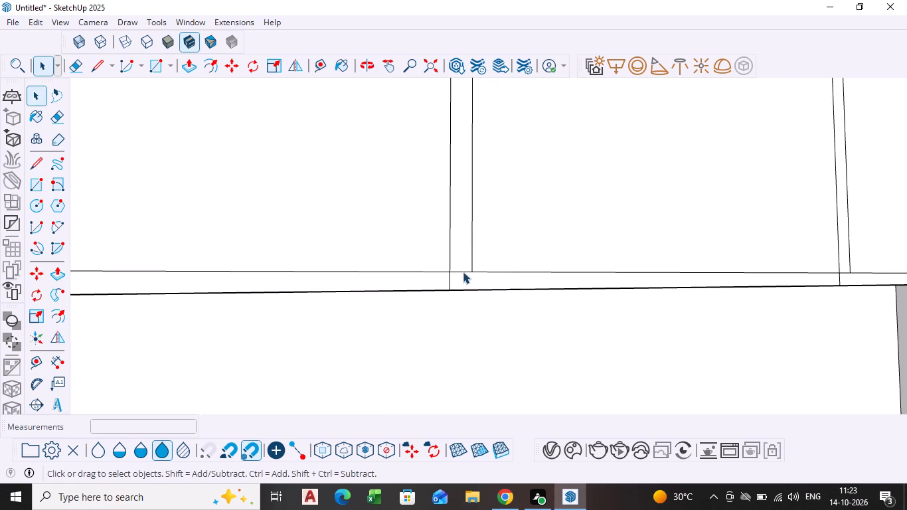
pyautogui.click(463, 272)
pyautogui.press('Delete')
pyautogui.click(447, 278)
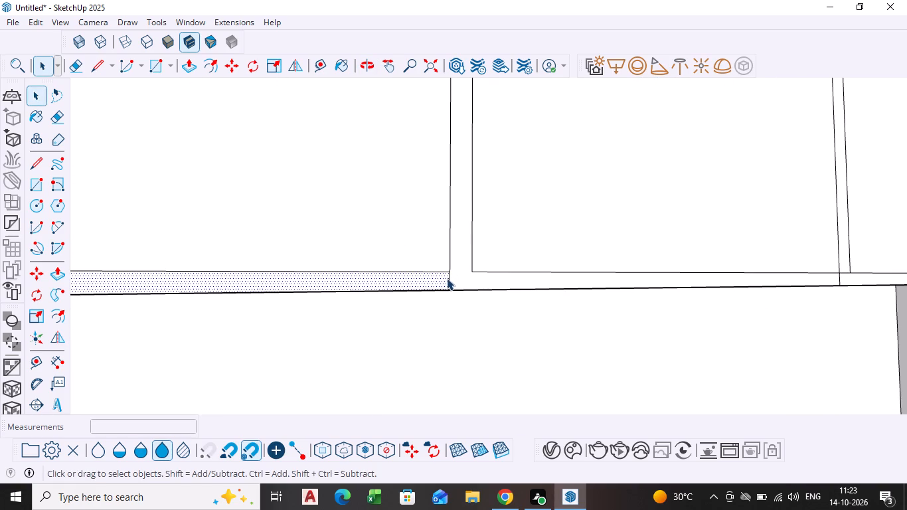
pyautogui.click(450, 278)
pyautogui.press('Delete')
pyautogui.scroll(4, 821, 282)
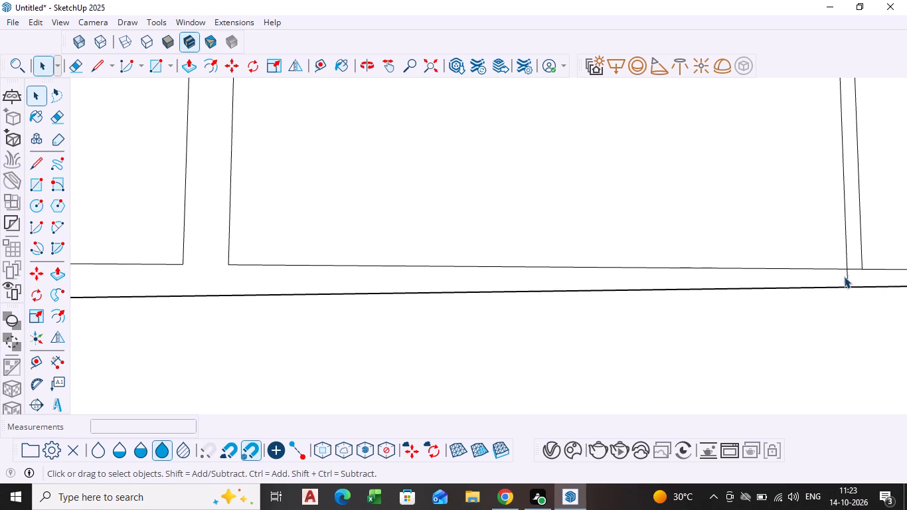
pyautogui.click(851, 268)
pyautogui.press('Delete')
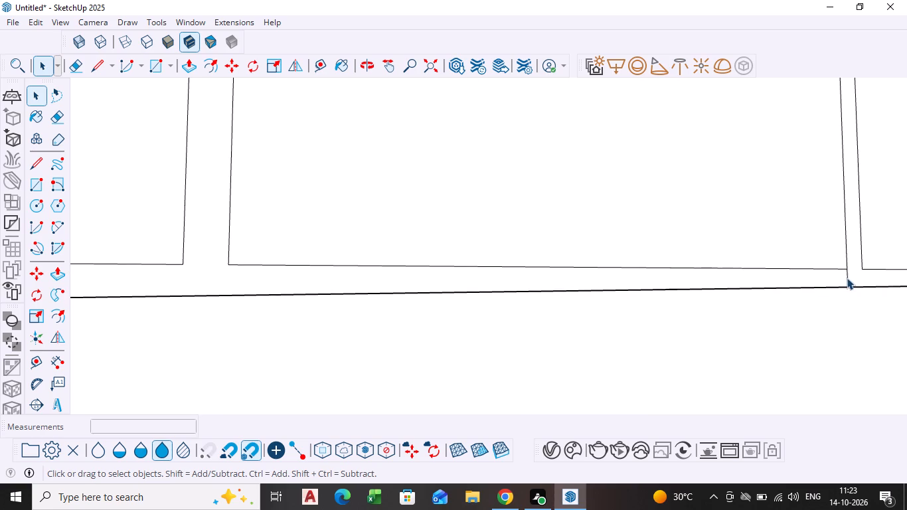
pyautogui.click(847, 278)
pyautogui.press('Delete')
# Delete the two short crossing segments in the bottom corner at the front's right-wall end, joining the side and bottom borders.
pyautogui.scroll(-9, 808, 288)
pyautogui.keyDown('shift'); pyautogui.scroll(-1, 766, 289); pyautogui.keyUp('shift')
pyautogui.keyDown('shift'); pyautogui.moveTo(764, 289); pyautogui.dragTo(304, 275, button='middle'); pyautogui.keyUp('shift')
pyautogui.scroll(13, 643, 268)
pyautogui.click(573, 275)
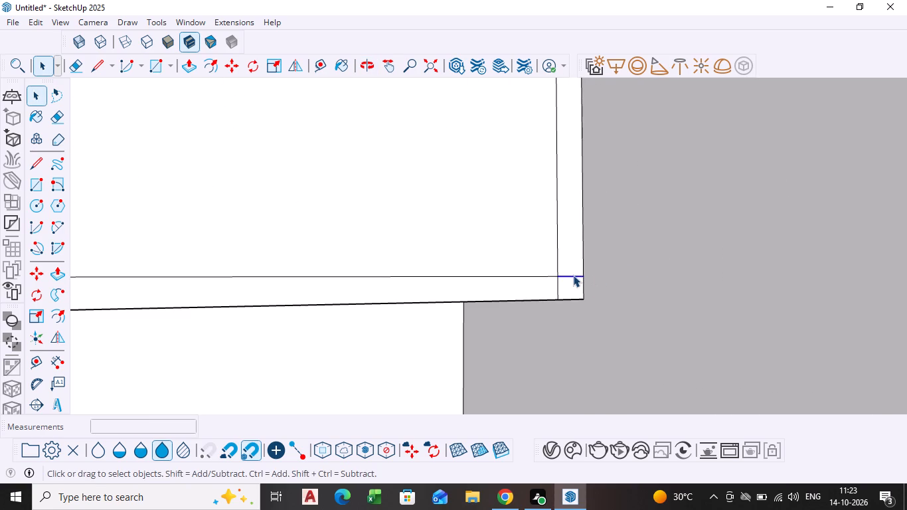
pyautogui.press('Delete')
pyautogui.click(558, 287)
pyautogui.press('Delete')
pyautogui.scroll(-18, 431, 300)
pyautogui.keyDown('shift'); pyautogui.moveTo(225, 260); pyautogui.dragTo(446, 266, button='middle'); pyautogui.keyUp('shift')
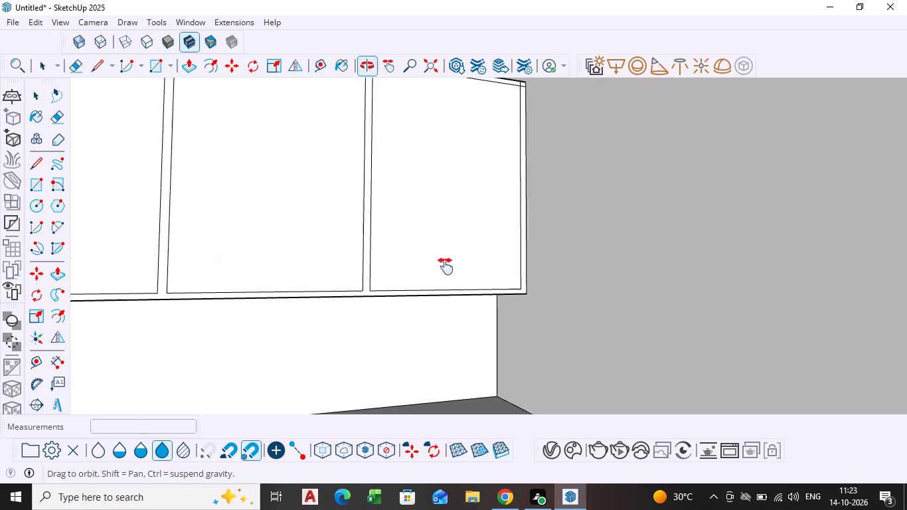
# Delete the short crossing segments where the first and second dividers from the left wall meet the overhead front's top border.
pyautogui.keyDown('shift'); pyautogui.moveTo(446, 266); pyautogui.dragTo(906, 252, button='middle'); pyautogui.keyUp('shift')
pyautogui.scroll(-9, 544, 248)
pyautogui.keyDown('shift'); pyautogui.moveTo(434, 239); pyautogui.dragTo(496, 311, button='middle'); pyautogui.keyUp('shift')
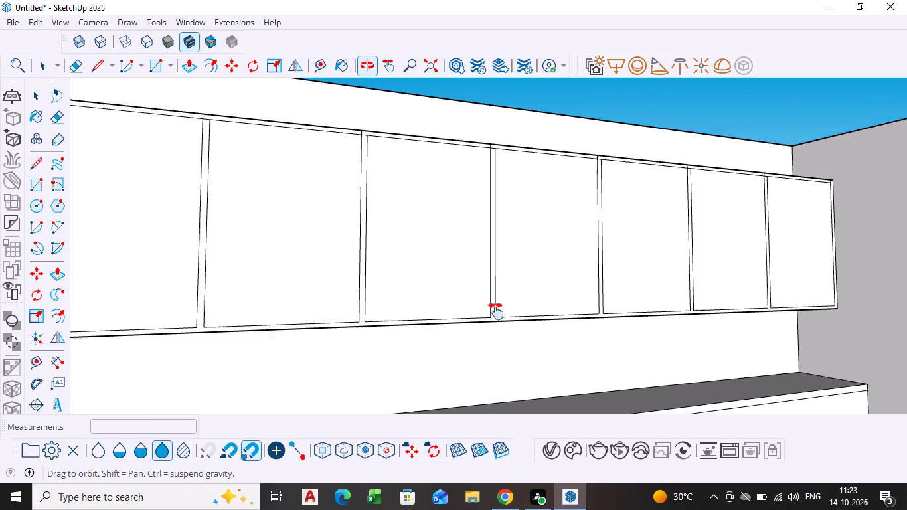
pyautogui.keyDown('shift'); pyautogui.moveTo(496, 311); pyautogui.dragTo(906, 388, button='middle'); pyautogui.keyUp('shift')
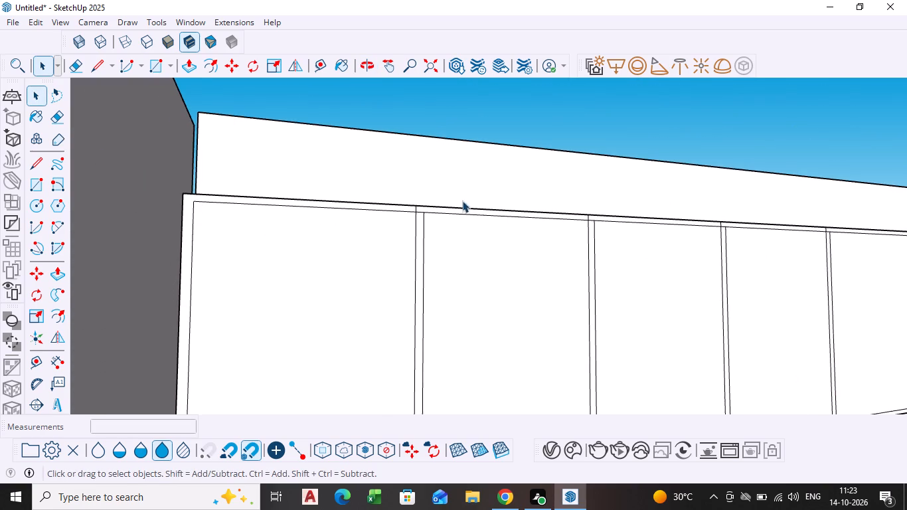
pyautogui.scroll(8, 459, 202)
pyautogui.click(397, 203)
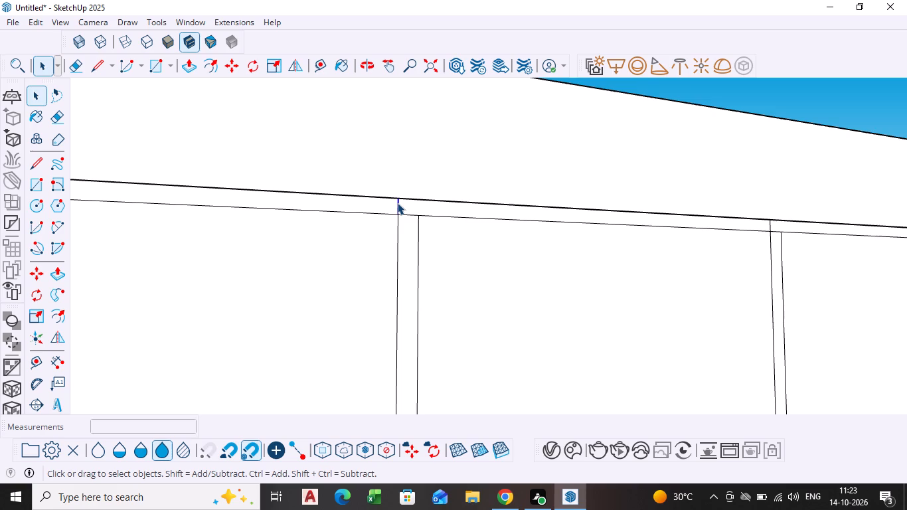
pyautogui.press('Delete')
pyautogui.click(403, 214)
pyautogui.press('Delete')
pyautogui.scroll(-4, 470, 230)
pyautogui.scroll(9, 712, 225)
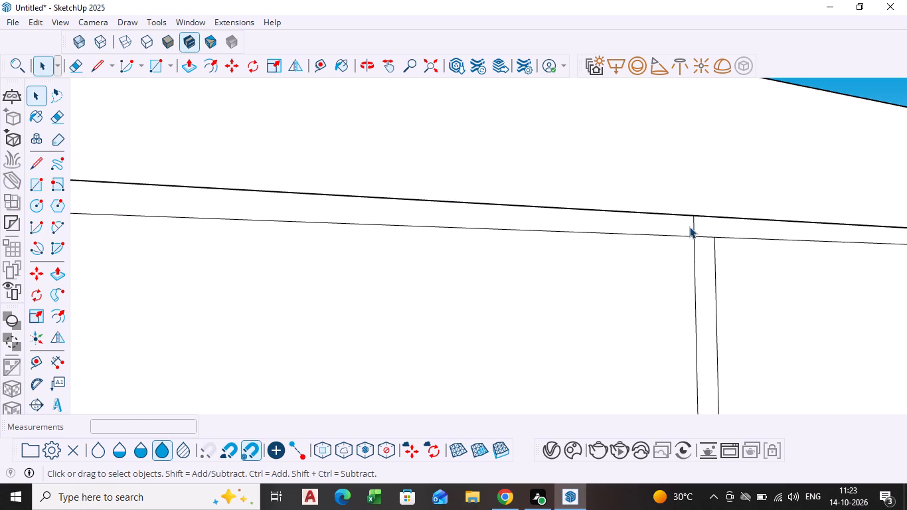
pyautogui.click(693, 226)
pyautogui.press('Delete')
pyautogui.click(699, 236)
pyautogui.press('Delete')
# Delete the short crossing segments where the third and fourth dividers from the left wall meet the top border.
pyautogui.scroll(-10, 633, 272)
pyautogui.keyDown('shift'); pyautogui.scroll(-1, 632, 264); pyautogui.keyUp('shift')
pyautogui.keyDown('shift'); pyautogui.moveTo(623, 264); pyautogui.dragTo(230, 206, button='middle'); pyautogui.keyUp('shift')
pyautogui.keyDown('shift'); pyautogui.scroll(-1, 315, 209); pyautogui.keyUp('shift')
pyautogui.scroll(2, 467, 198)
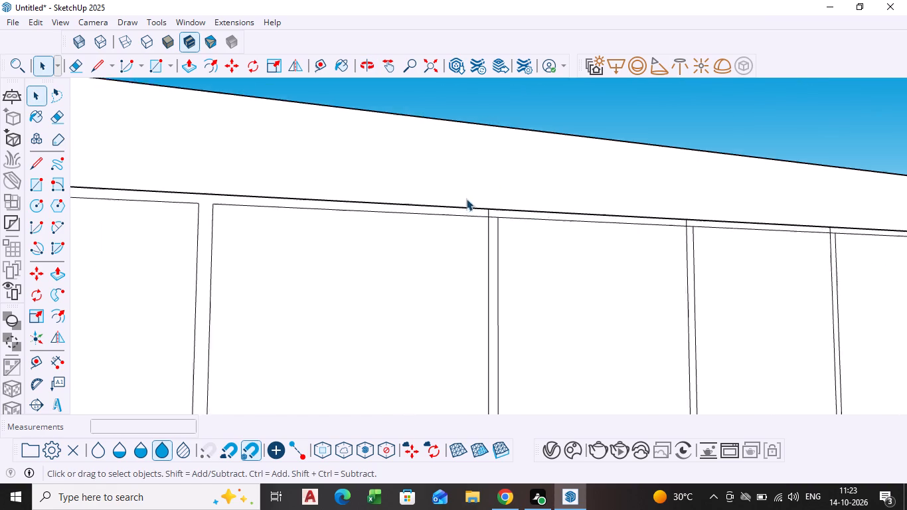
pyautogui.scroll(7, 466, 199)
pyautogui.click(500, 224)
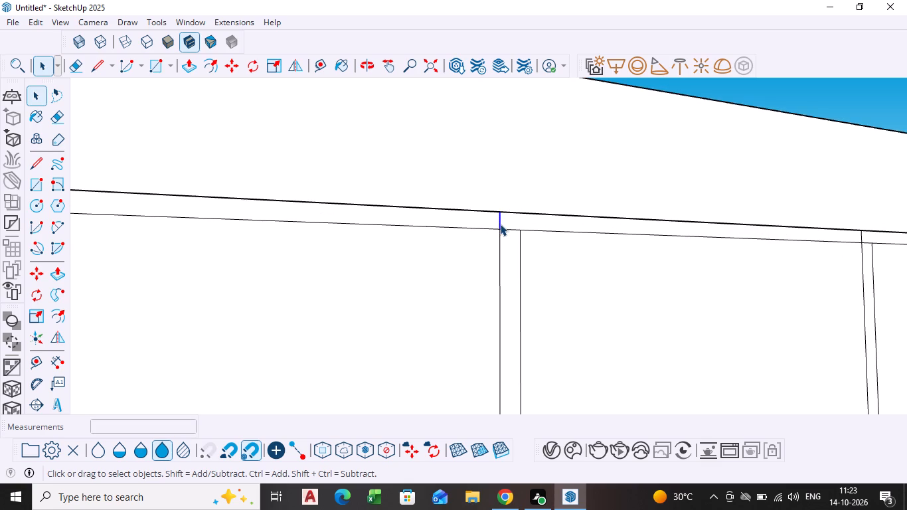
pyautogui.press('Delete')
pyautogui.click(509, 228)
pyautogui.press('Delete')
pyautogui.scroll(4, 859, 236)
pyautogui.click(868, 246)
pyautogui.press('Delete')
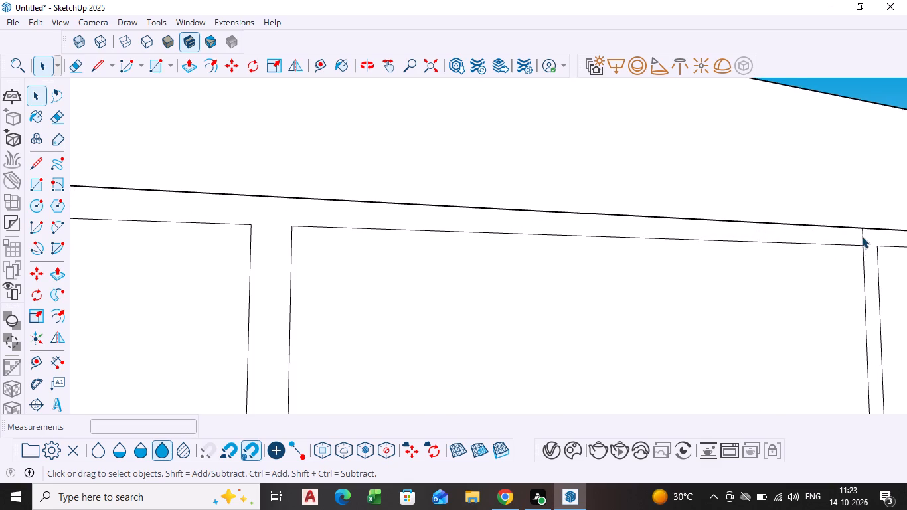
pyautogui.click(862, 236)
pyautogui.press('Delete')
# Delete the two short crossing segments where the fifth divider from the left wall meets the top border.
pyautogui.scroll(-11, 829, 272)
pyautogui.keyDown('shift'); pyautogui.moveTo(777, 268); pyautogui.dragTo(223, 195, button='middle'); pyautogui.keyUp('shift')
pyautogui.scroll(9, 528, 160)
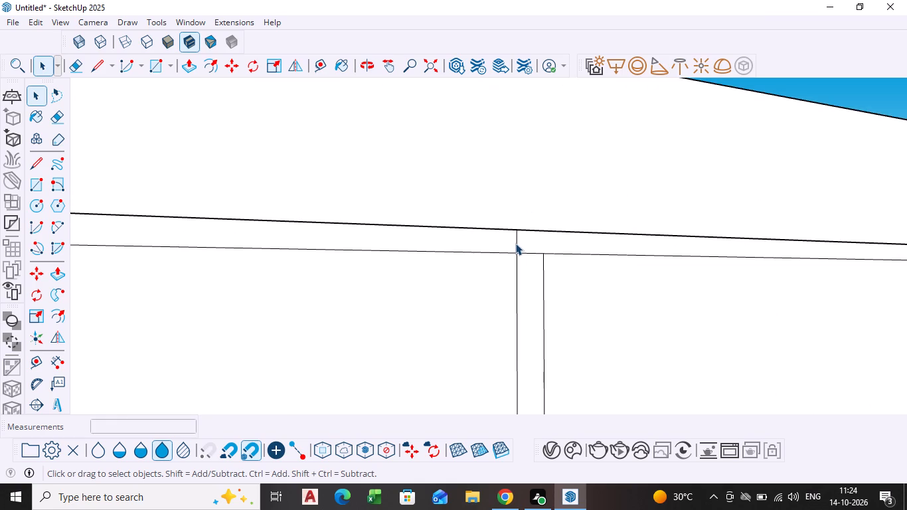
pyautogui.click(515, 243)
pyautogui.press('Delete')
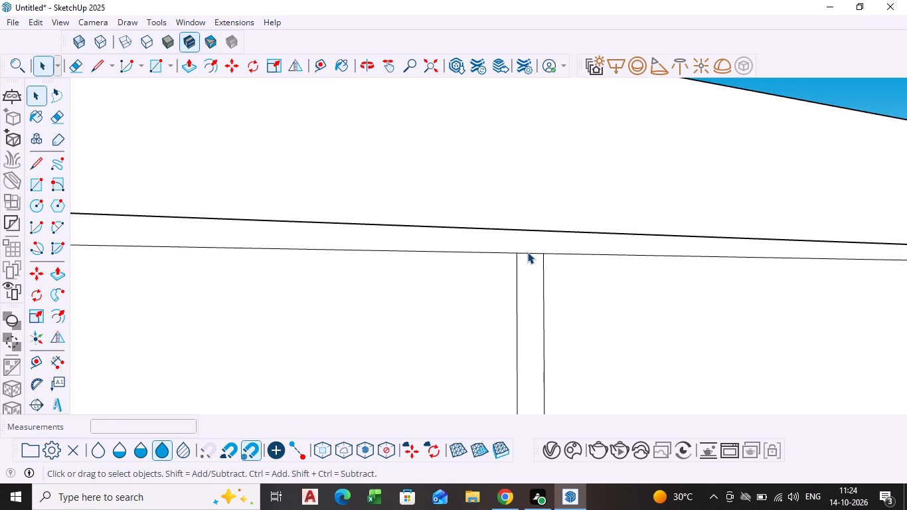
pyautogui.click(527, 251)
pyautogui.press('Delete')
pyautogui.hotkey('ctrl', 'z')
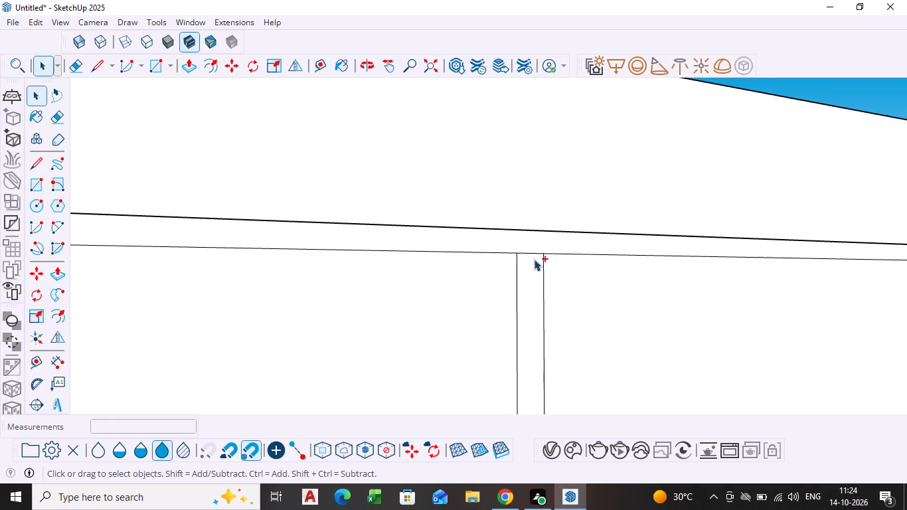
pyautogui.scroll(4, 540, 259)
pyautogui.click(527, 253)
pyautogui.click(526, 250)
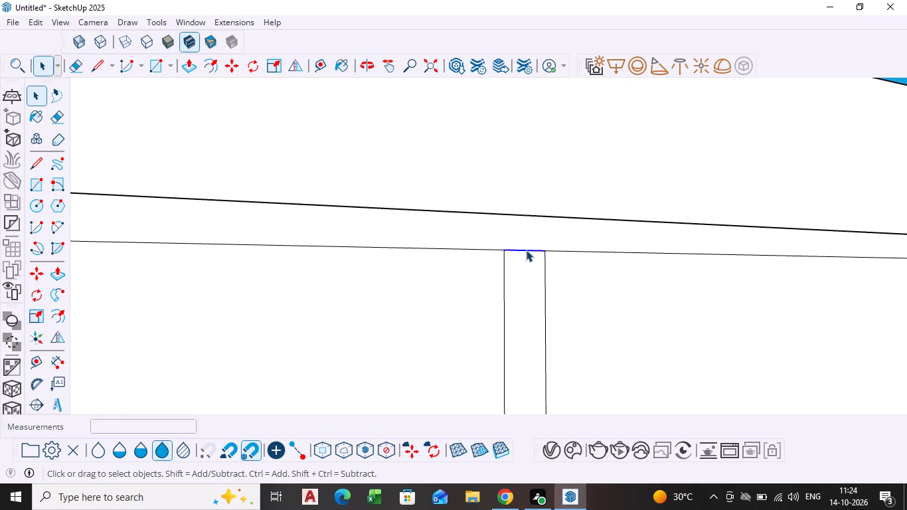
pyautogui.press('Delete')
# Delete the two short crossing segments where the sixth divider from the left wall meets the top border.
pyautogui.scroll(-15, 526, 250)
pyautogui.keyDown('shift'); pyautogui.middleClick(564, 264); pyautogui.keyUp('shift')
pyautogui.scroll(1, 560, 262)
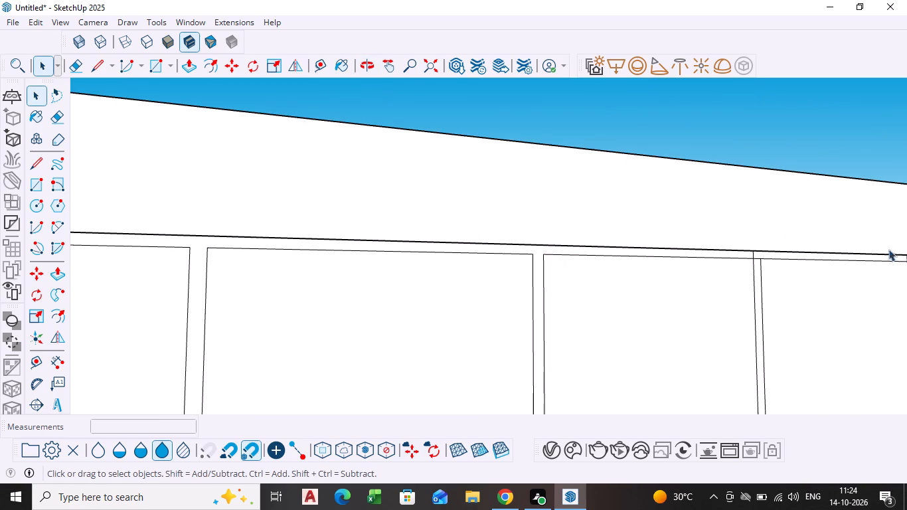
pyautogui.scroll(1, 695, 294)
pyautogui.moveTo(783, 256); pyautogui.dragTo(779, 256, button='middle')
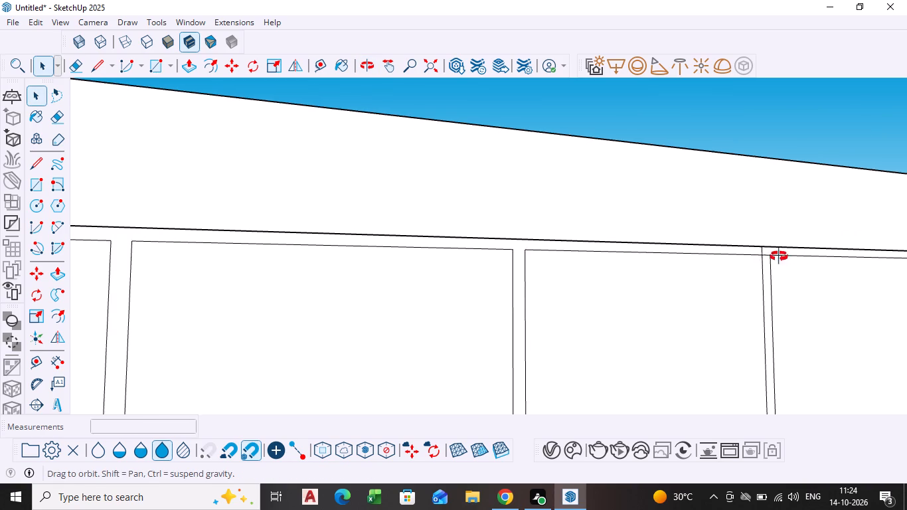
pyautogui.moveTo(779, 256); pyautogui.dragTo(673, 256, button='middle')
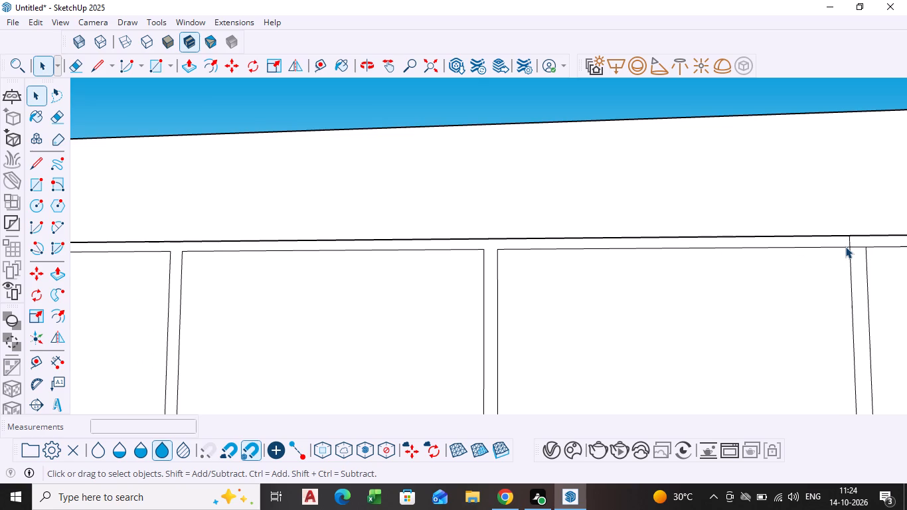
pyautogui.keyDown('shift'); pyautogui.scroll(-1, 845, 246); pyautogui.keyUp('shift')
pyautogui.keyDown('shift'); pyautogui.moveTo(845, 246); pyautogui.dragTo(617, 218, button='middle'); pyautogui.keyUp('shift')
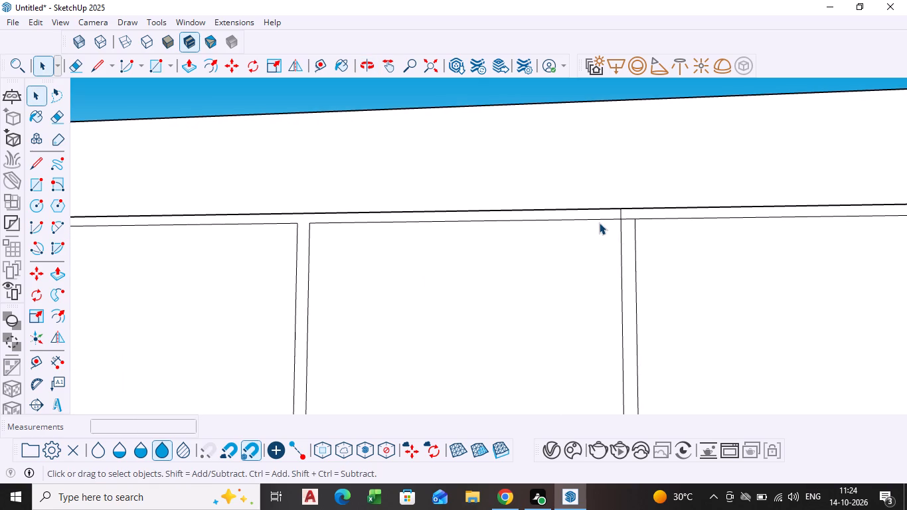
pyautogui.scroll(8, 597, 222)
pyautogui.click(645, 209)
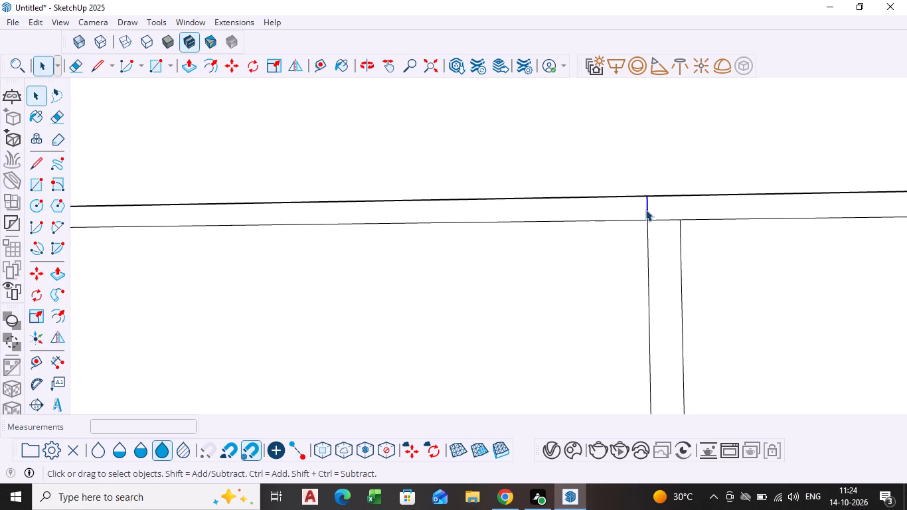
pyautogui.press('Delete')
pyautogui.click(659, 219)
pyautogui.press('Delete')
# Delete the short crossing segments where the seventh and eighth dividers from the left wall meet the top border.
pyautogui.scroll(-14, 659, 230)
pyautogui.keyDown('shift'); pyautogui.scroll(-1, 739, 284); pyautogui.keyUp('shift')
pyautogui.keyDown('shift'); pyautogui.moveTo(705, 276); pyautogui.dragTo(349, 209, button='middle'); pyautogui.keyUp('shift')
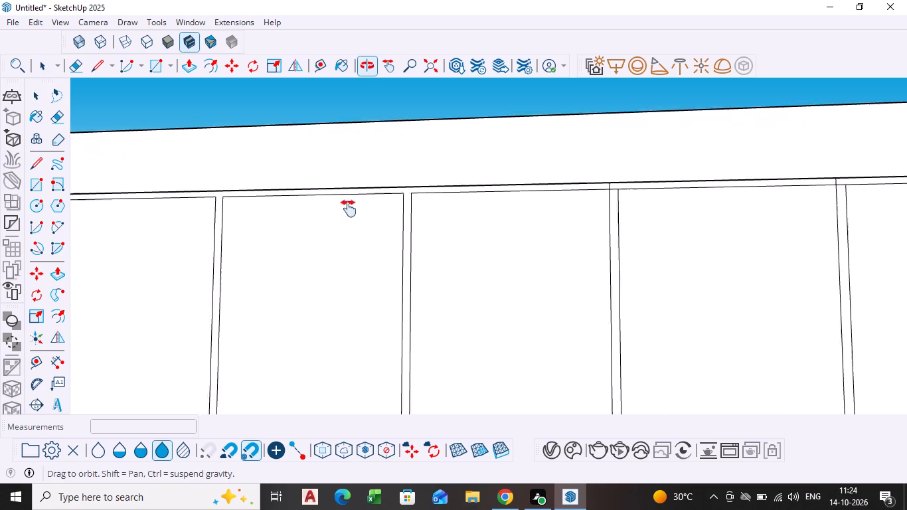
pyautogui.keyDown('shift'); pyautogui.moveTo(349, 209); pyautogui.dragTo(268, 209, button='middle'); pyautogui.keyUp('shift')
pyautogui.scroll(9, 435, 161)
pyautogui.click(425, 183)
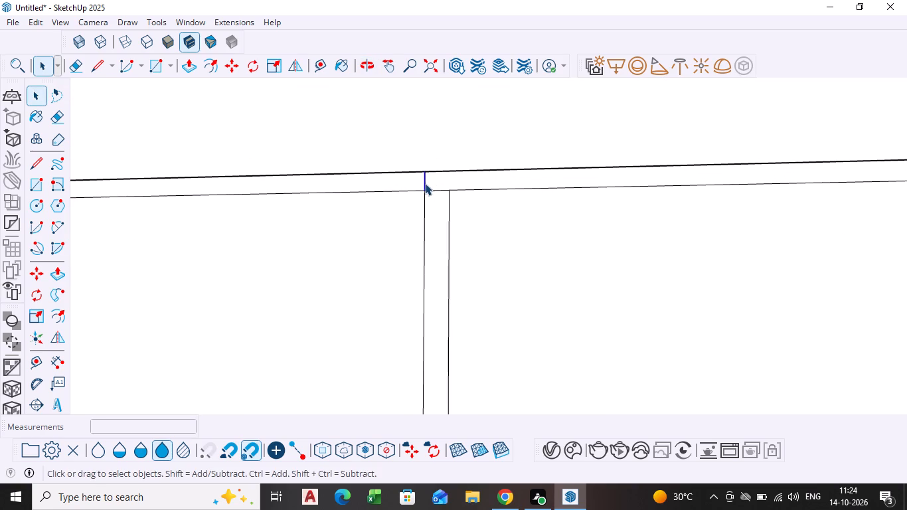
pyautogui.press('Delete')
pyautogui.click(430, 191)
pyautogui.press('Delete')
pyautogui.scroll(-13, 441, 209)
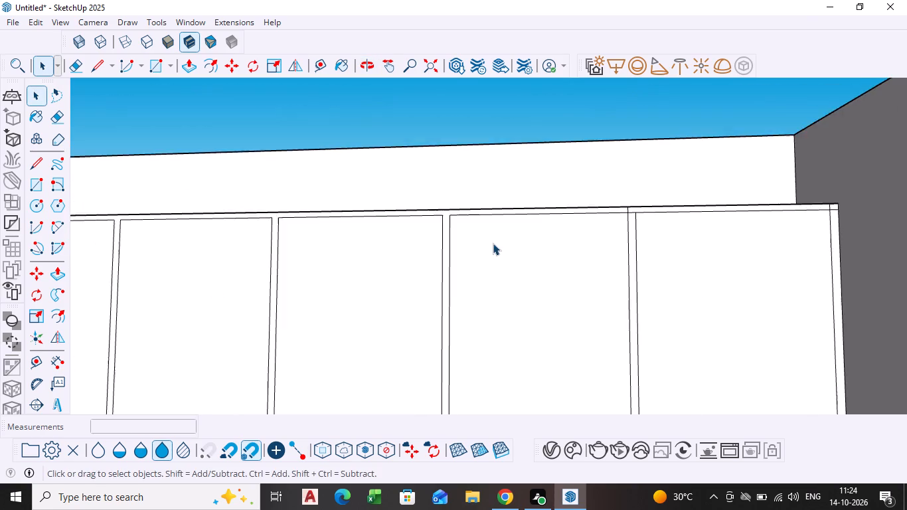
pyautogui.scroll(-6, 493, 243)
pyautogui.scroll(14, 607, 226)
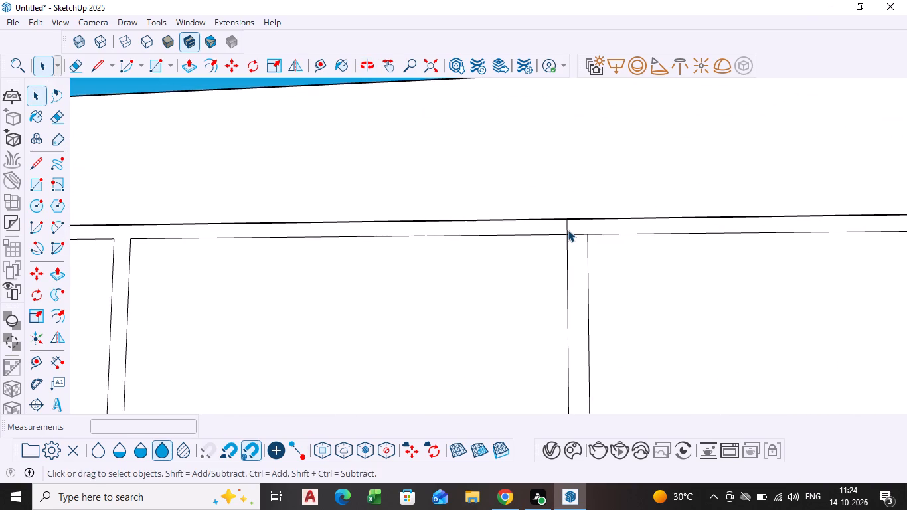
pyautogui.click(568, 230)
pyautogui.press('Delete')
pyautogui.click(574, 235)
pyautogui.press('Delete')
# Delete the two short crossing segments in the top corner at the front's right-wall end, joining the side and top borders.
pyautogui.scroll(-4, 580, 244)
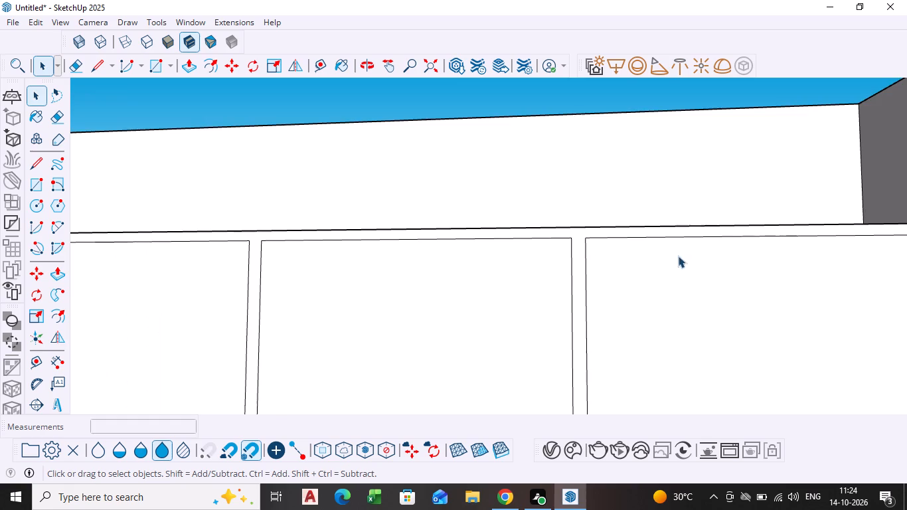
pyautogui.scroll(-4, 730, 256)
pyautogui.keyDown('shift'); pyautogui.scroll(-1, 730, 256); pyautogui.keyUp('shift')
pyautogui.keyDown('shift'); pyautogui.moveTo(730, 256); pyautogui.dragTo(525, 250, button='middle'); pyautogui.keyUp('shift')
pyautogui.scroll(10, 683, 233)
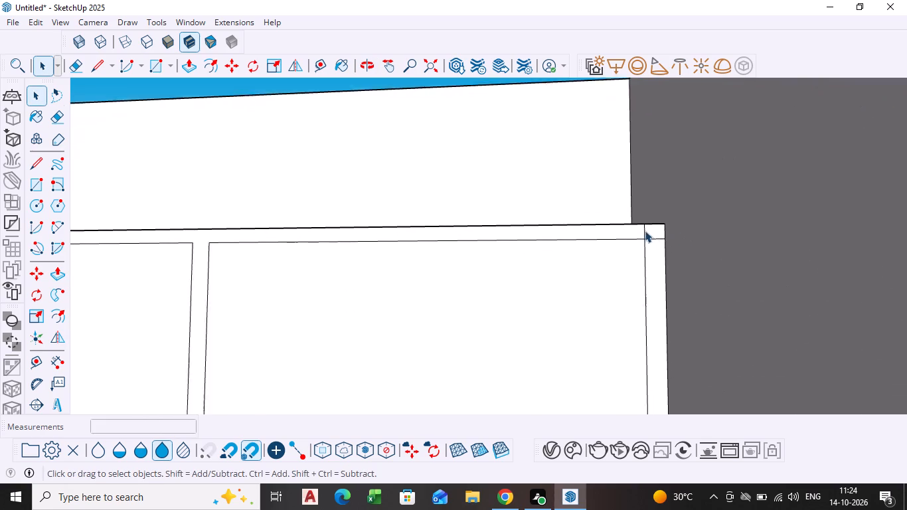
pyautogui.click(645, 230)
pyautogui.press('Delete')
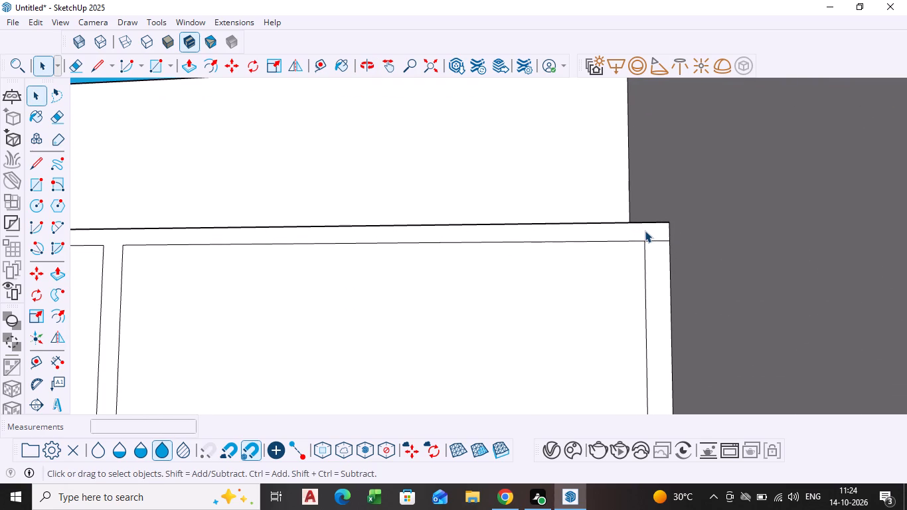
pyautogui.click(655, 242)
pyautogui.press('Delete')
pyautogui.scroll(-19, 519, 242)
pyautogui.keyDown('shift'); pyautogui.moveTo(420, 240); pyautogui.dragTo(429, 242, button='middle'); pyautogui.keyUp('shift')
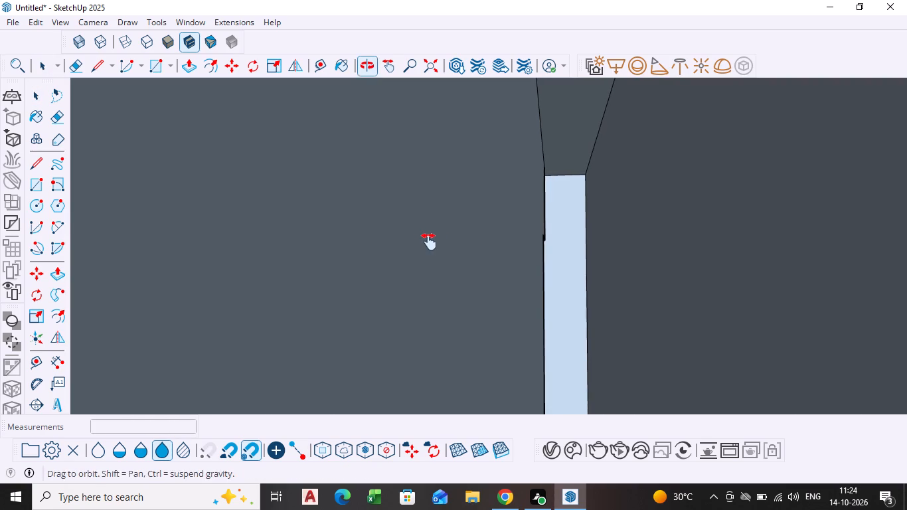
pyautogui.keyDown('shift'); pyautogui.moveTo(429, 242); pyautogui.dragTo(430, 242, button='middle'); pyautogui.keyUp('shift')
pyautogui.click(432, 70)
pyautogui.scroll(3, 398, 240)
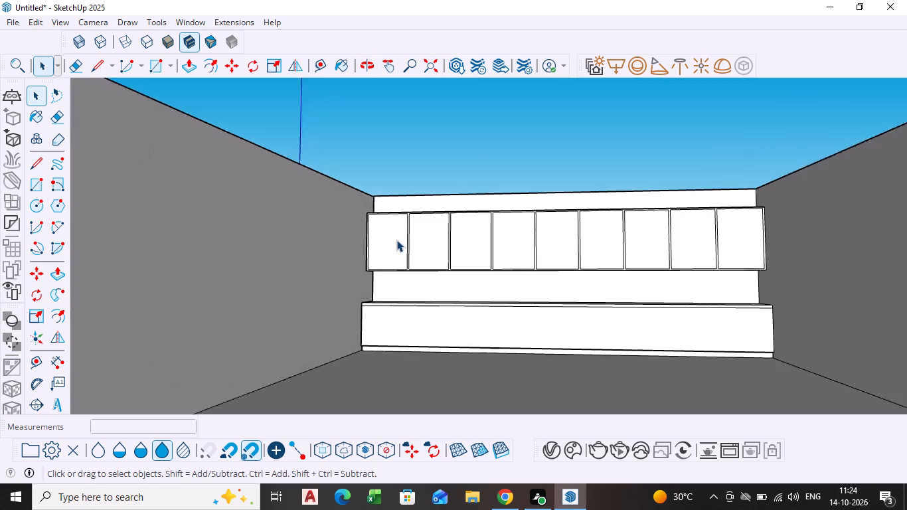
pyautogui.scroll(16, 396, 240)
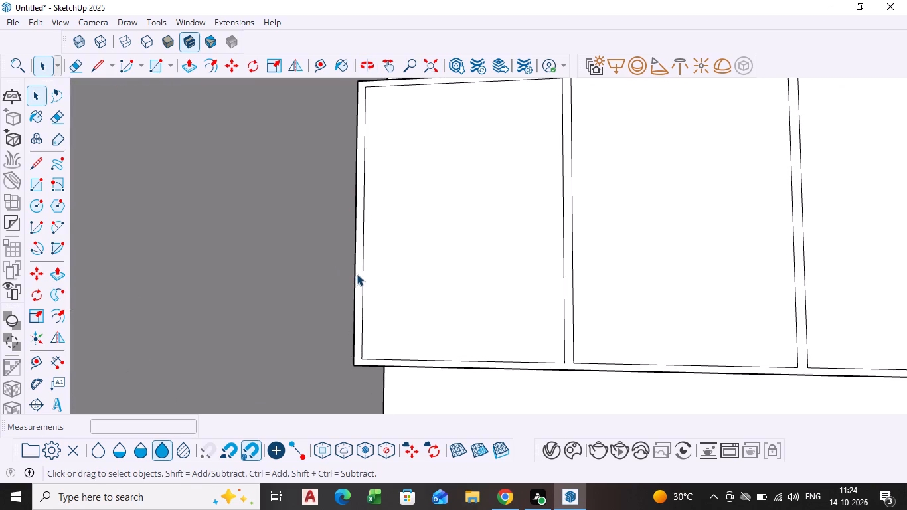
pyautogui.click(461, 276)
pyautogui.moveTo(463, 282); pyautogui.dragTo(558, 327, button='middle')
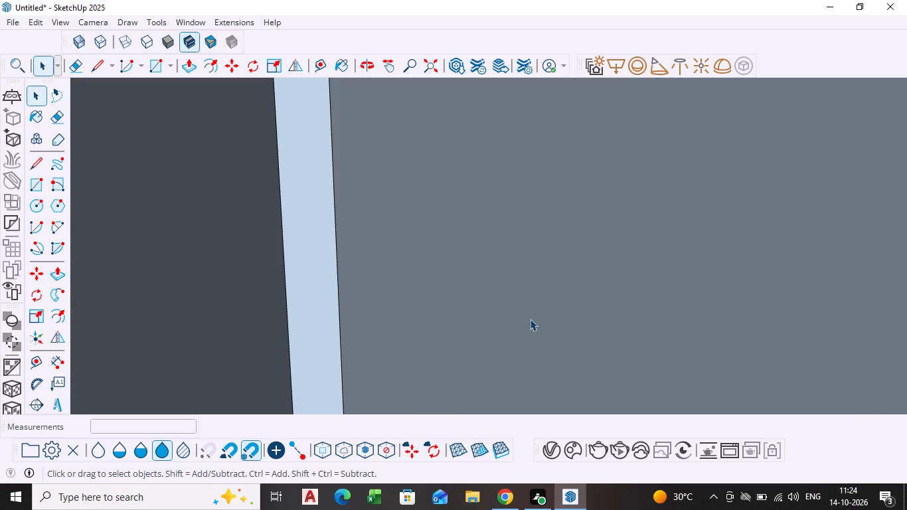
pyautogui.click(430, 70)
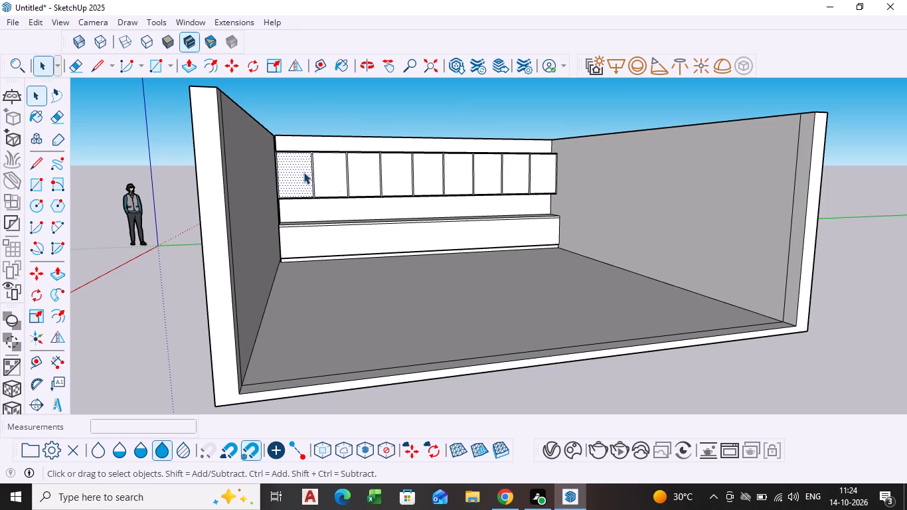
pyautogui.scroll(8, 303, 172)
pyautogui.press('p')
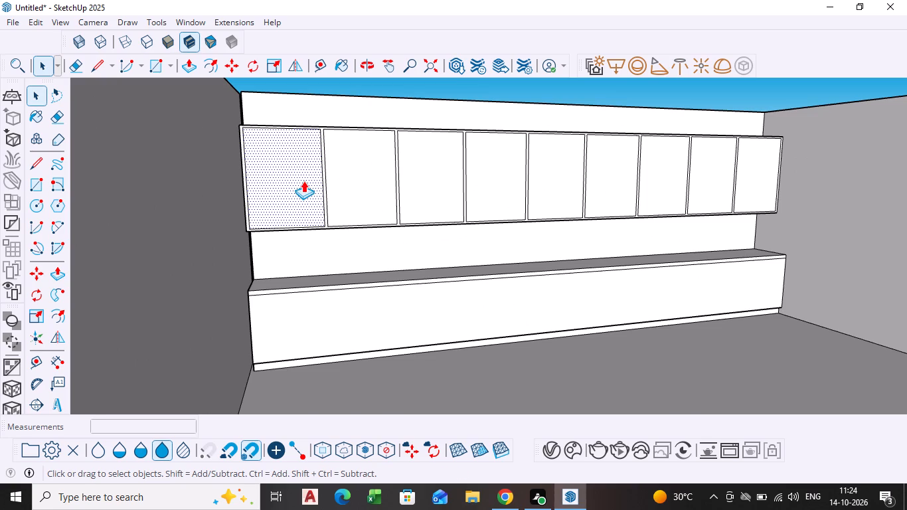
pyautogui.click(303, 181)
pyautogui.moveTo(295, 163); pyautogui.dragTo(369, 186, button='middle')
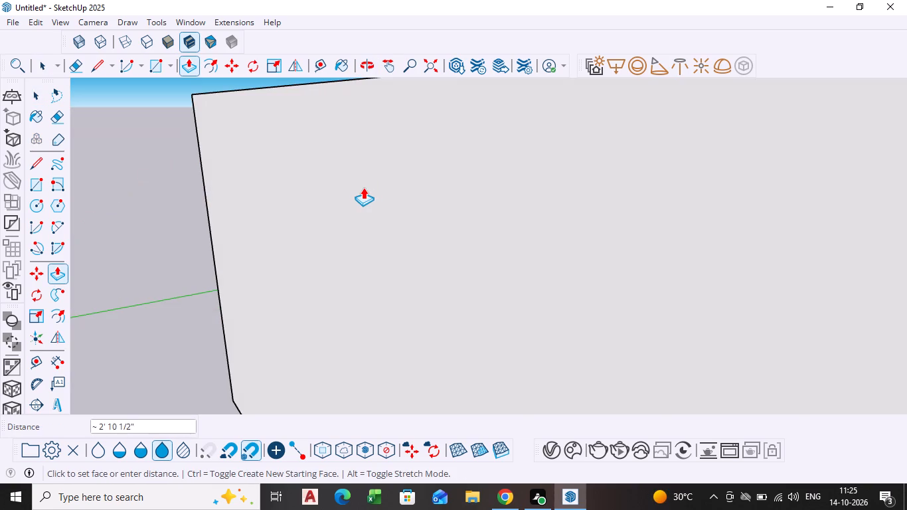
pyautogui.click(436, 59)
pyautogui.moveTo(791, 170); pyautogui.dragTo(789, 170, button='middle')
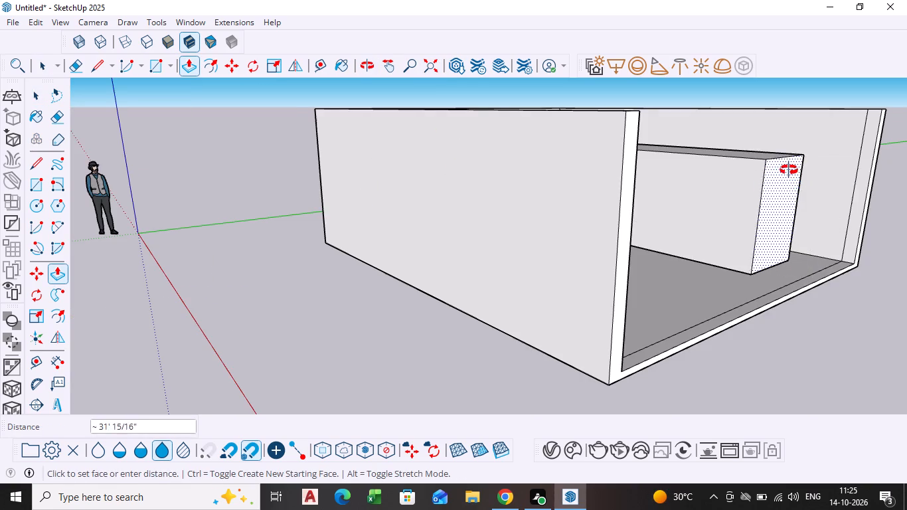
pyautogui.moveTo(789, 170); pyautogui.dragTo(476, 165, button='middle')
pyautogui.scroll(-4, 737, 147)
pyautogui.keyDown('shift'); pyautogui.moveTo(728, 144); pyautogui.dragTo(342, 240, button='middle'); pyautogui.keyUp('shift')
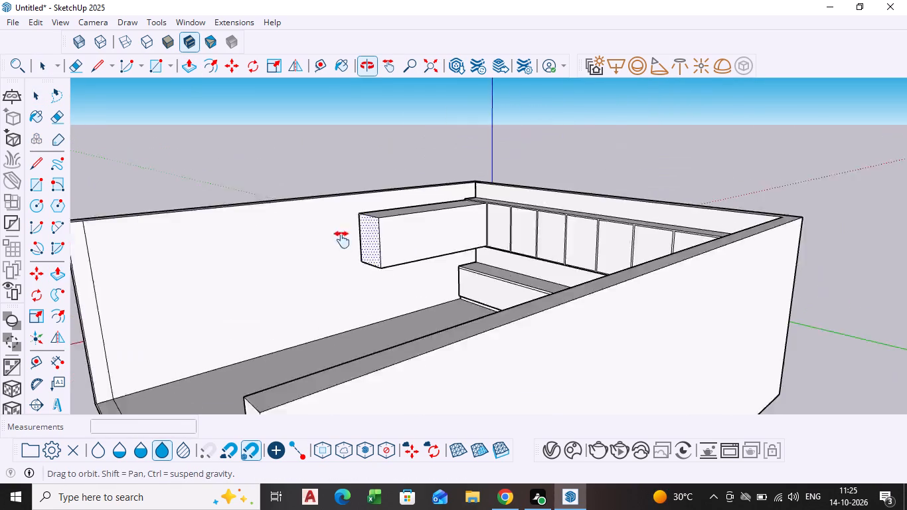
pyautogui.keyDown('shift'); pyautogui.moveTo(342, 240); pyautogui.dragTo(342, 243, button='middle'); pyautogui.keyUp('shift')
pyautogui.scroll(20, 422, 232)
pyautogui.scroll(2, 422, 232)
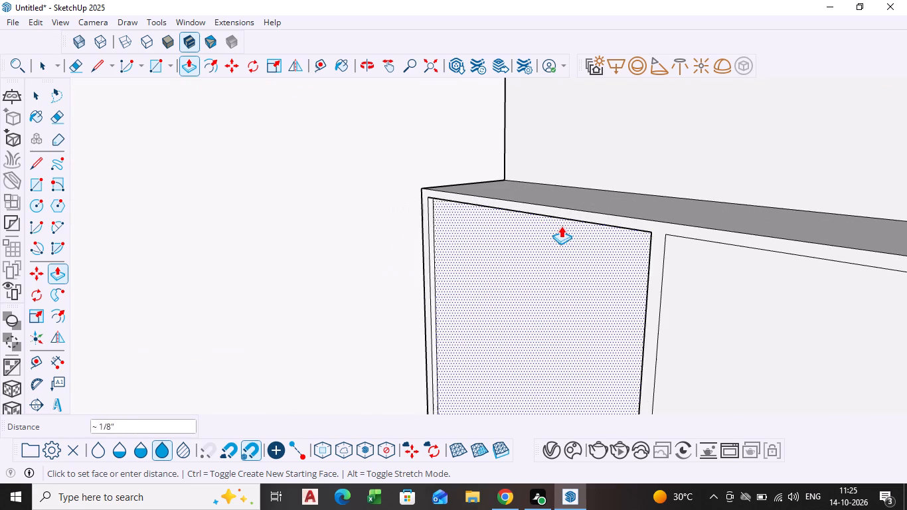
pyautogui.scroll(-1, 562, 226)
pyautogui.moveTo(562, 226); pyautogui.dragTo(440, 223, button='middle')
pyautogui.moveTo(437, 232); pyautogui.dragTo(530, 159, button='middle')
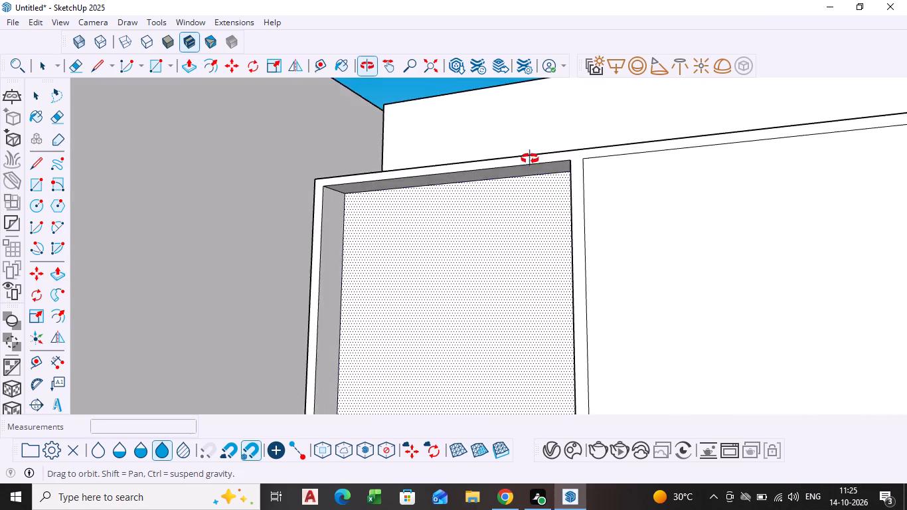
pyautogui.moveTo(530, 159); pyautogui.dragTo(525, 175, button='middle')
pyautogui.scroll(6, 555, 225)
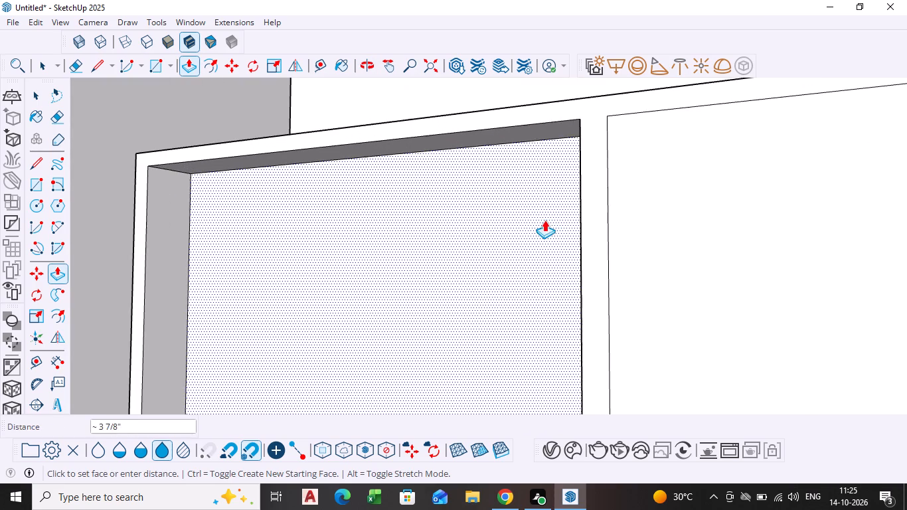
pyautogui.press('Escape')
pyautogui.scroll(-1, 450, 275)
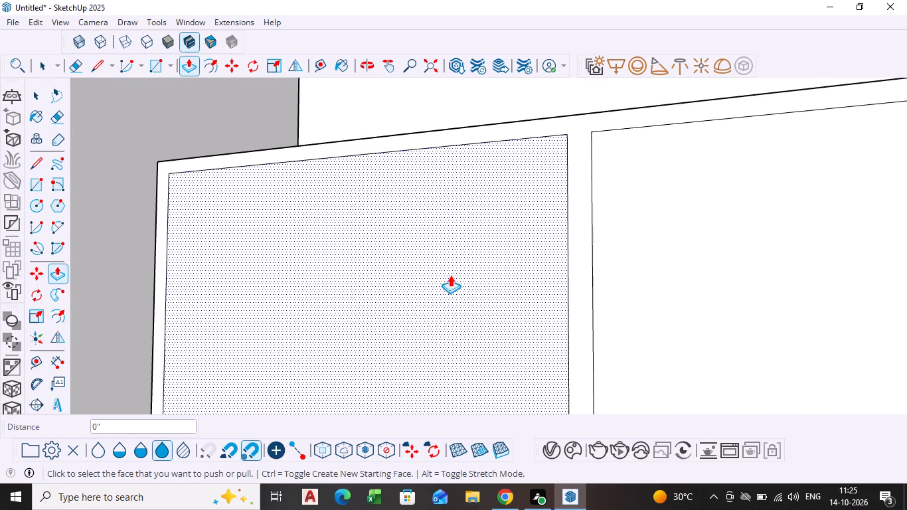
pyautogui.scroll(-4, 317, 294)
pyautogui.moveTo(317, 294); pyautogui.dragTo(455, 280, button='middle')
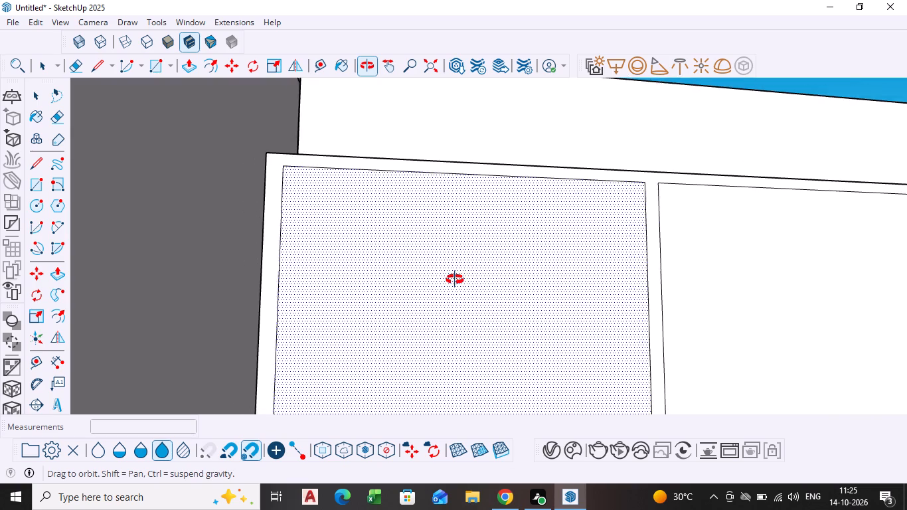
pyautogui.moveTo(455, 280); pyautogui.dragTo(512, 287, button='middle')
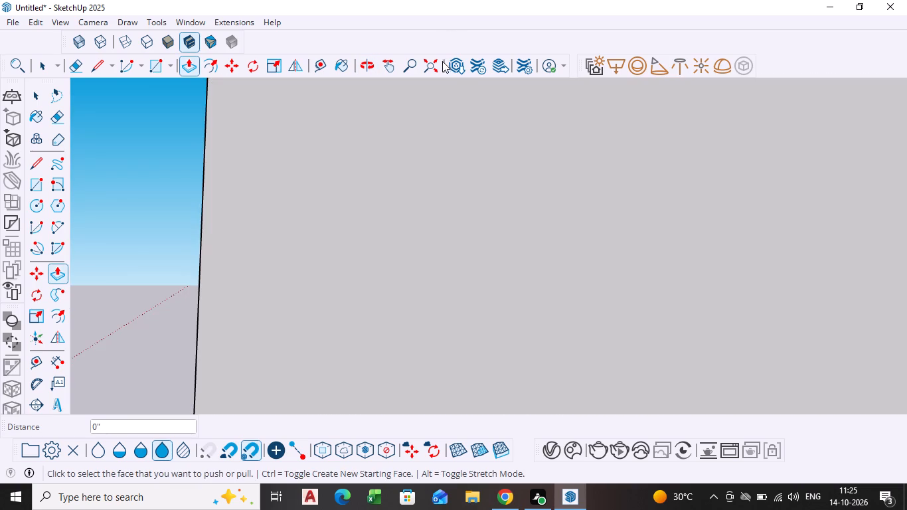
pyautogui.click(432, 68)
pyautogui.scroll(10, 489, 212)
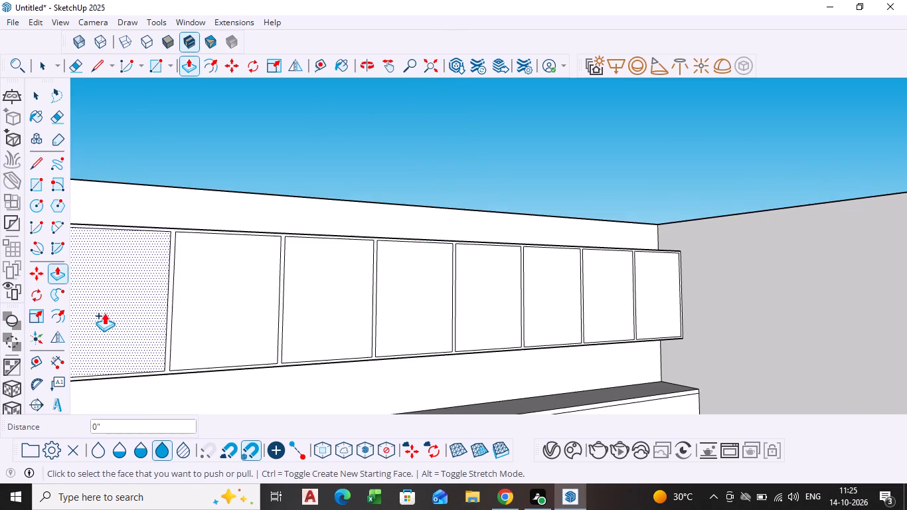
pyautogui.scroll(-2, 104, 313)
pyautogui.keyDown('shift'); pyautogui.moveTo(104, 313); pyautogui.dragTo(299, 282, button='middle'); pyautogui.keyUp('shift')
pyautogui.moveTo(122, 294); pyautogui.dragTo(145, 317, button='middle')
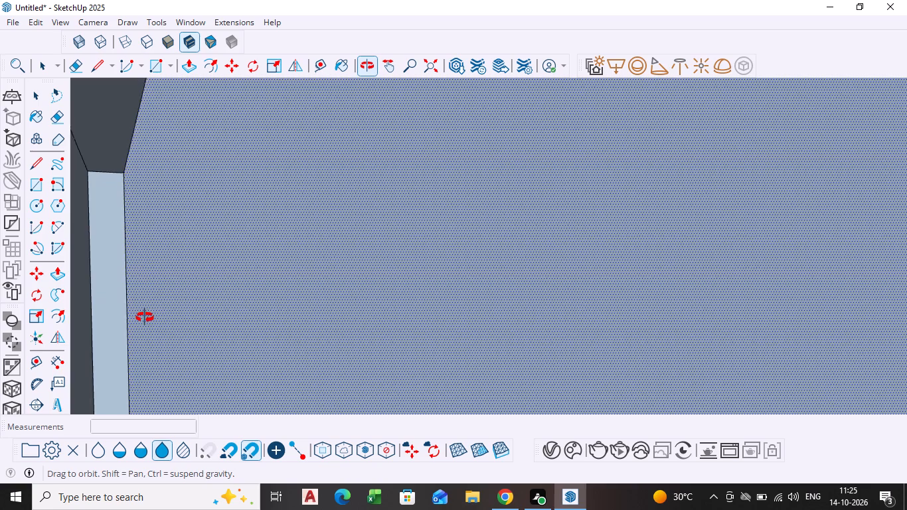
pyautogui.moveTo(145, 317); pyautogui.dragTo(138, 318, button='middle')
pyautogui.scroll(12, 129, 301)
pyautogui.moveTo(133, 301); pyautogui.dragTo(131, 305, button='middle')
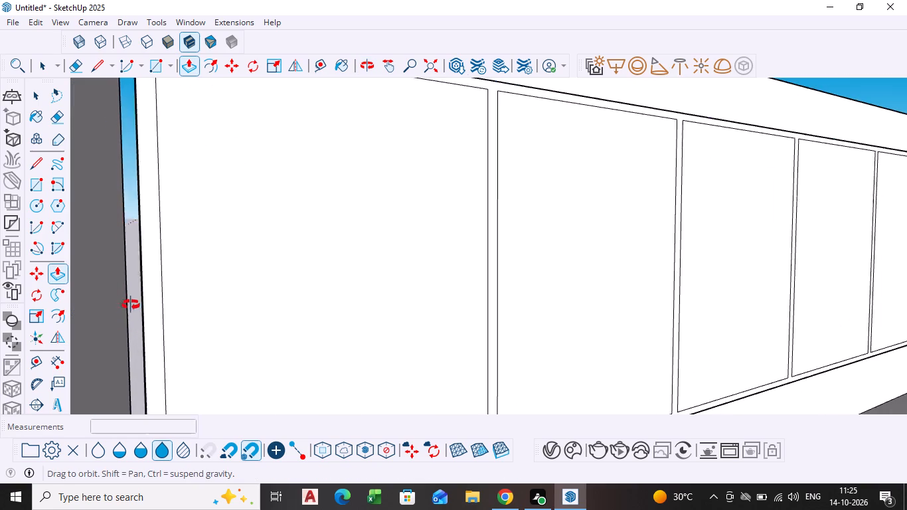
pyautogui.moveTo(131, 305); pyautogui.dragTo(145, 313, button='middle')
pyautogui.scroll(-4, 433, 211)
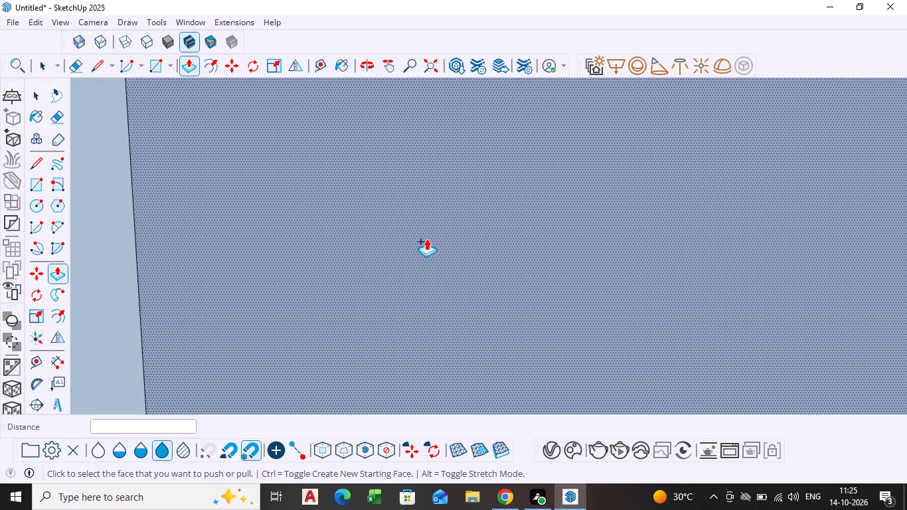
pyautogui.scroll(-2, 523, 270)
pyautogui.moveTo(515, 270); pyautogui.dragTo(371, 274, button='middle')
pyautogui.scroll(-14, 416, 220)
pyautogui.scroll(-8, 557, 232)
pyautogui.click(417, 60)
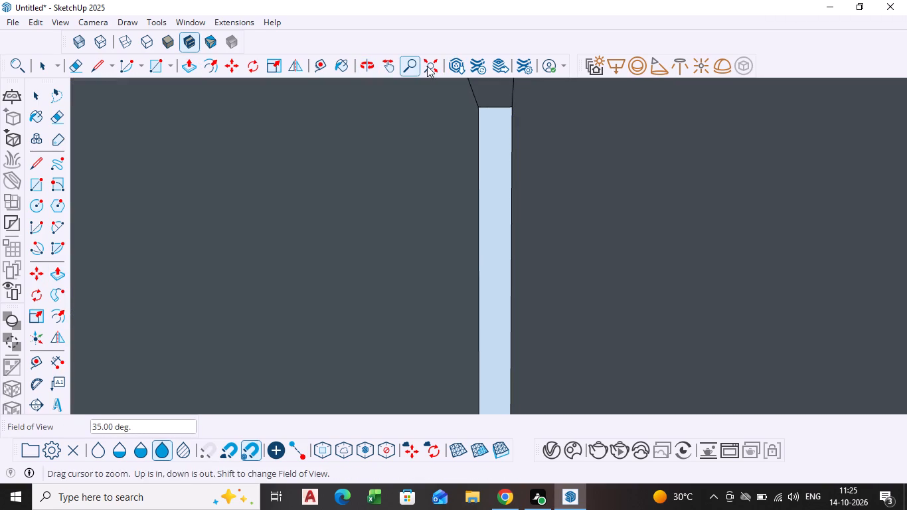
# Push the overhead front's first panel from the left wall inward about 1' 9" to hollow out its compartment.
pyautogui.click(432, 66)
pyautogui.scroll(9, 355, 195)
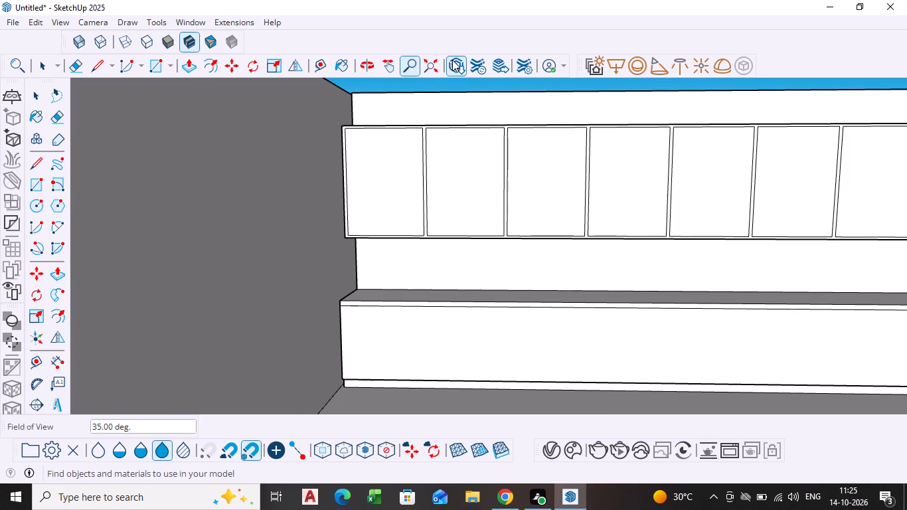
pyautogui.press('space')
pyautogui.click(397, 185)
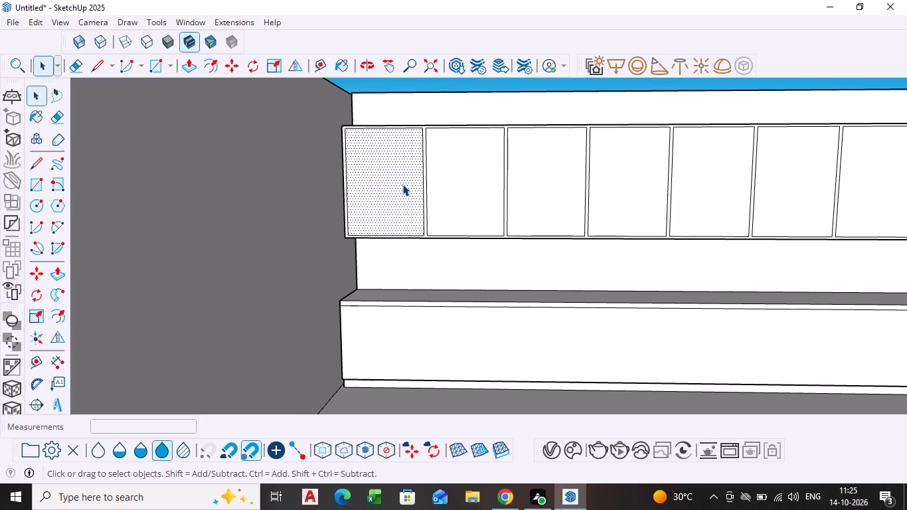
pyautogui.press('p')
pyautogui.click(403, 184)
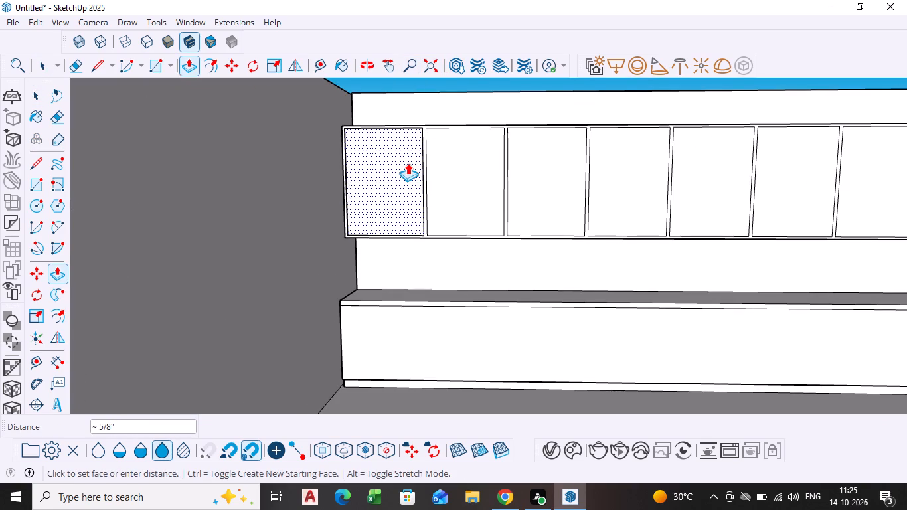
pyautogui.scroll(12, 408, 163)
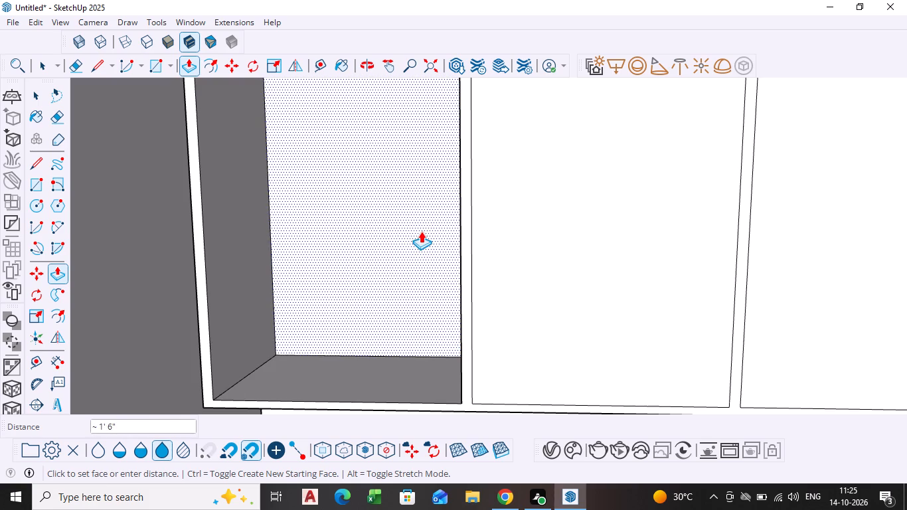
pyautogui.click(422, 225)
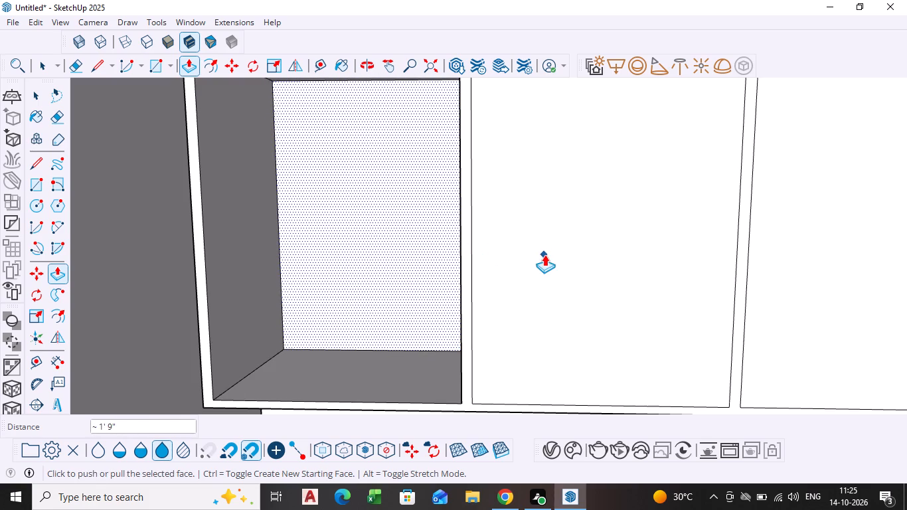
# Push the second panel from the left wall inward by the same depth as the first, and clear the selection.
pyautogui.press('space')
pyautogui.click(544, 255)
pyautogui.press('p')
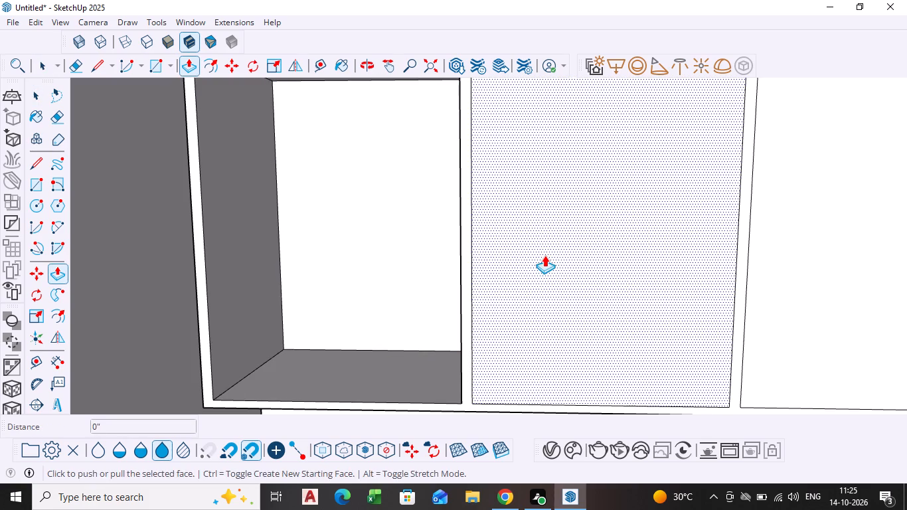
pyautogui.doubleClick(544, 255)
pyautogui.scroll(-11, 544, 258)
pyautogui.keyDown('shift'); pyautogui.moveTo(546, 276); pyautogui.dragTo(327, 276, button='middle'); pyautogui.keyUp('shift')
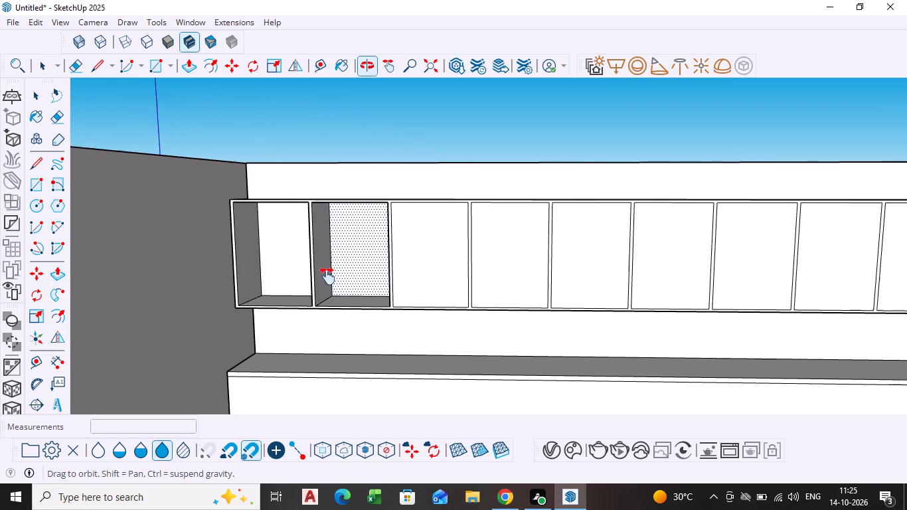
pyautogui.keyDown('shift'); pyautogui.moveTo(327, 276); pyautogui.dragTo(321, 276, button='middle'); pyautogui.keyUp('shift')
pyautogui.press('space')
pyautogui.click(392, 115)
# Draw a 1" line across the bottom border from the third panel's lower corner nearest the second compartment.
pyautogui.scroll(-1, 396, 270)
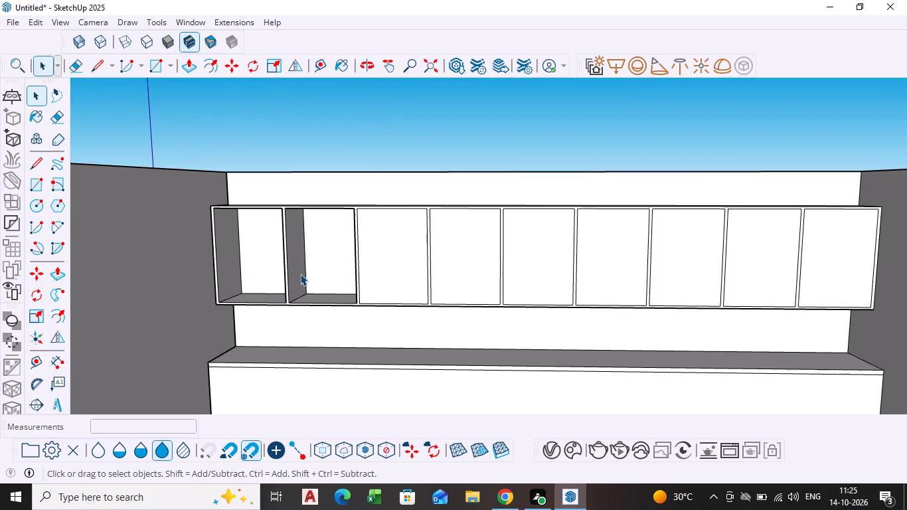
pyautogui.scroll(13, 356, 301)
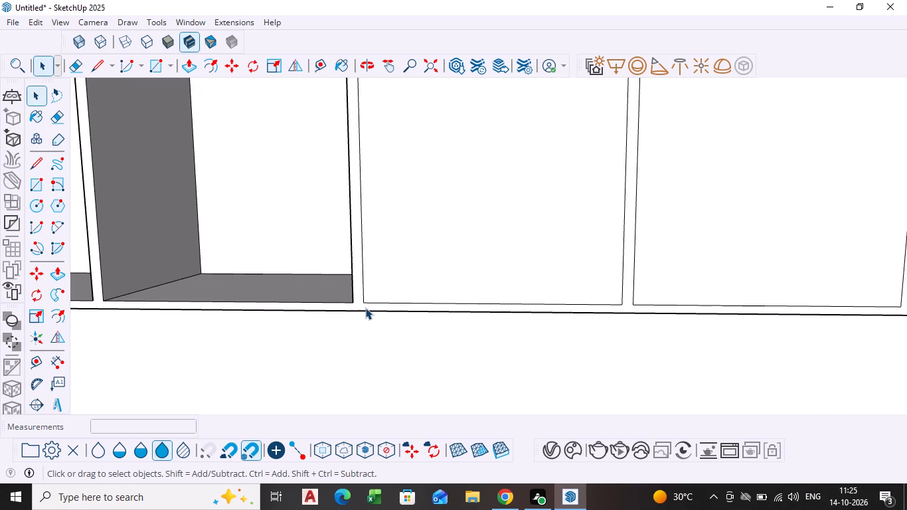
pyautogui.press('l')
pyautogui.scroll(4, 365, 307)
pyautogui.click(365, 301)
pyautogui.click(367, 312)
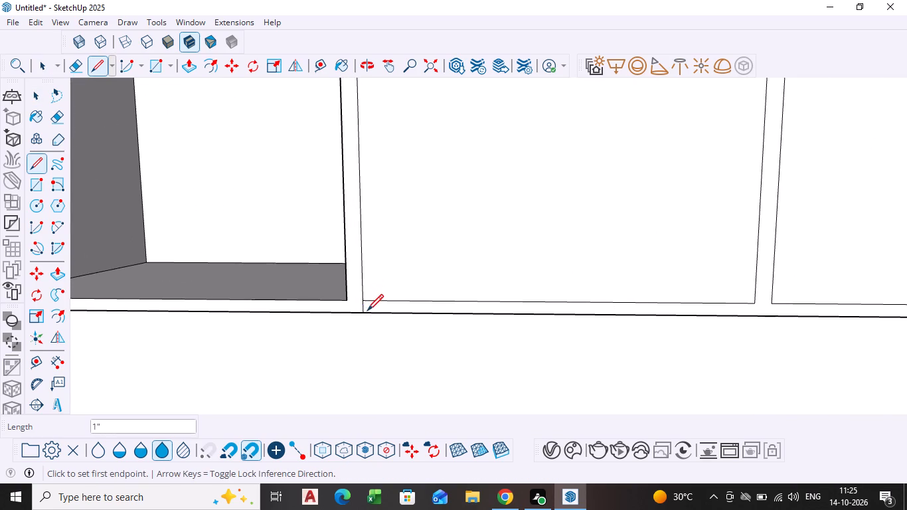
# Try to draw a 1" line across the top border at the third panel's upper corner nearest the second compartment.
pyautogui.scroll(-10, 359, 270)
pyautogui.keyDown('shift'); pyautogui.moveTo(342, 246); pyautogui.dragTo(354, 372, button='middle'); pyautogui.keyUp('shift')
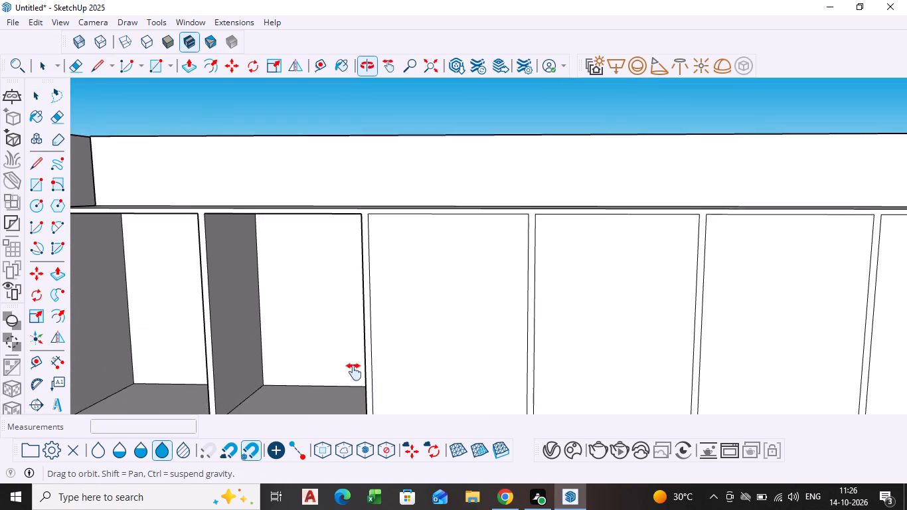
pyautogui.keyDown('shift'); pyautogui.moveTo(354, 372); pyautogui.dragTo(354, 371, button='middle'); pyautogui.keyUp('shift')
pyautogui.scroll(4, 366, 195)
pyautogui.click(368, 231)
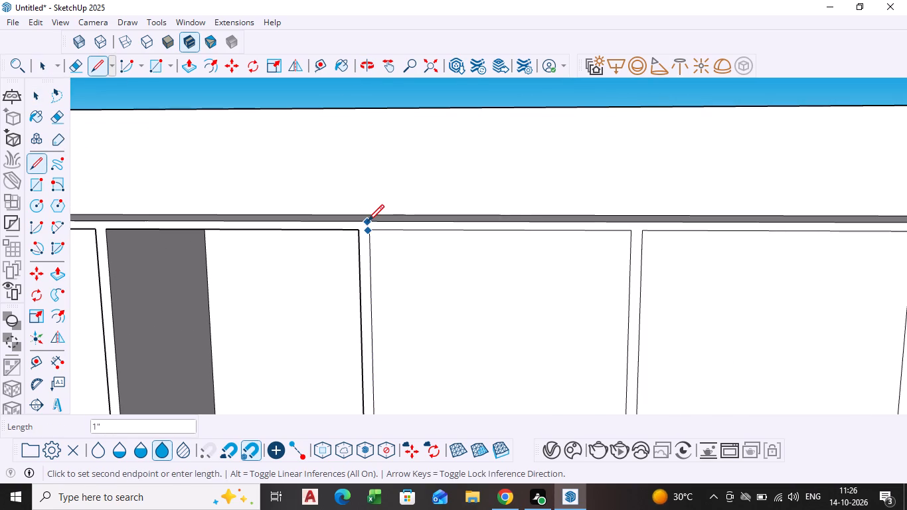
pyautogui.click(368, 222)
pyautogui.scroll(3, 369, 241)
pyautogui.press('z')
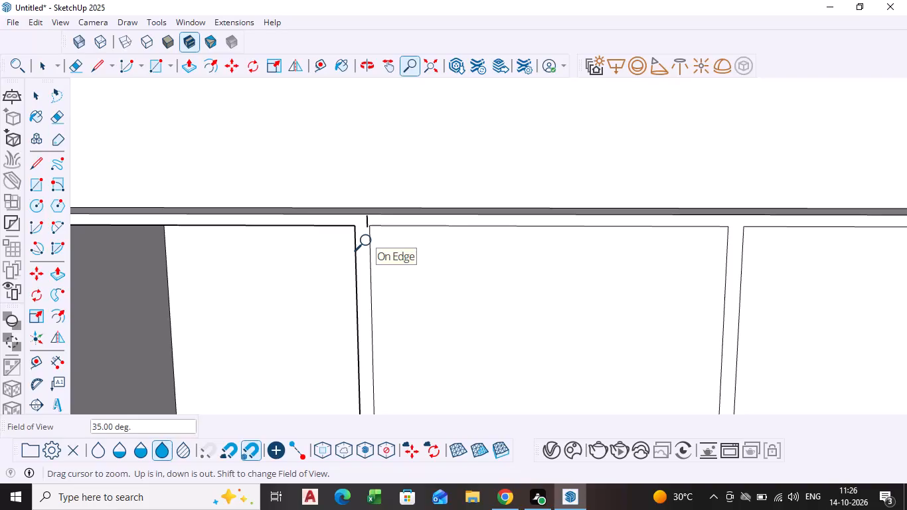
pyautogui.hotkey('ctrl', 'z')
# Draw a line across the top border from the third panel's upper corner nearest the second compartment.
pyautogui.scroll(4, 380, 222)
pyautogui.press('l')
pyautogui.press('Return')
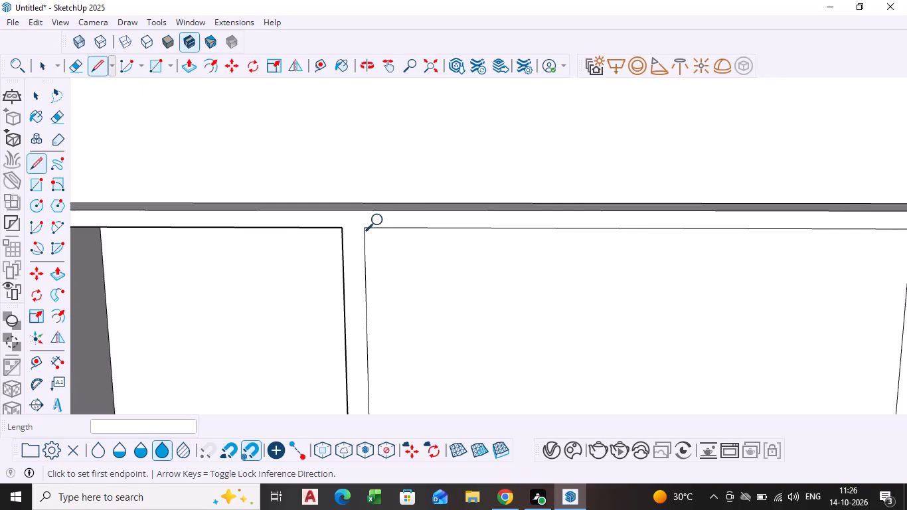
pyautogui.scroll(4, 376, 223)
pyautogui.click(364, 230)
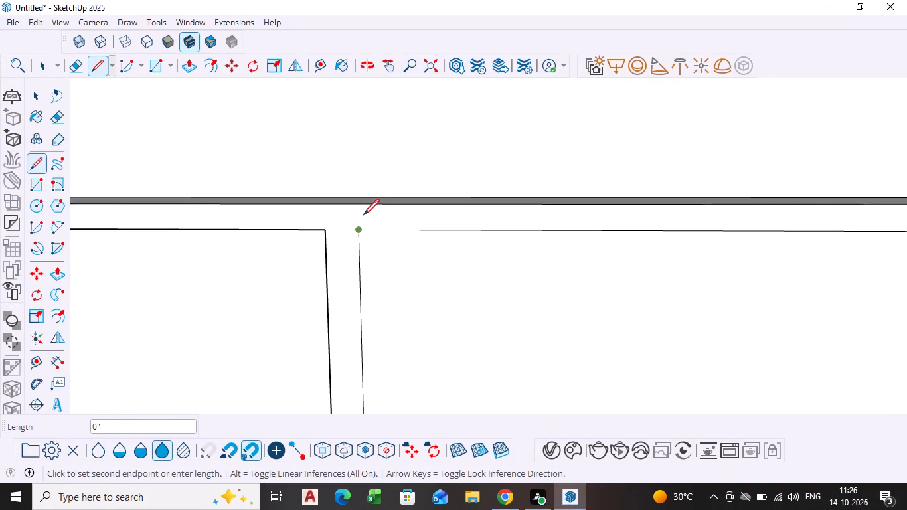
pyautogui.click(363, 207)
pyautogui.press('space')
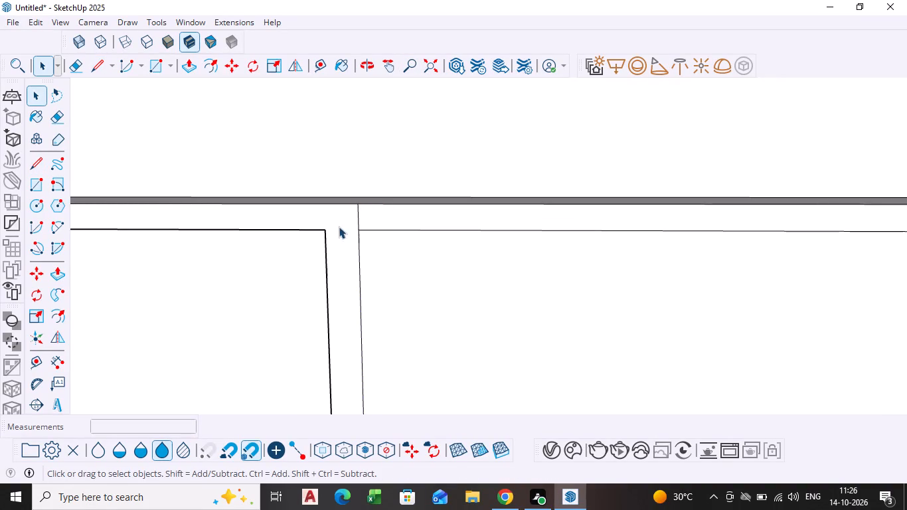
# Push the eighth and ninth overhead panels from the left wall inward by the same depth as the hollowed compartments.
pyautogui.scroll(-12, 325, 229)
pyautogui.scroll(-4, 227, 255)
pyautogui.scroll(-3, 179, 283)
pyautogui.keyDown('shift'); pyautogui.moveTo(175, 283); pyautogui.dragTo(343, 203, button='middle'); pyautogui.keyUp('shift')
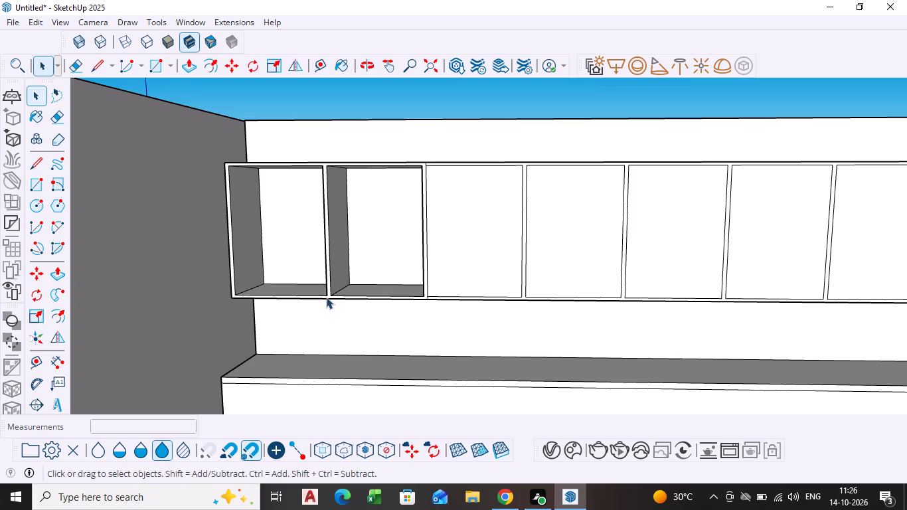
pyautogui.scroll(-7, 534, 278)
pyautogui.keyDown('shift'); pyautogui.moveTo(575, 278); pyautogui.dragTo(477, 293, button='middle'); pyautogui.keyUp('shift')
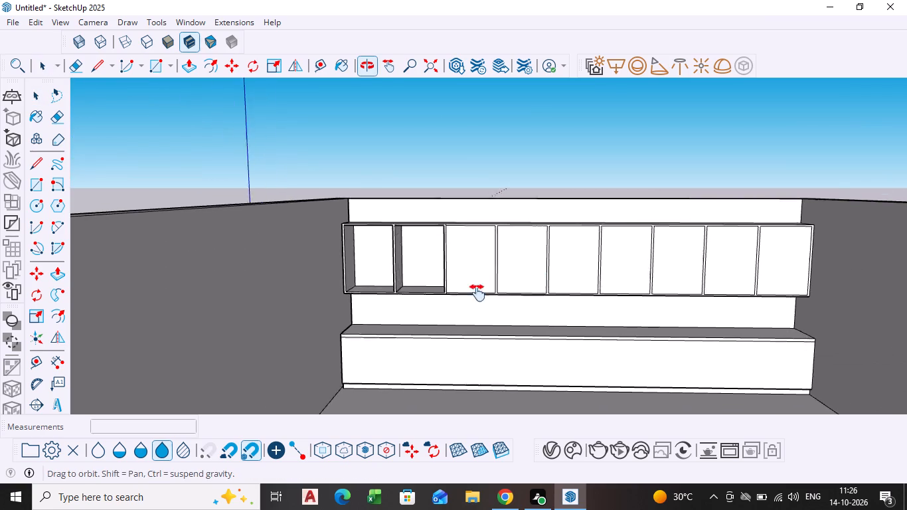
pyautogui.keyDown('shift'); pyautogui.moveTo(477, 293); pyautogui.dragTo(264, 278, button='middle'); pyautogui.keyUp('shift')
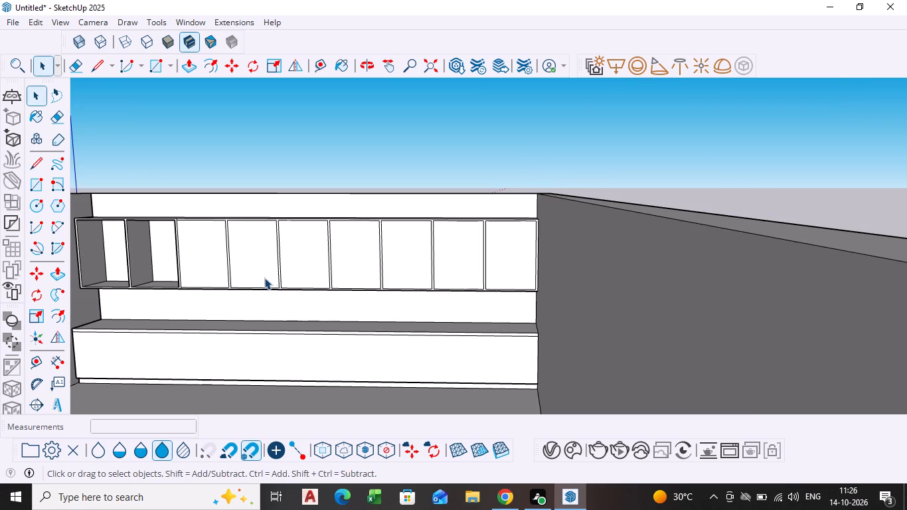
pyautogui.scroll(3, 460, 251)
pyautogui.click(459, 253)
pyautogui.press('p')
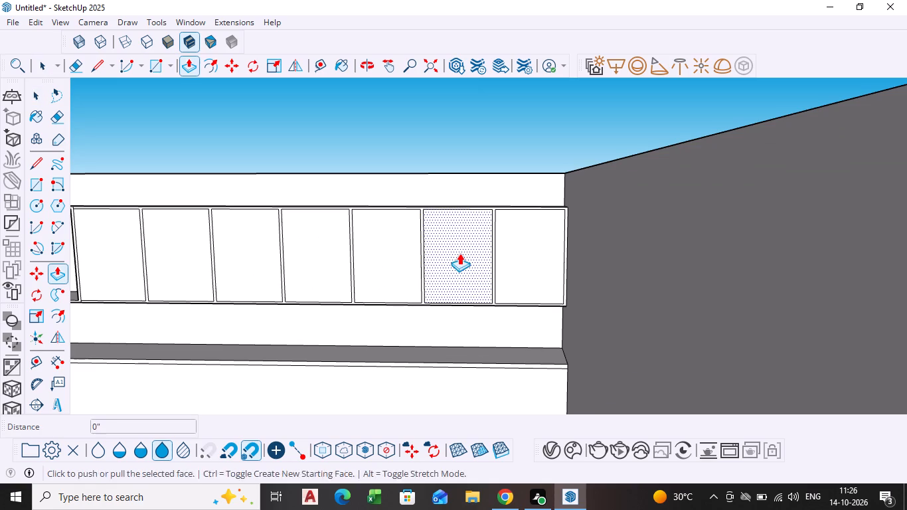
pyautogui.doubleClick(459, 253)
pyautogui.doubleClick(538, 256)
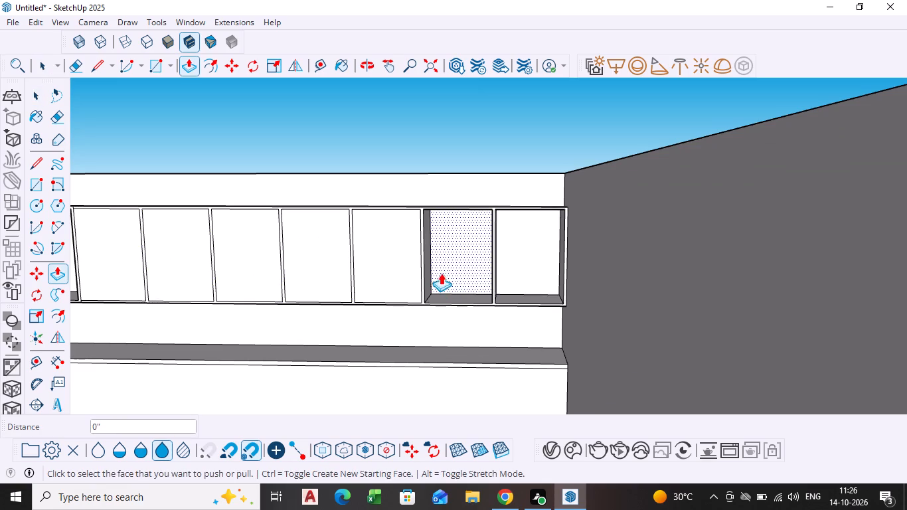
pyautogui.press('space')
# Draw a short line across the top border at the divider between the seventh panel and the eighth compartment.
pyautogui.scroll(8, 418, 232)
pyautogui.press('l')
pyautogui.scroll(3, 438, 194)
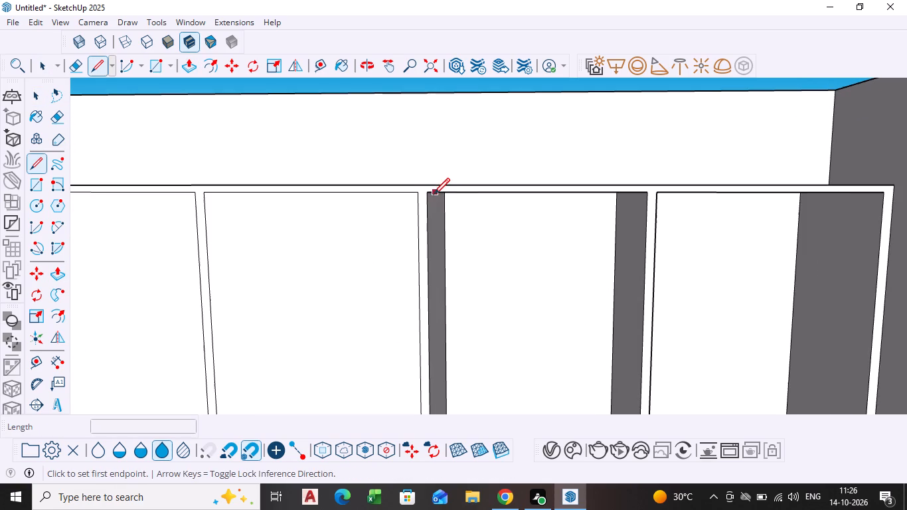
pyautogui.click(430, 196)
pyautogui.scroll(4, 428, 184)
pyautogui.click(428, 184)
# Draw a 1" line across the bottom border from the seventh panel's lower corner nearest the eighth compartment.
pyautogui.scroll(-10, 431, 228)
pyautogui.keyDown('shift'); pyautogui.moveTo(427, 277); pyautogui.dragTo(404, 129, button='middle'); pyautogui.keyUp('shift')
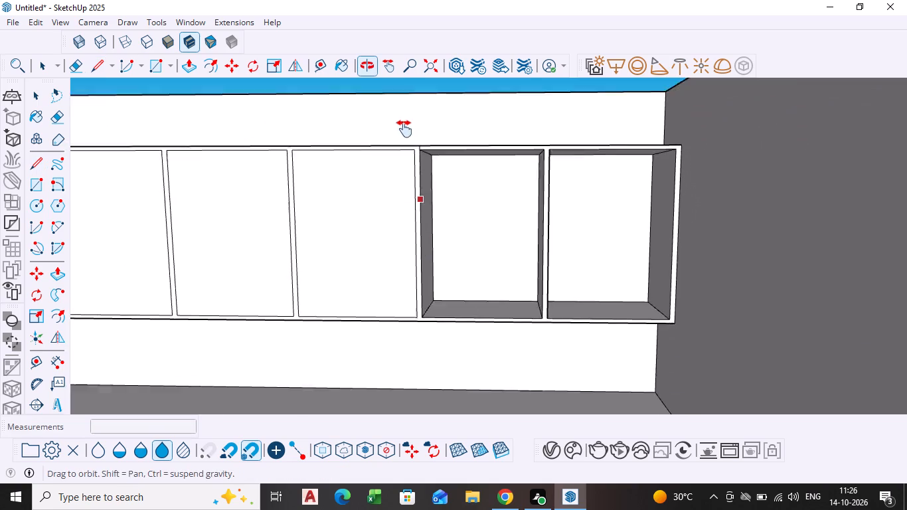
pyautogui.keyDown('shift'); pyautogui.moveTo(404, 129); pyautogui.dragTo(404, 127, button='middle'); pyautogui.keyUp('shift')
pyautogui.scroll(8, 390, 242)
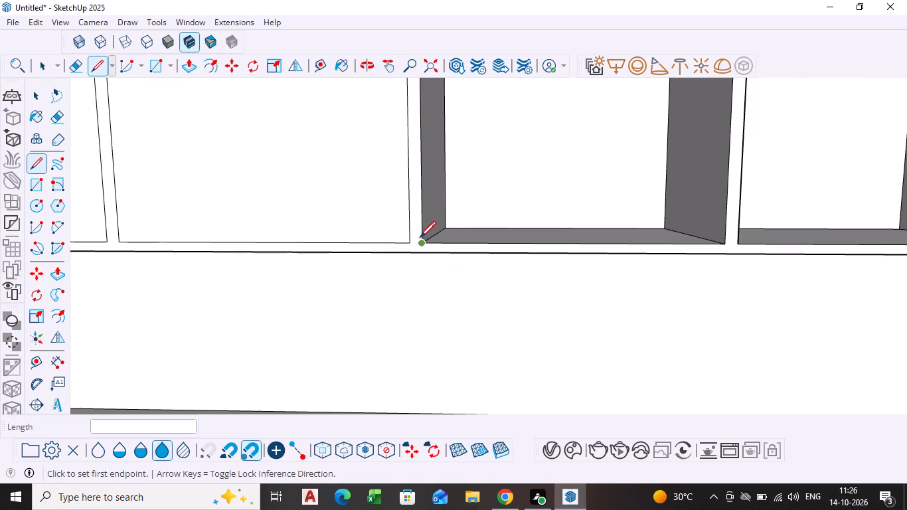
pyautogui.click(412, 244)
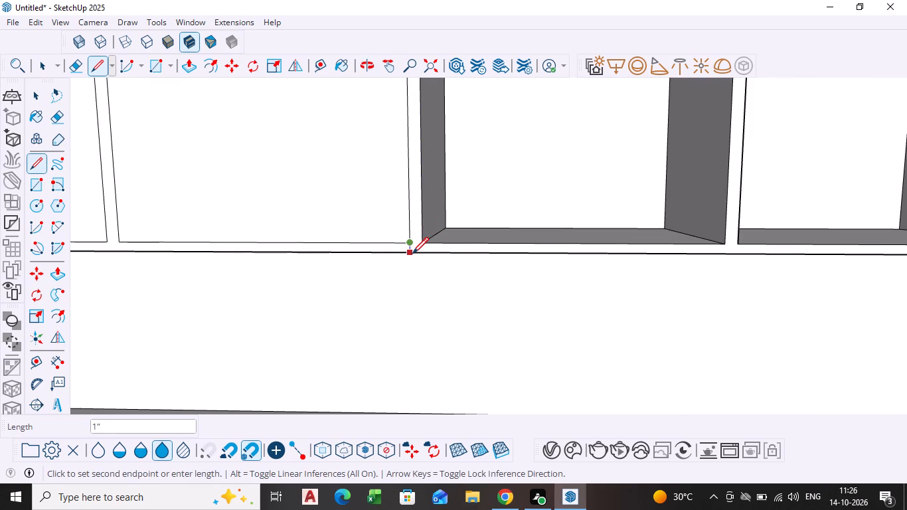
pyautogui.click(412, 255)
pyautogui.press('space')
pyautogui.scroll(-6, 283, 241)
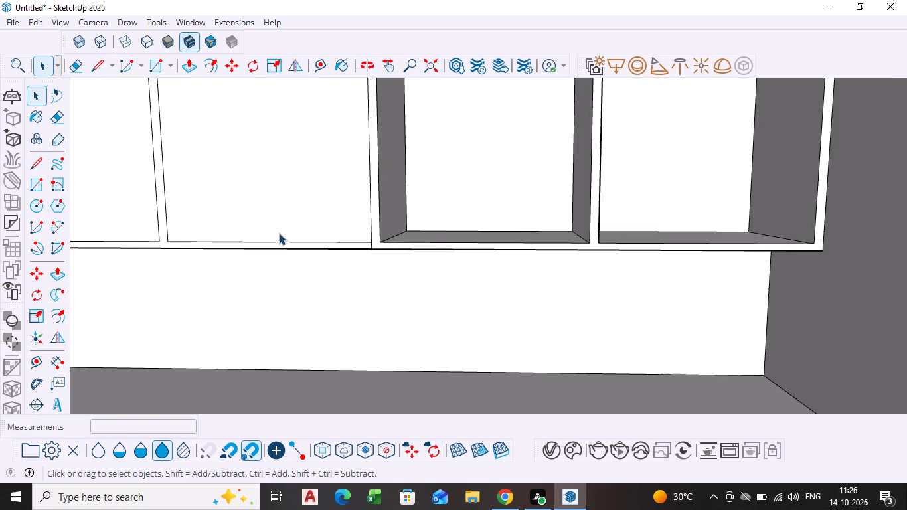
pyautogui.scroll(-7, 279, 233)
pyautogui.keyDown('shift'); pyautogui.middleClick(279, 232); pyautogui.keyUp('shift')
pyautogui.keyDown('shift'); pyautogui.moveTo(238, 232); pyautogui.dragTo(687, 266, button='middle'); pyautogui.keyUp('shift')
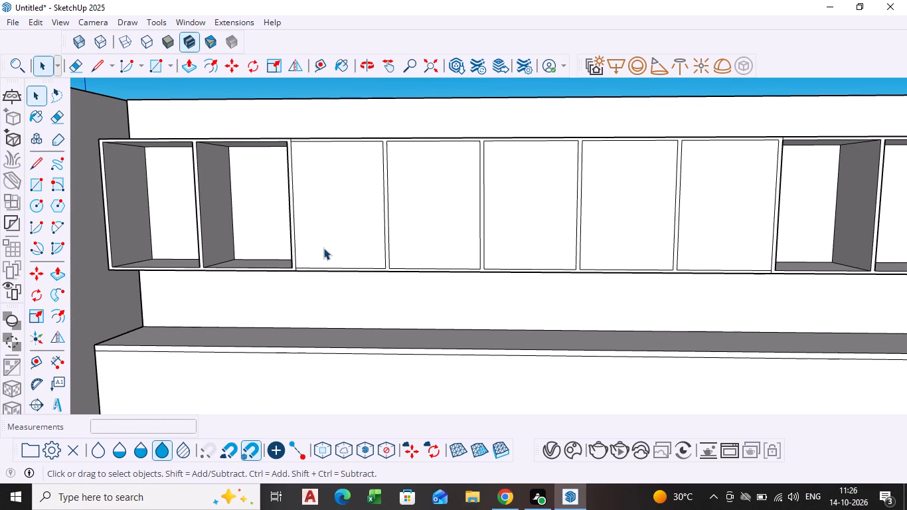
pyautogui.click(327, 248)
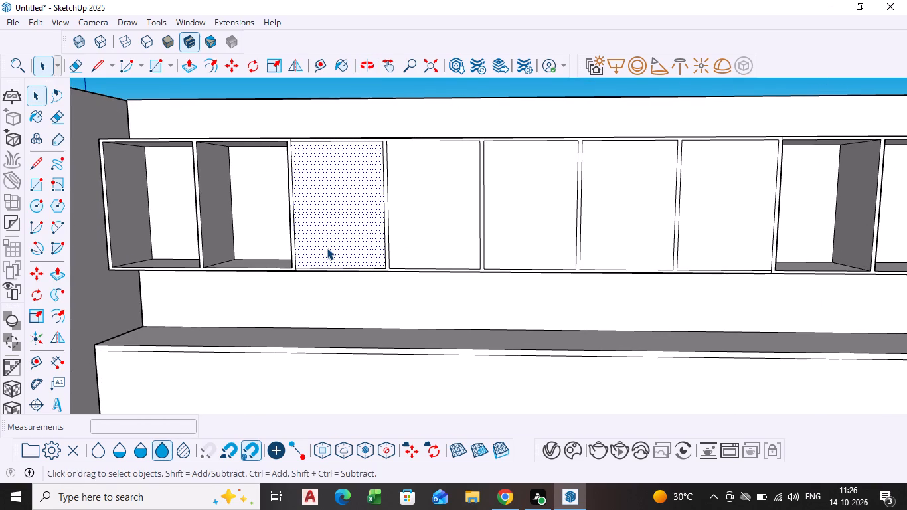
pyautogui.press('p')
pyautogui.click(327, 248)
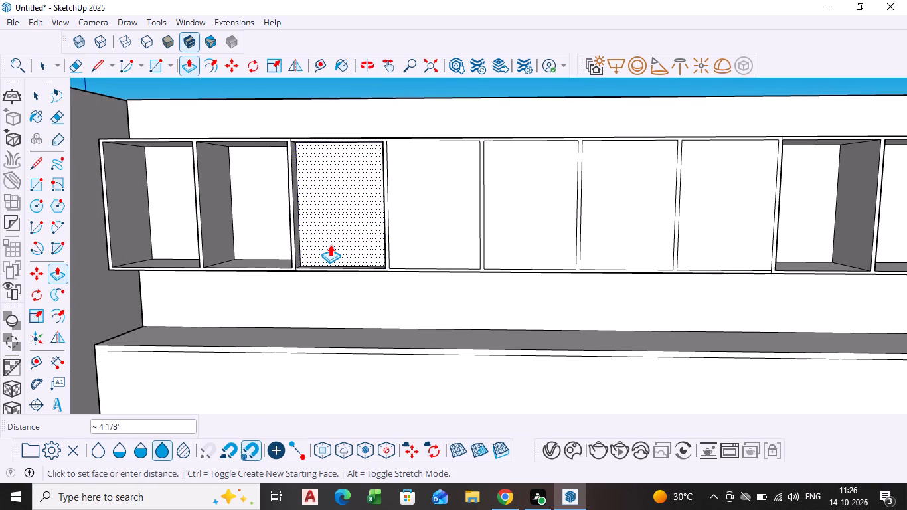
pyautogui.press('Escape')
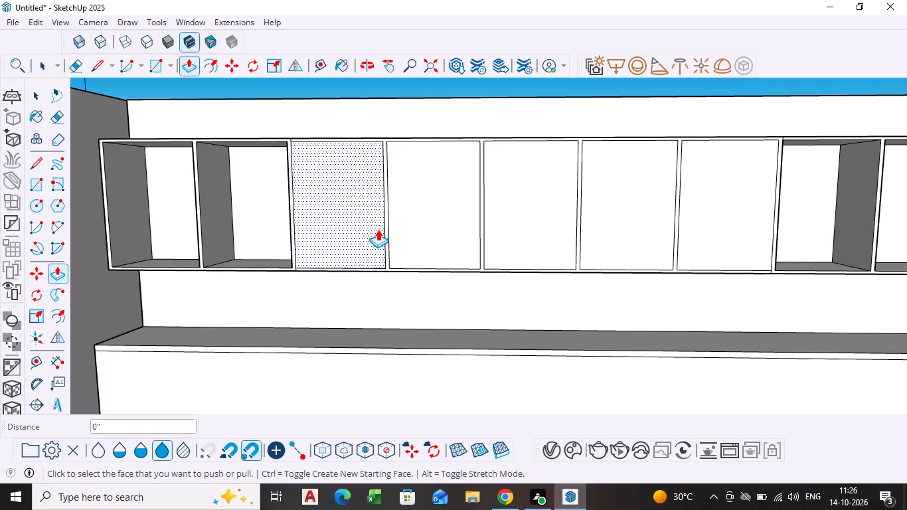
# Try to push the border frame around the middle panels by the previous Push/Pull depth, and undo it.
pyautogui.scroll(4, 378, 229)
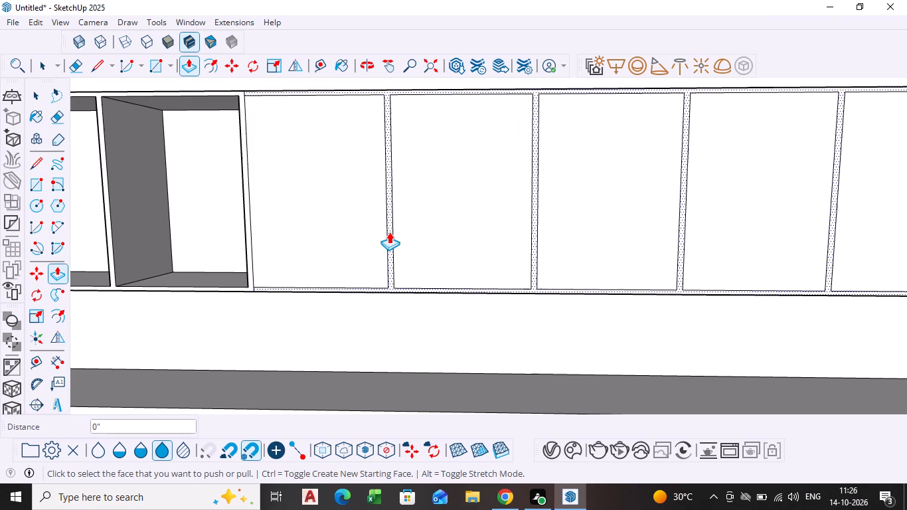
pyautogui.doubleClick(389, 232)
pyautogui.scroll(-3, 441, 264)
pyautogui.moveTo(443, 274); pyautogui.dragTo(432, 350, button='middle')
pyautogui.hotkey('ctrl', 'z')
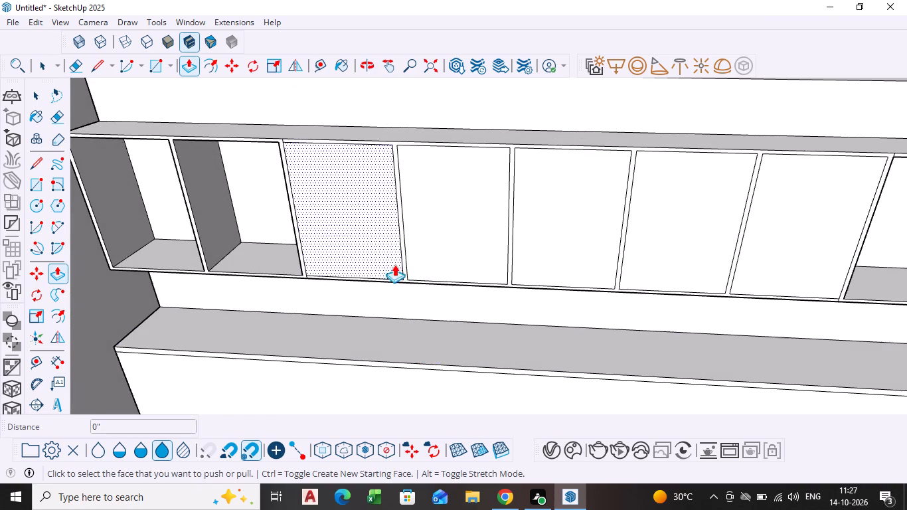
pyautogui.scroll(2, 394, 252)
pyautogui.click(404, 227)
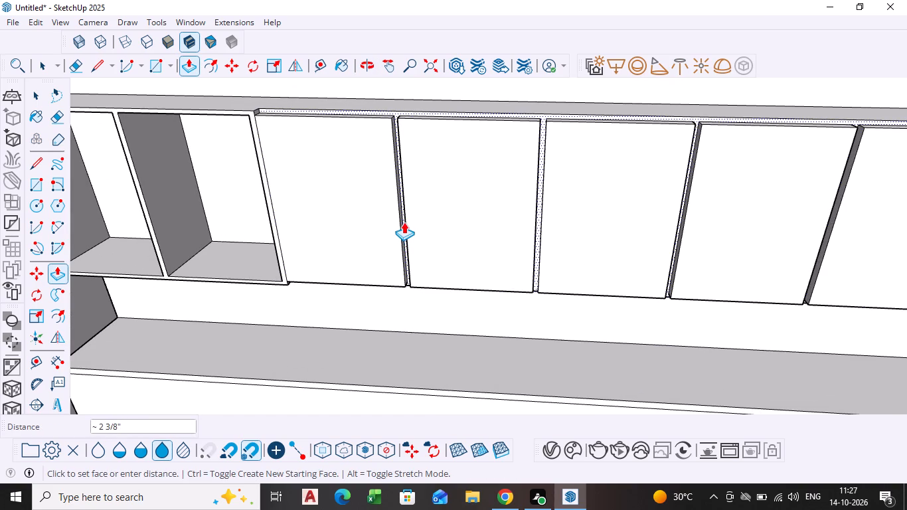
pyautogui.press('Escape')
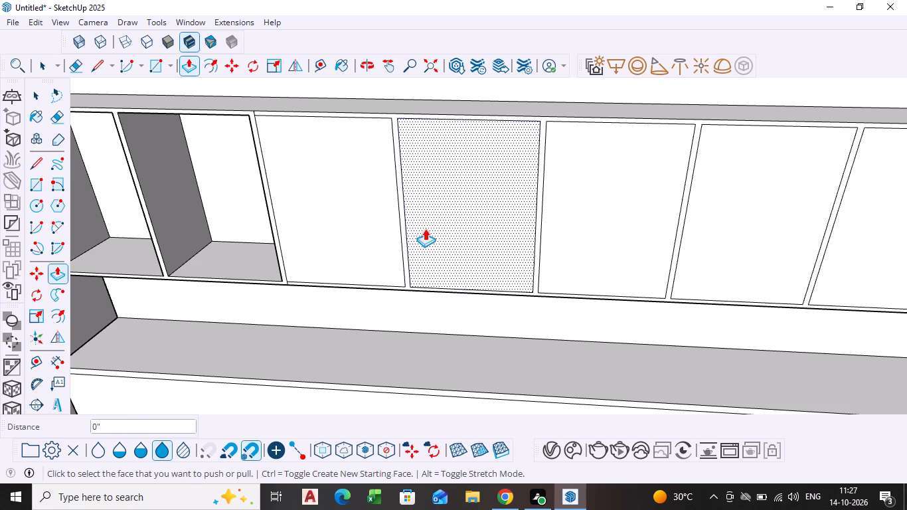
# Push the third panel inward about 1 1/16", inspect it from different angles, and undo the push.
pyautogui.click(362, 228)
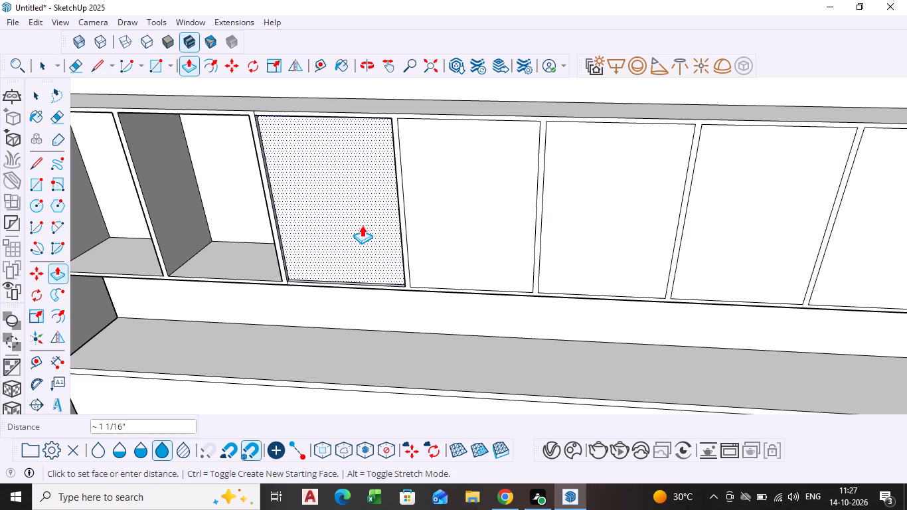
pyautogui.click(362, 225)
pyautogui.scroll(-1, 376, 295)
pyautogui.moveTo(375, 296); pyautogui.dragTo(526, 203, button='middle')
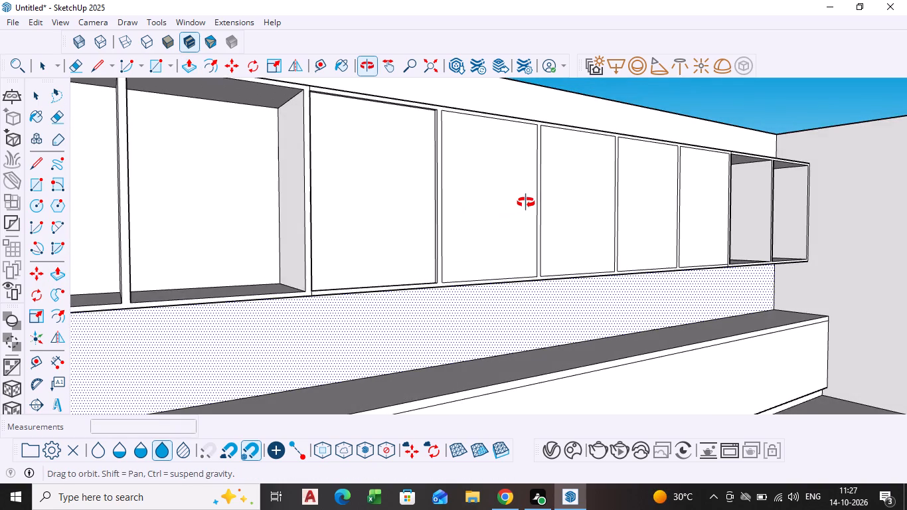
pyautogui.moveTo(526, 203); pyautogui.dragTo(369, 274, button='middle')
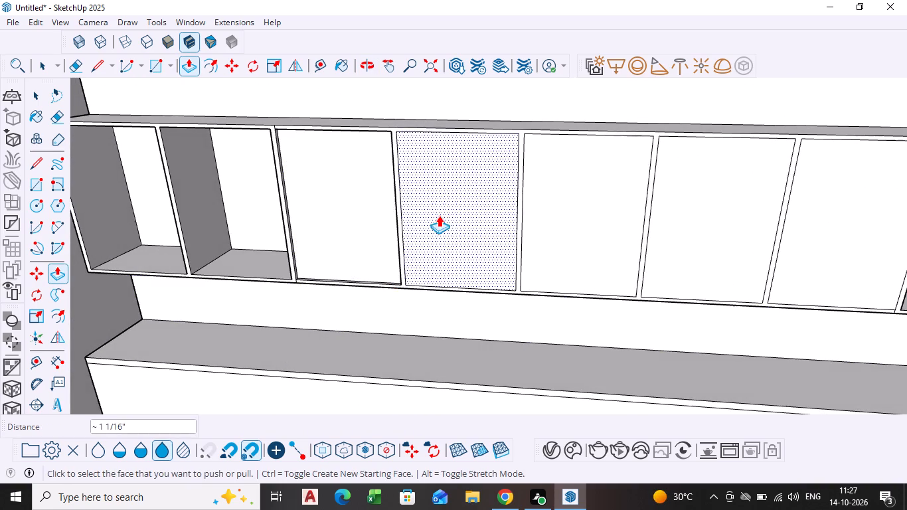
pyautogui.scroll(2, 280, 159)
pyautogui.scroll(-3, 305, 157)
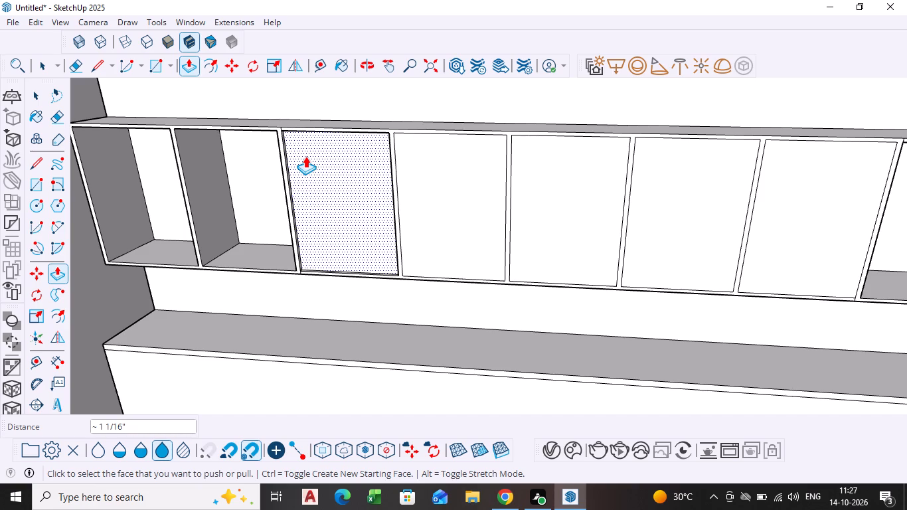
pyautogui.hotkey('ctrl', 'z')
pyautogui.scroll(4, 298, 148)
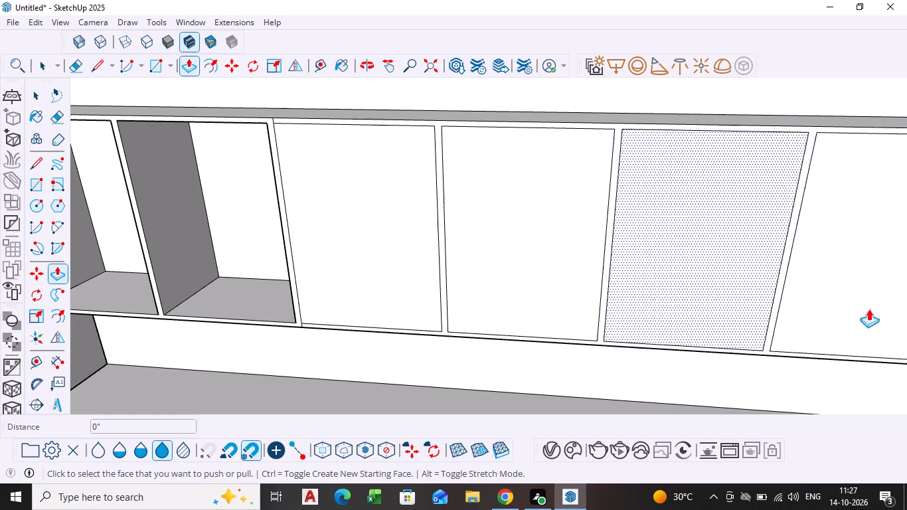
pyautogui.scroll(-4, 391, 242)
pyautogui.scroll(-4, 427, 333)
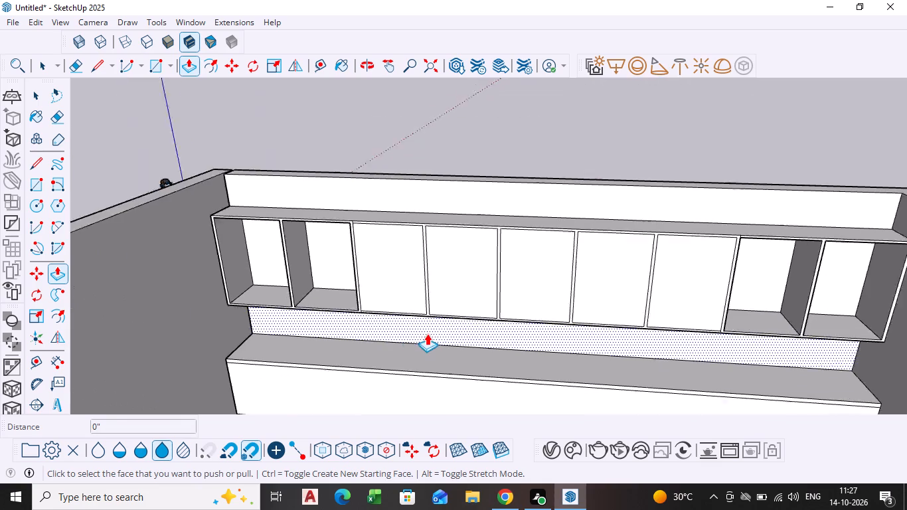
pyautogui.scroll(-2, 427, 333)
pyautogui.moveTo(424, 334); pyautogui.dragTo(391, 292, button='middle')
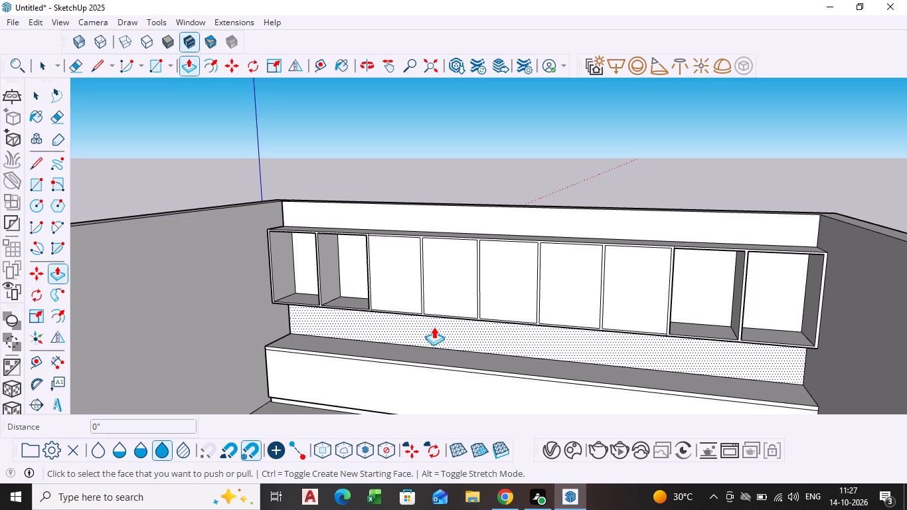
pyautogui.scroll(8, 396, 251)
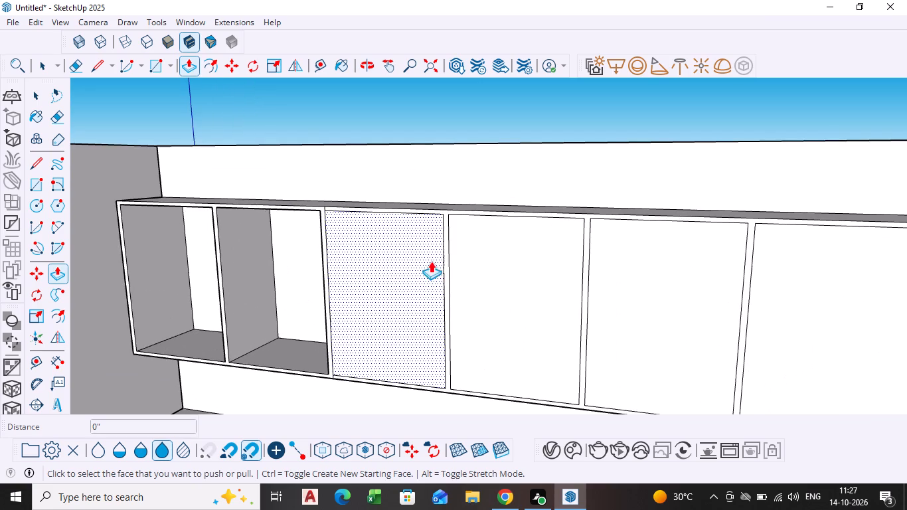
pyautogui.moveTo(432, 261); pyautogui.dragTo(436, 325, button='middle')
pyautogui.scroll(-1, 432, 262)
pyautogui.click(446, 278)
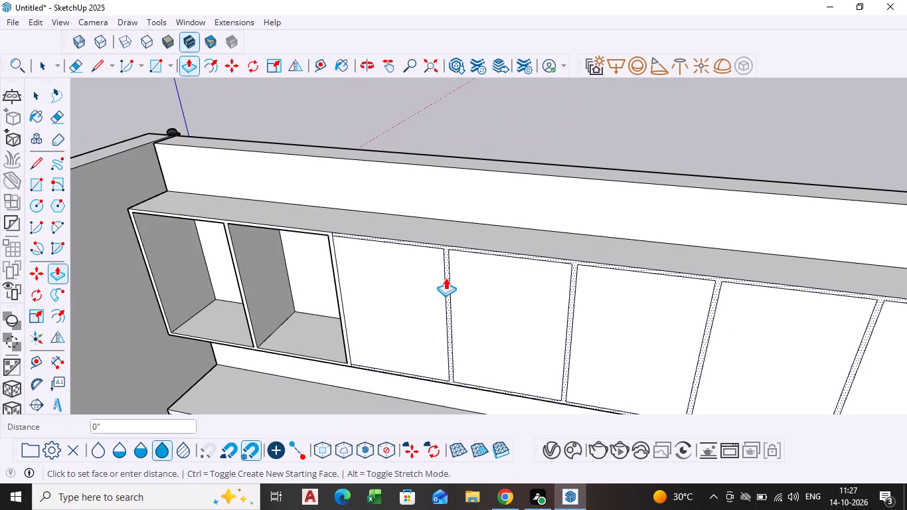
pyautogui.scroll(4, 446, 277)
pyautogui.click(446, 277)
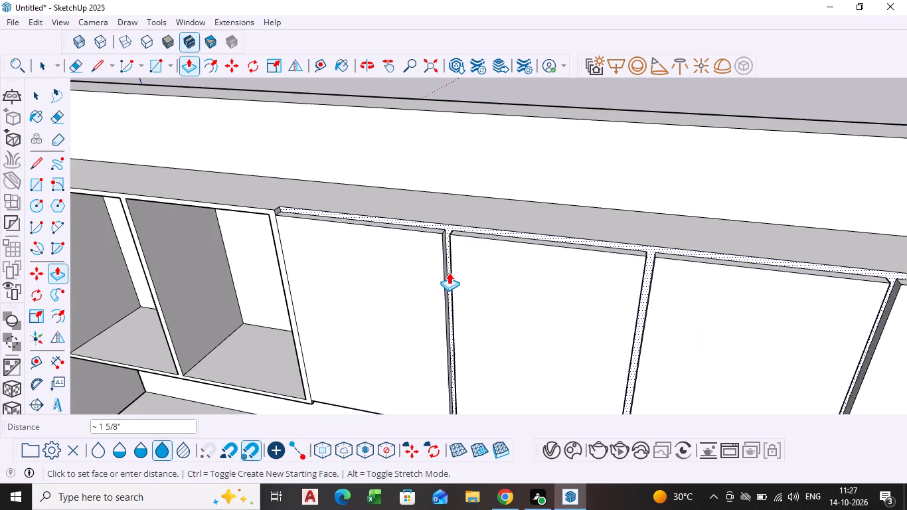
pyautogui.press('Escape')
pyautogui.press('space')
# Draw a line about 1 5/16" long across the top of the divider between the third and fourth panels.
pyautogui.scroll(5, 446, 263)
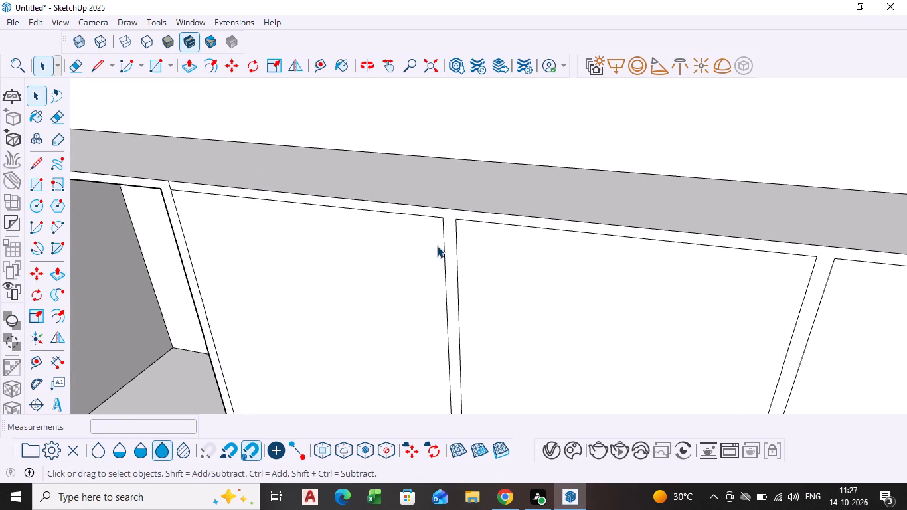
pyautogui.press('l')
pyautogui.click(447, 222)
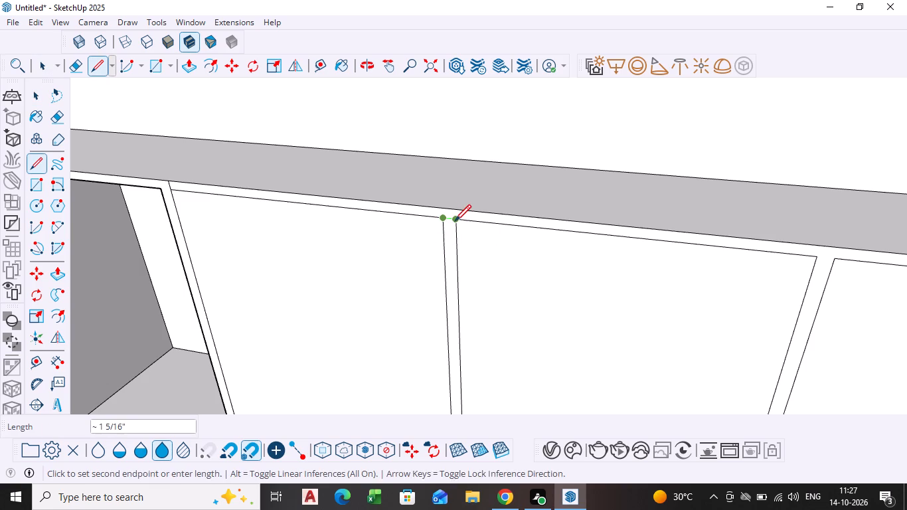
pyautogui.click(455, 222)
pyautogui.scroll(-6, 463, 270)
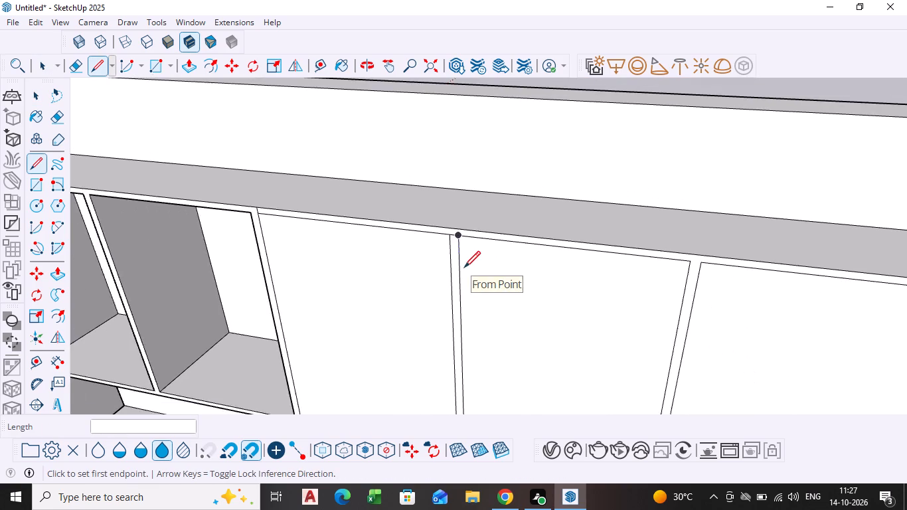
pyautogui.scroll(-2, 464, 269)
pyautogui.press('space')
pyautogui.scroll(1, 430, 369)
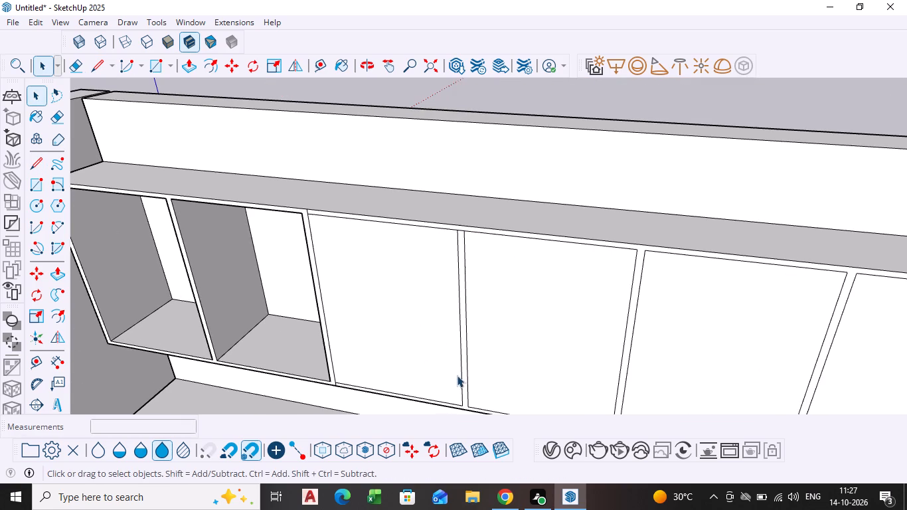
# Draw a line about 1 5/16" long across the bottom of the divider between the third and fourth panels.
pyautogui.scroll(3, 412, 359)
pyautogui.press('l')
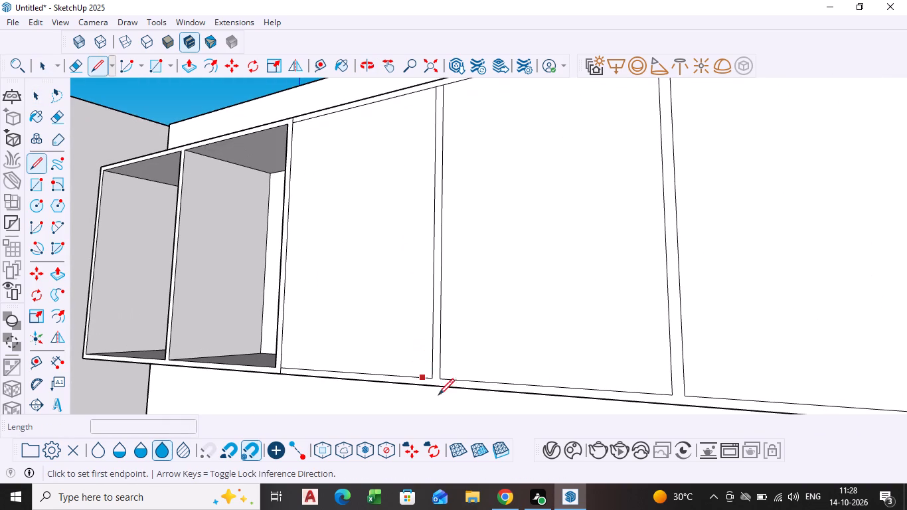
pyautogui.click(433, 381)
pyautogui.click(441, 381)
pyautogui.press('space')
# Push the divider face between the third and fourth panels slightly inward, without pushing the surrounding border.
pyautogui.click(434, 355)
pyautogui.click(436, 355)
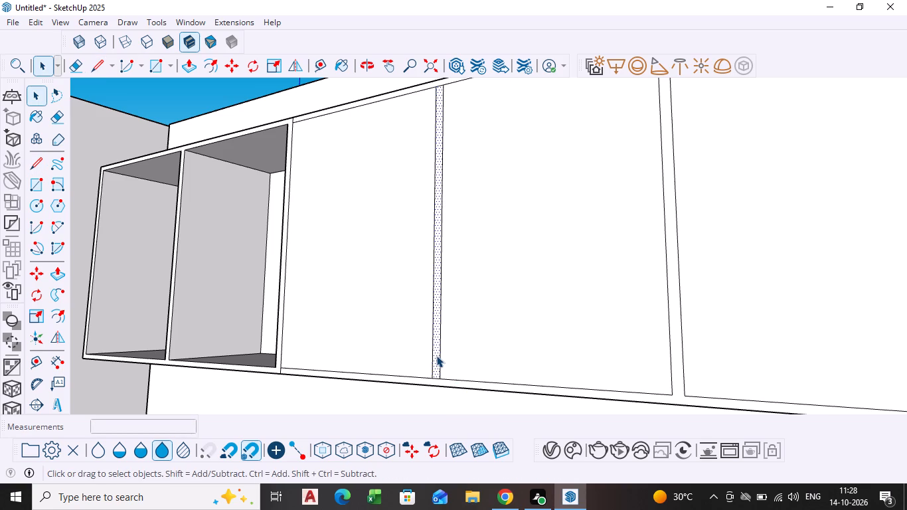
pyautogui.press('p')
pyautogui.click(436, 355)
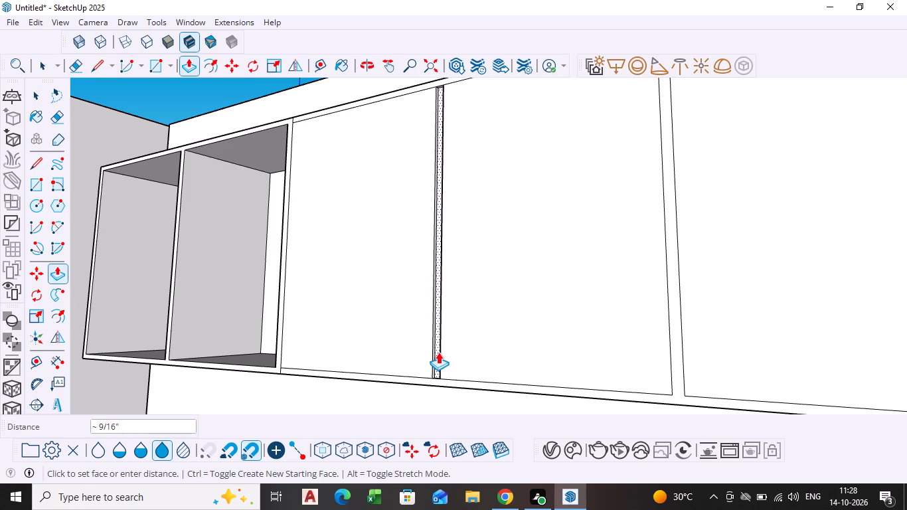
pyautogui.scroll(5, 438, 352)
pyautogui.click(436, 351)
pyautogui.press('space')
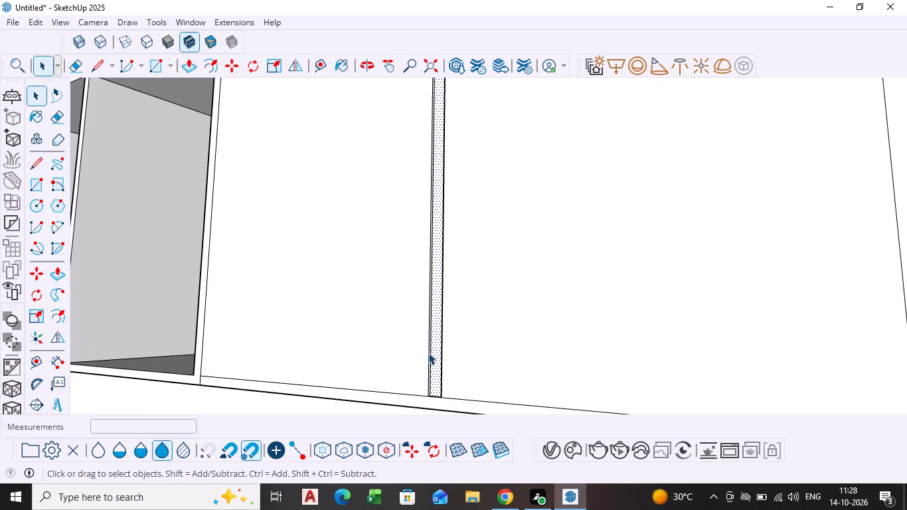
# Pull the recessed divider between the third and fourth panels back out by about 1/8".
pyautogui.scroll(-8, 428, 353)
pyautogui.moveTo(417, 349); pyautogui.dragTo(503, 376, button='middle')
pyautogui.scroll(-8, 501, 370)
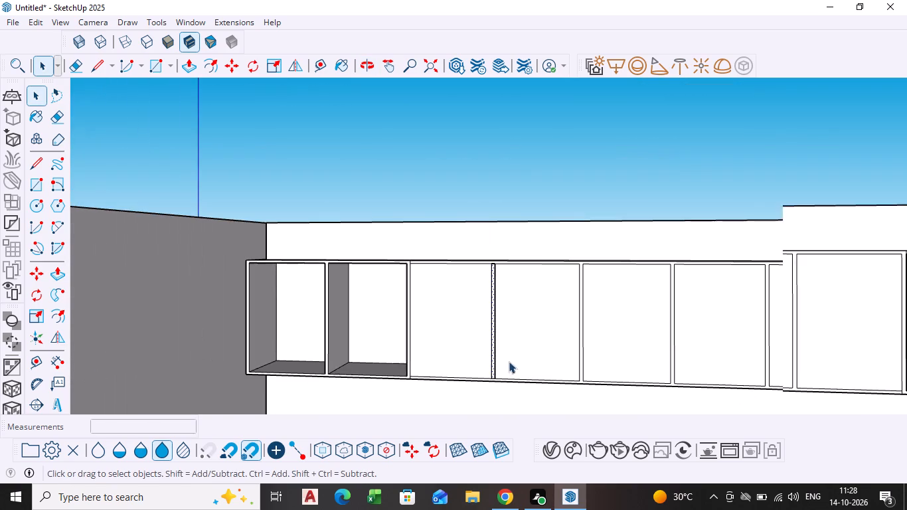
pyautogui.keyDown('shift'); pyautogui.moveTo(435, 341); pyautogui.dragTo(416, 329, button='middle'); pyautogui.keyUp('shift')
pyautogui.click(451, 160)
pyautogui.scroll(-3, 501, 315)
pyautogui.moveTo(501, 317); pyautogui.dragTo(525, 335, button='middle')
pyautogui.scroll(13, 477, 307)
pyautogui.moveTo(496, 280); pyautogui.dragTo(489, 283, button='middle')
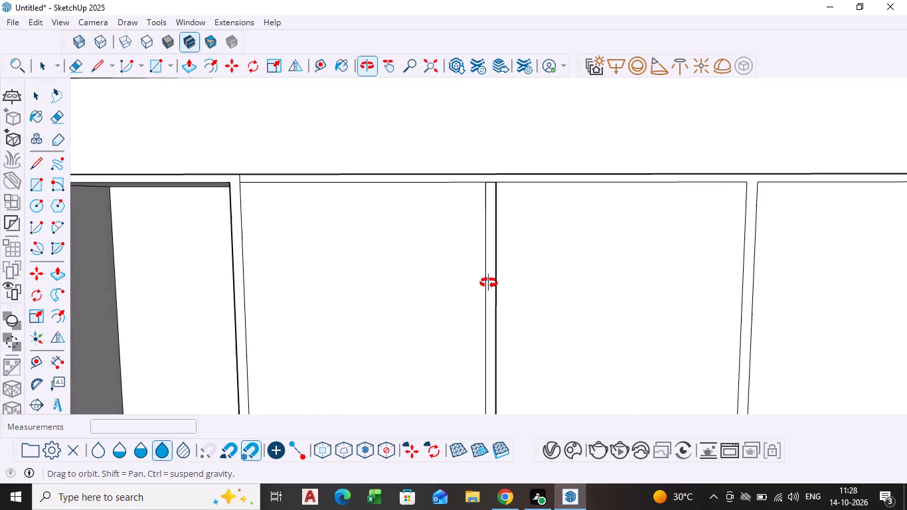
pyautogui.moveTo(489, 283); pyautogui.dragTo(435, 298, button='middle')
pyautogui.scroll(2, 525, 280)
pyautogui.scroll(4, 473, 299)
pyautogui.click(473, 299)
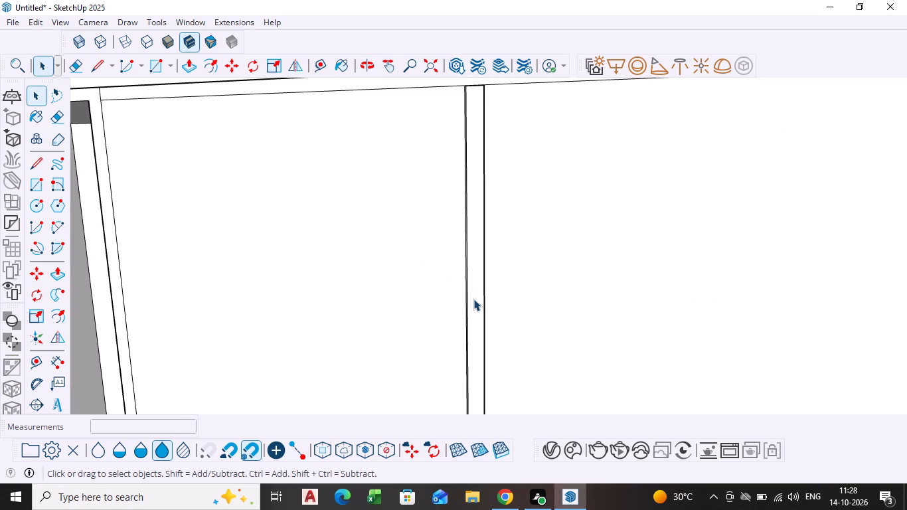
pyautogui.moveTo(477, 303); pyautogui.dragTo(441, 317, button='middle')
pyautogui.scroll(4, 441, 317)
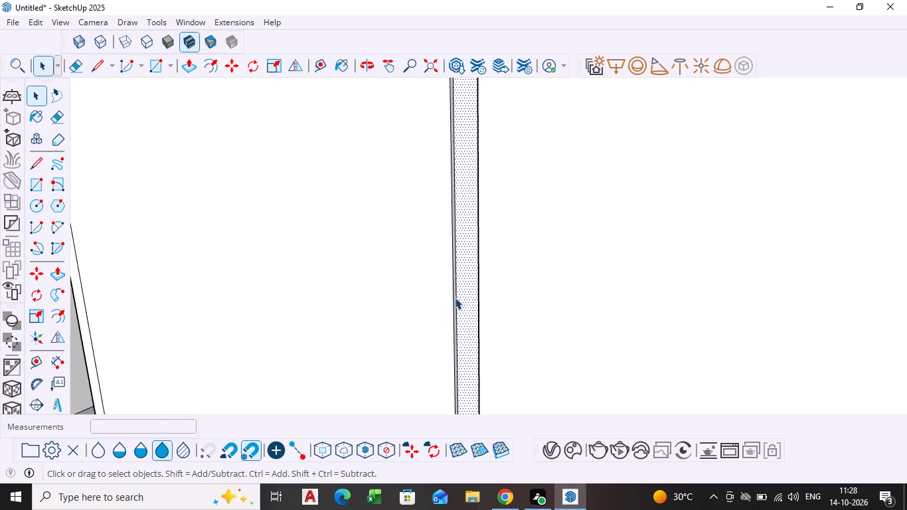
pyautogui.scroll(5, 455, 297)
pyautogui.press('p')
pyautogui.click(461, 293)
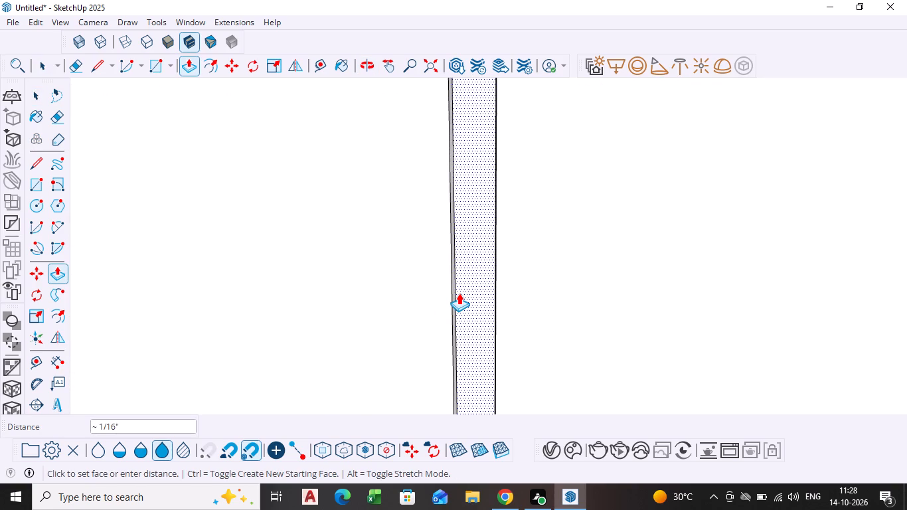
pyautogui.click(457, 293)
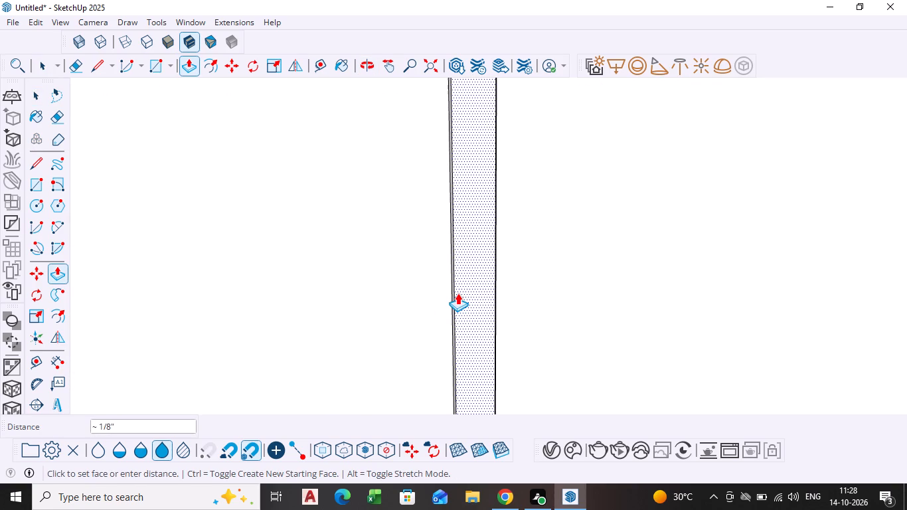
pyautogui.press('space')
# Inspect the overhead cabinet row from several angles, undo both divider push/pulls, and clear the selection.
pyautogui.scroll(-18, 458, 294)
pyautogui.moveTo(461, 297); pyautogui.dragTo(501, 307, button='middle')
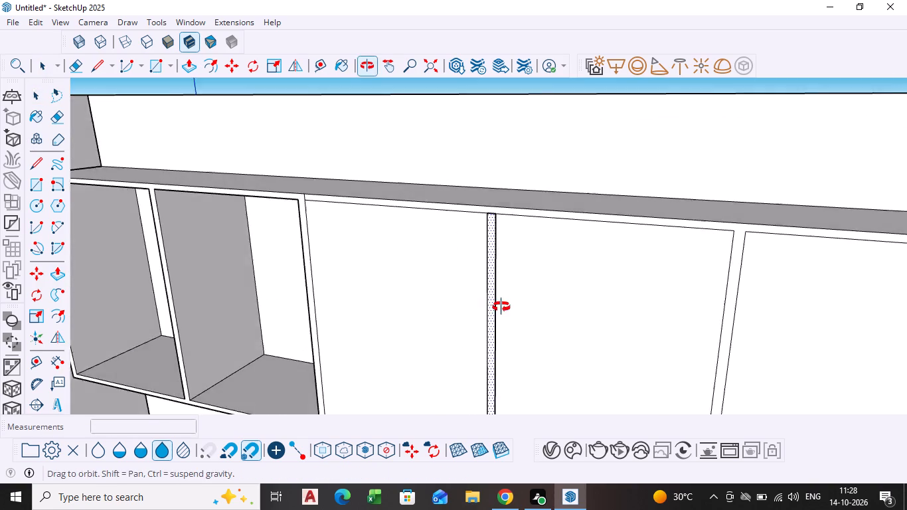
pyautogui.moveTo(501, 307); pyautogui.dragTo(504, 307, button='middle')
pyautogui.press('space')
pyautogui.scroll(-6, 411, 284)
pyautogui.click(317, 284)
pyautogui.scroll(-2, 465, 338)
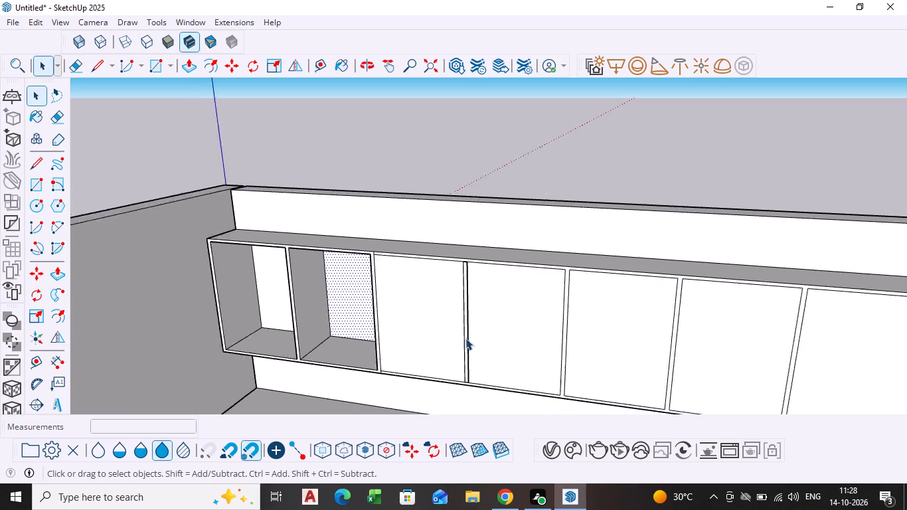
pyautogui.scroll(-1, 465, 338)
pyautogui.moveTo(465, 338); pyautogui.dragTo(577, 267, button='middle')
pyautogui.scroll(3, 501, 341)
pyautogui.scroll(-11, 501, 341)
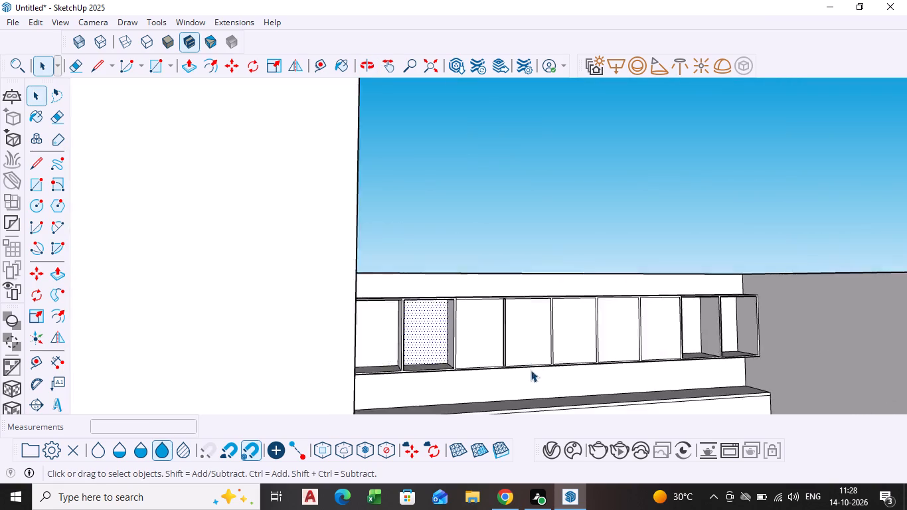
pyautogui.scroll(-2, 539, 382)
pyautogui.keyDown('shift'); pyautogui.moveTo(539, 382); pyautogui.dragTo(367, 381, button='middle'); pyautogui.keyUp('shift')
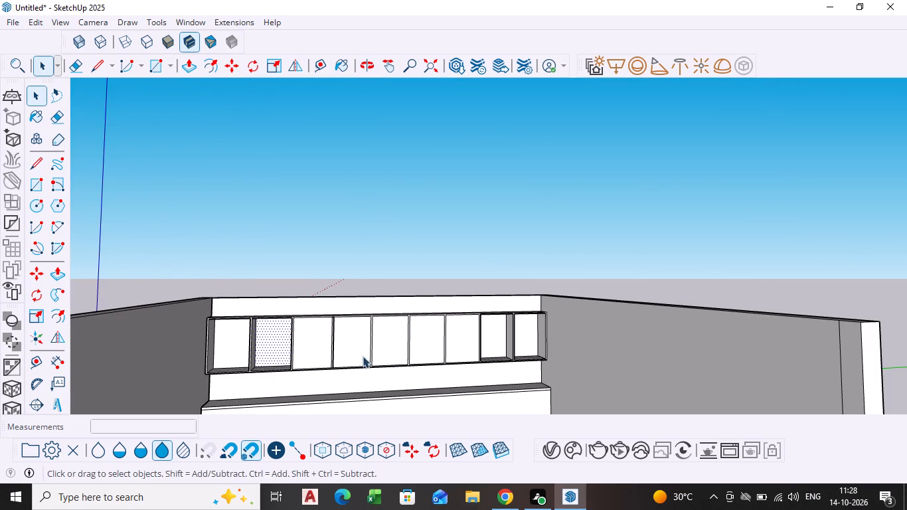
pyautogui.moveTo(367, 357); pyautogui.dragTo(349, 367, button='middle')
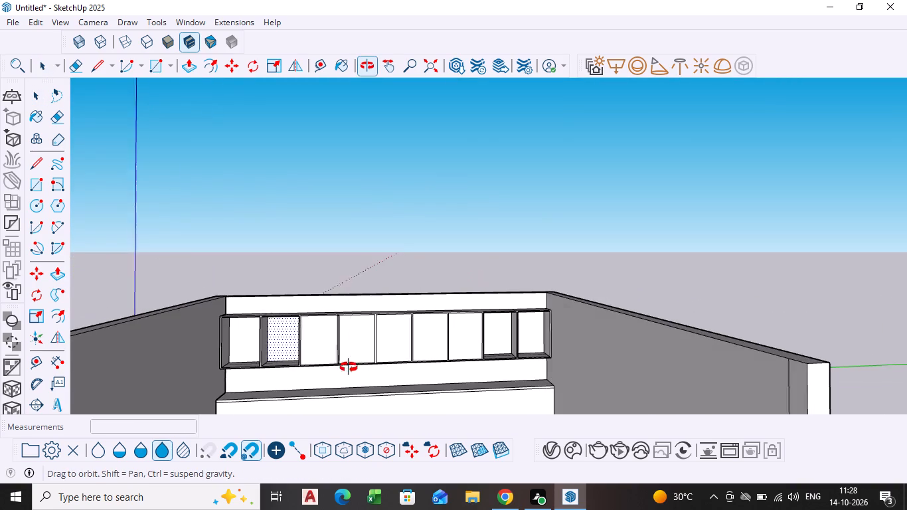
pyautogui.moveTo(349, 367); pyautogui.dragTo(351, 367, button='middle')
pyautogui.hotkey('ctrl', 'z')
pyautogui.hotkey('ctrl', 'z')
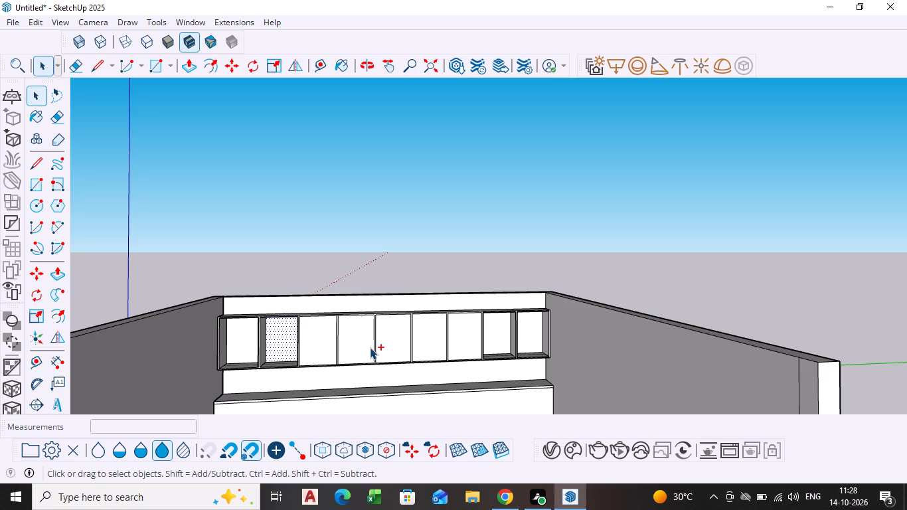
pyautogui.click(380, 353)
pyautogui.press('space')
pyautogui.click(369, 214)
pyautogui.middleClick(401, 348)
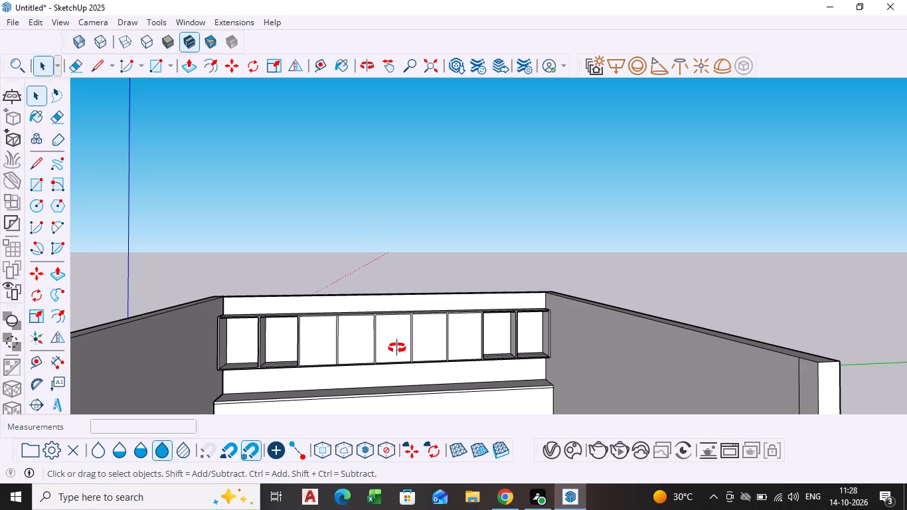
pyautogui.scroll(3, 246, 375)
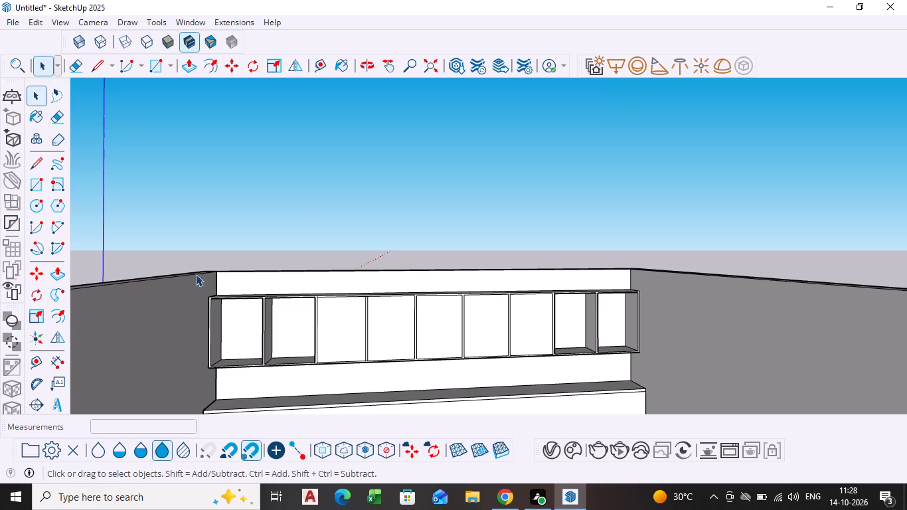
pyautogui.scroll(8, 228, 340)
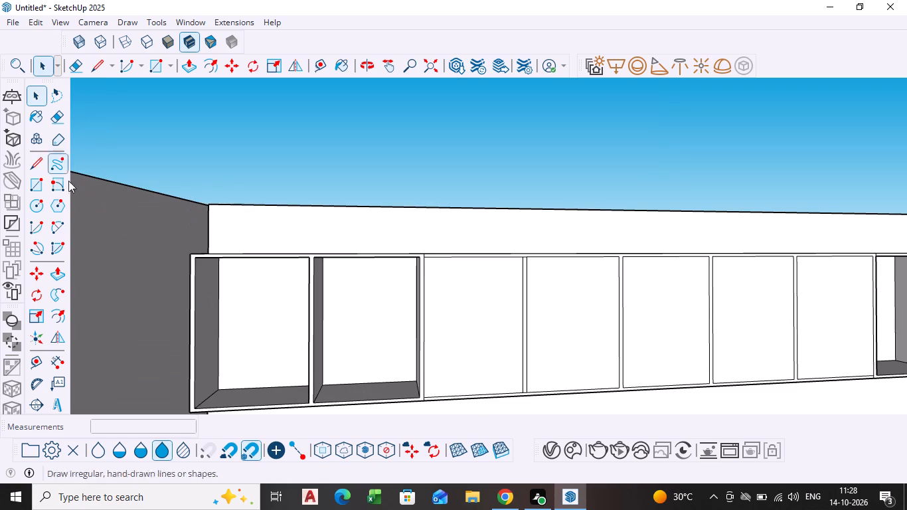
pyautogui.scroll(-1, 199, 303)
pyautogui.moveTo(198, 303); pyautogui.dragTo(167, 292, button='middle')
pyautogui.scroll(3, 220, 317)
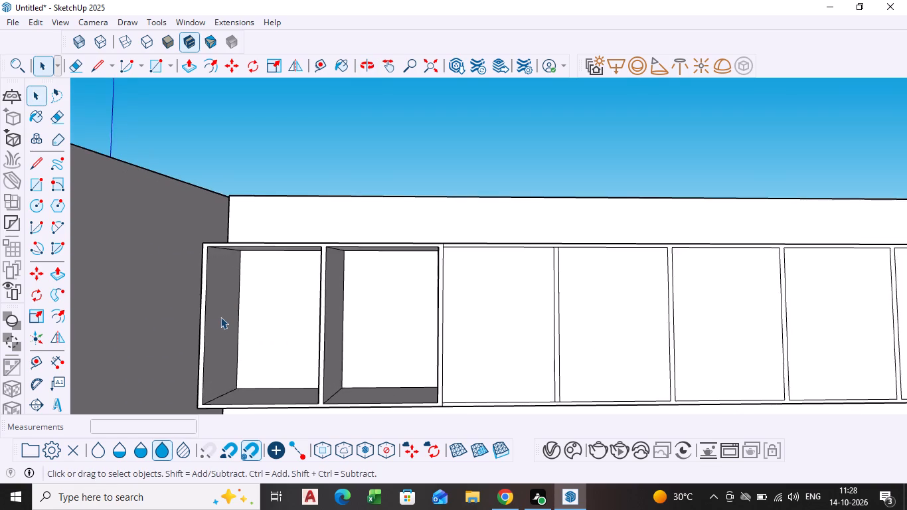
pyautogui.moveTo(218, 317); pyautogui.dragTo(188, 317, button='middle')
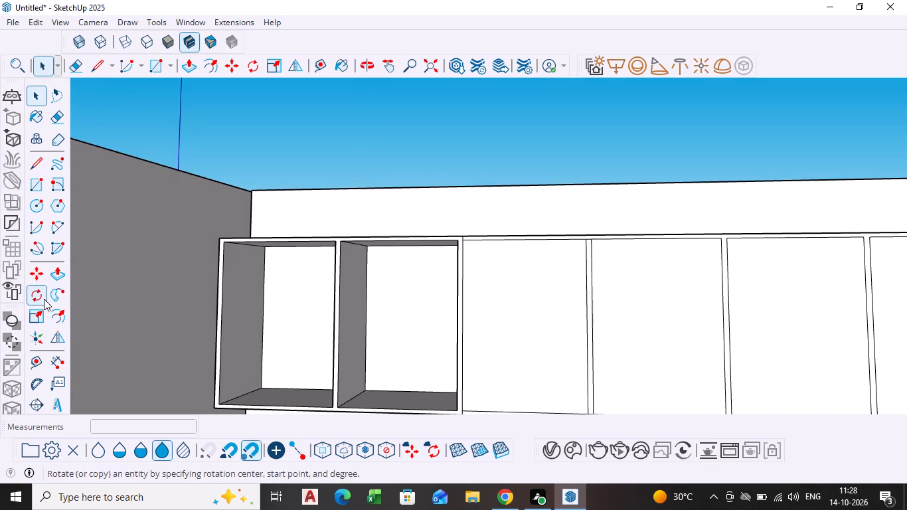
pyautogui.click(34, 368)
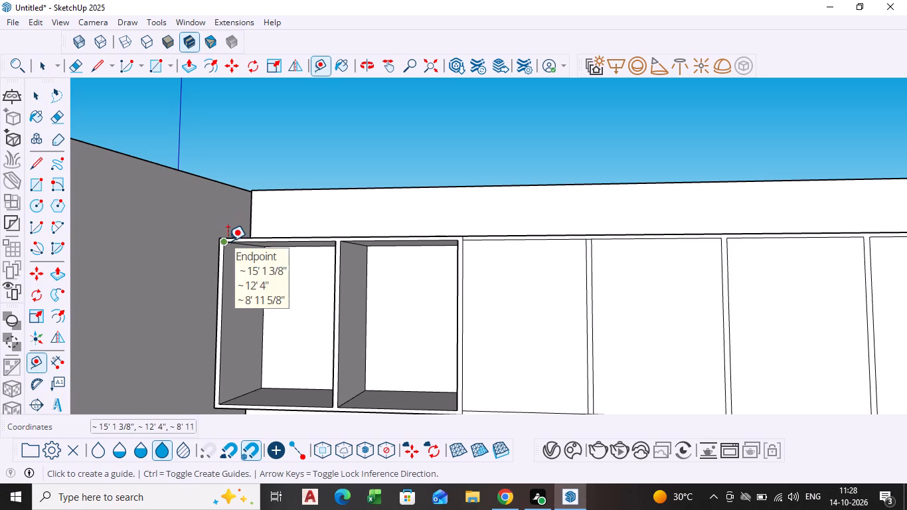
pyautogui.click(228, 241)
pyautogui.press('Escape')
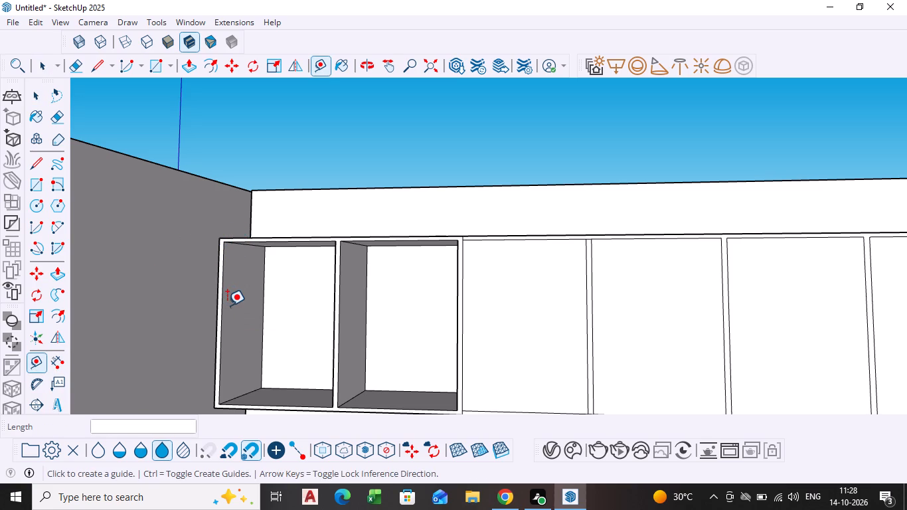
# Draw a line about 1' 9" long across the first compartment's outer side wall at mid-height, from front edge to back edge.
pyautogui.click(29, 162)
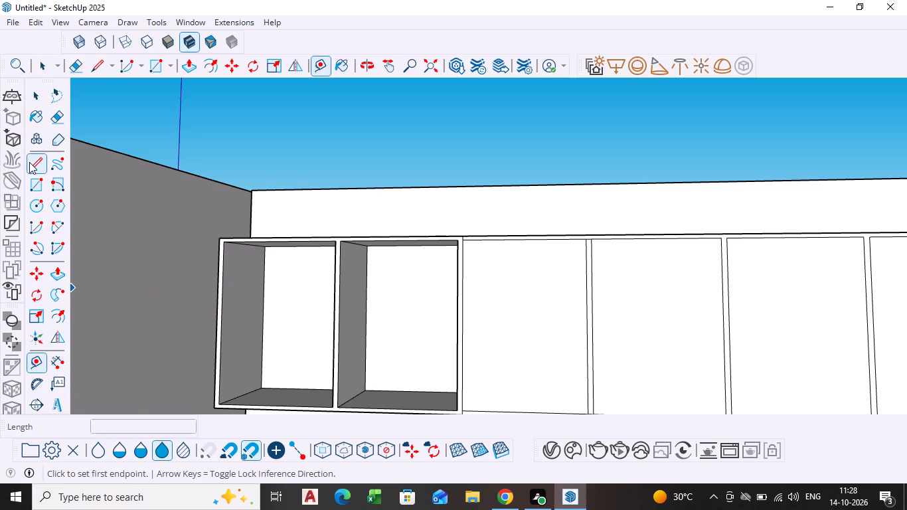
pyautogui.scroll(3, 199, 308)
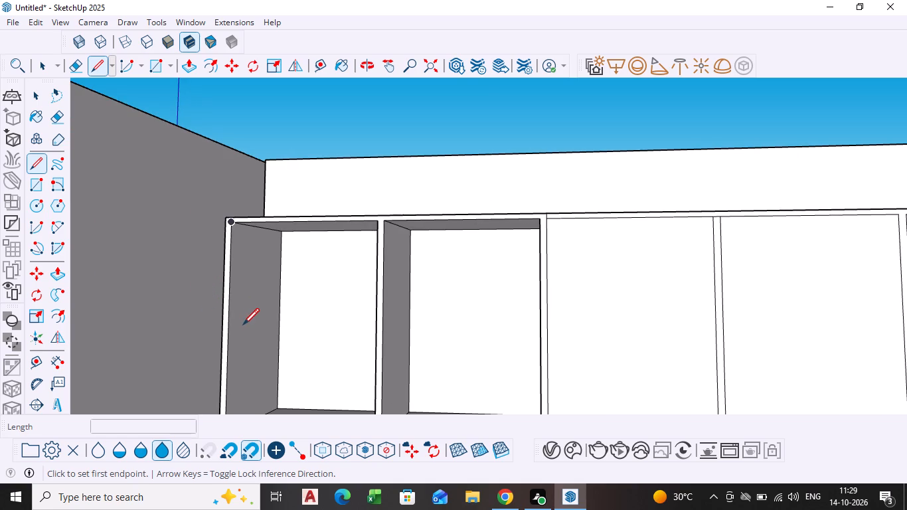
pyautogui.click(230, 328)
pyautogui.click(282, 319)
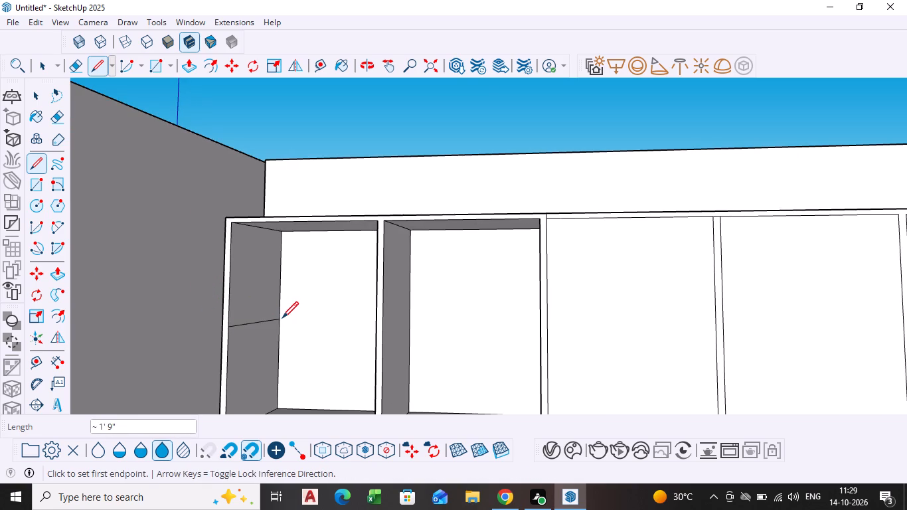
pyautogui.press('space')
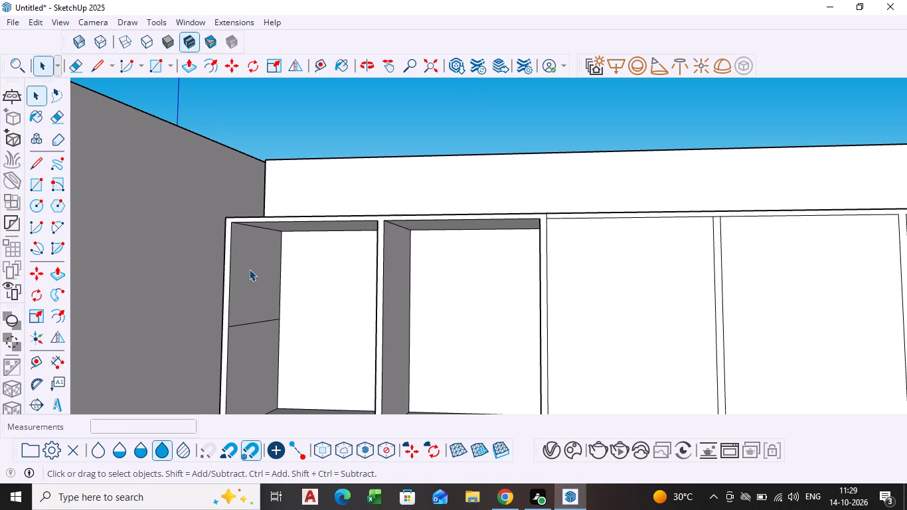
# Draw a line about 2' 1 1/4" long along the red axis from the middle of the upper half of that wall's front edge.
pyautogui.press('l')
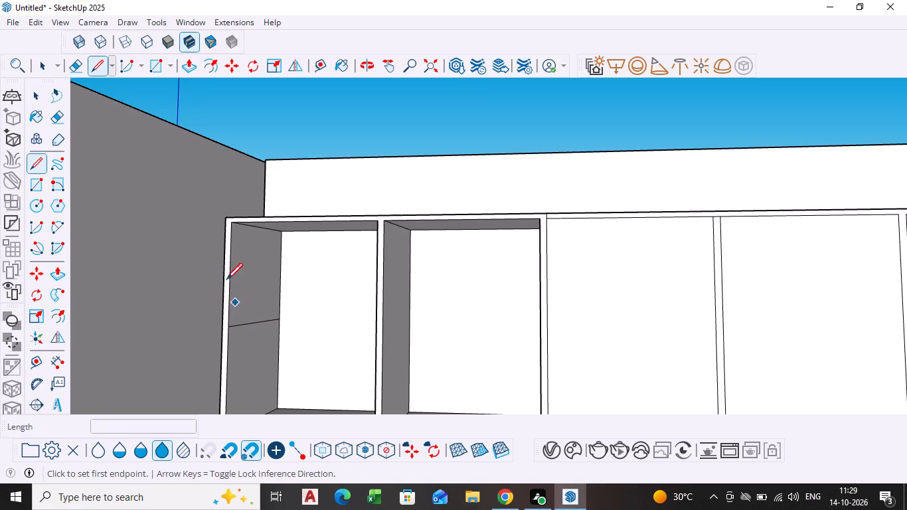
pyautogui.click(230, 277)
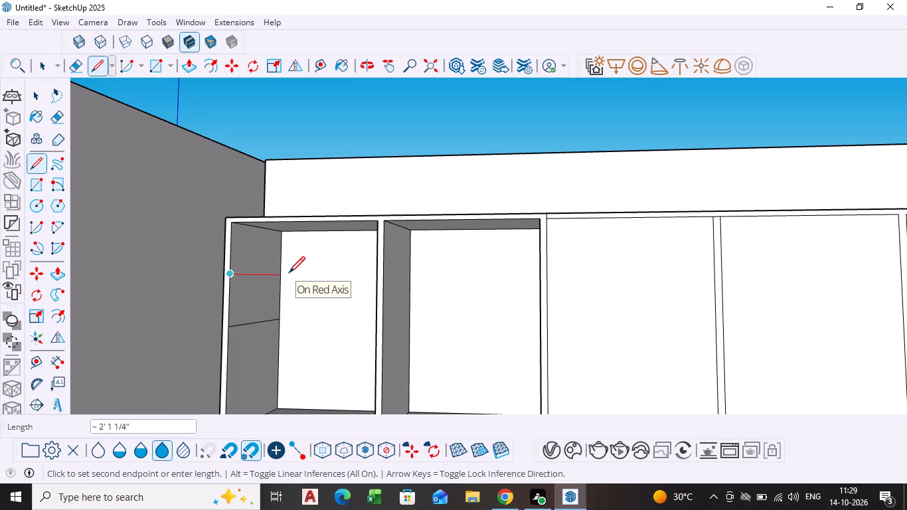
pyautogui.click(289, 274)
pyautogui.press('Escape')
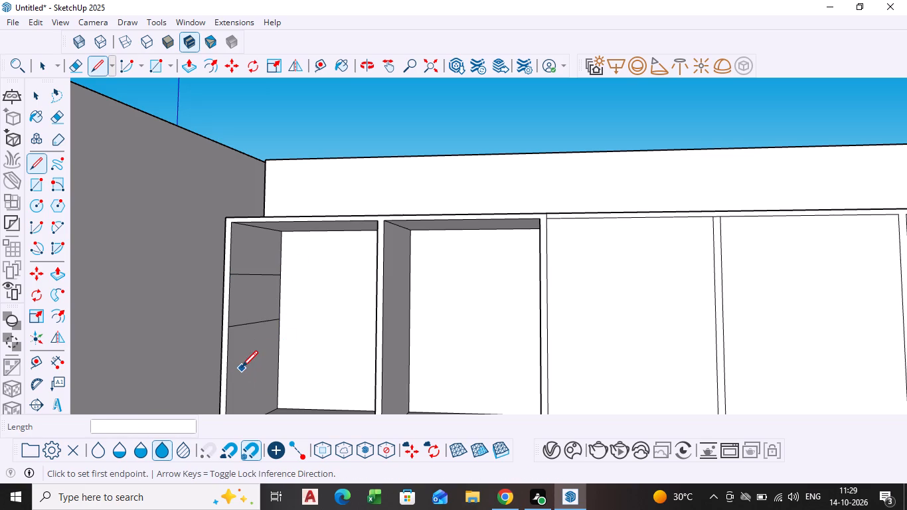
# Draw a line about 1' 9" long across the lower half of the same side wall, from front edge to back edge.
pyautogui.click(229, 386)
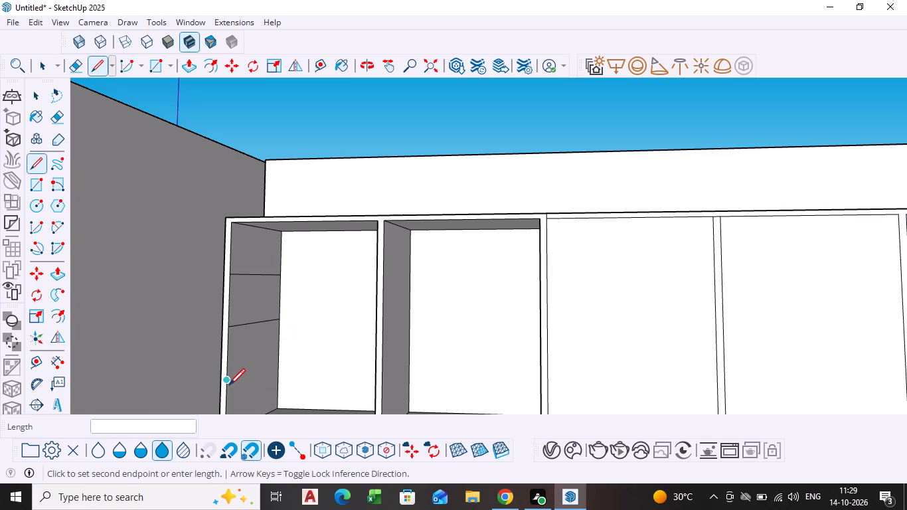
pyautogui.click(286, 367)
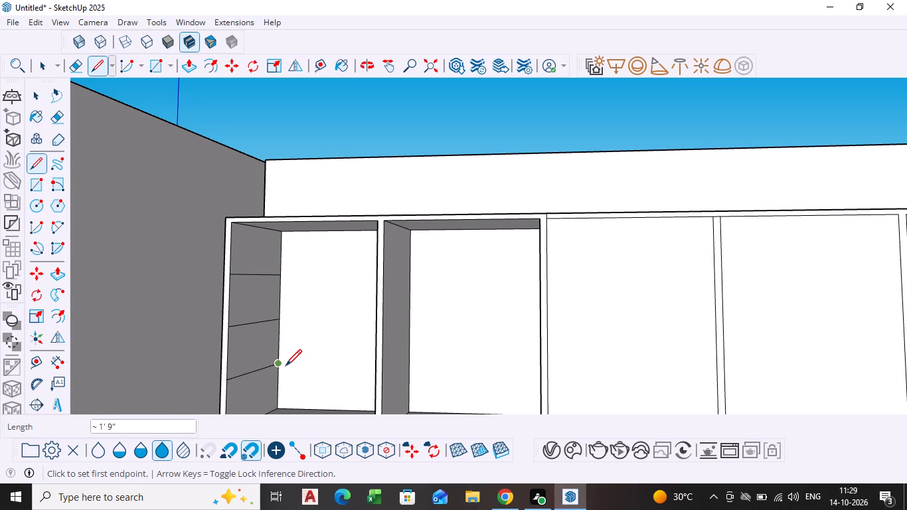
pyautogui.press('space')
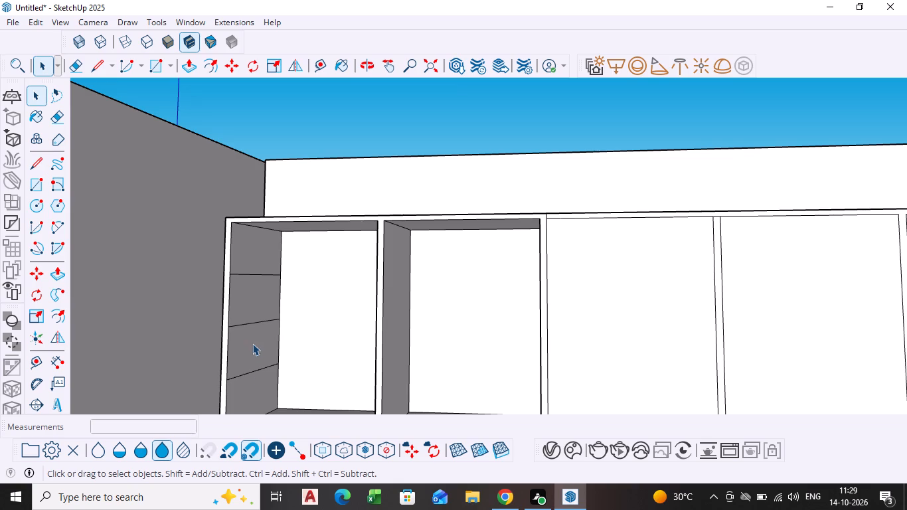
pyautogui.keyDown('shift'); pyautogui.moveTo(247, 342); pyautogui.dragTo(240, 332, button='middle'); pyautogui.keyUp('shift')
pyautogui.scroll(3, 246, 276)
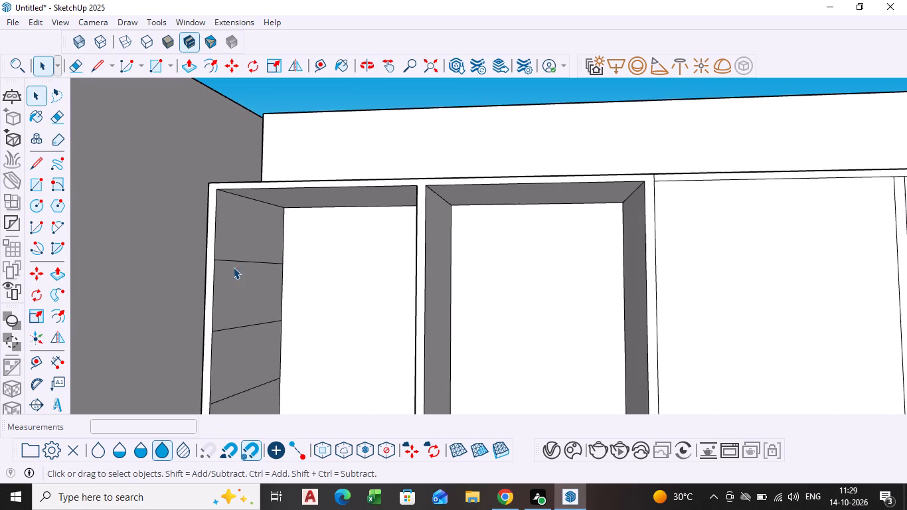
# Copy the upper line on the first compartment's outer side wall 1" down along the wall's front edge.
pyautogui.click(232, 262)
pyautogui.scroll(4, 232, 262)
pyautogui.press('m')
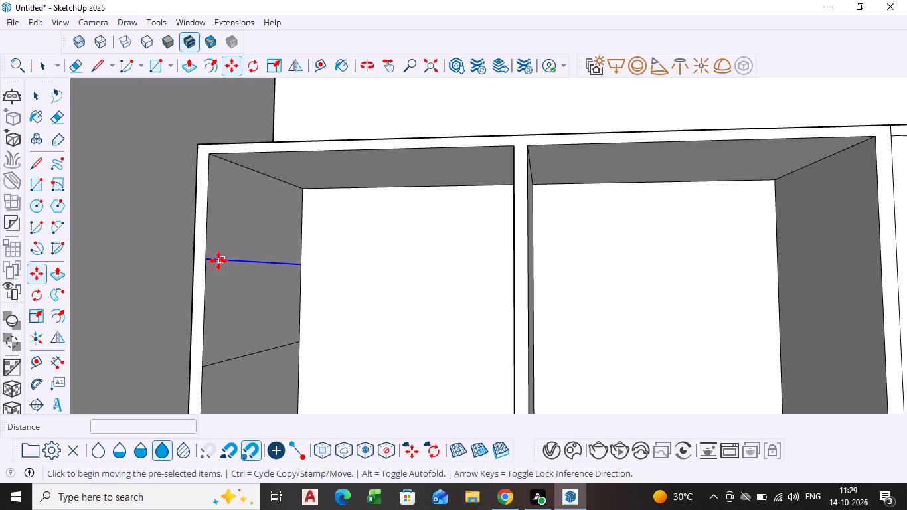
pyautogui.click(208, 260)
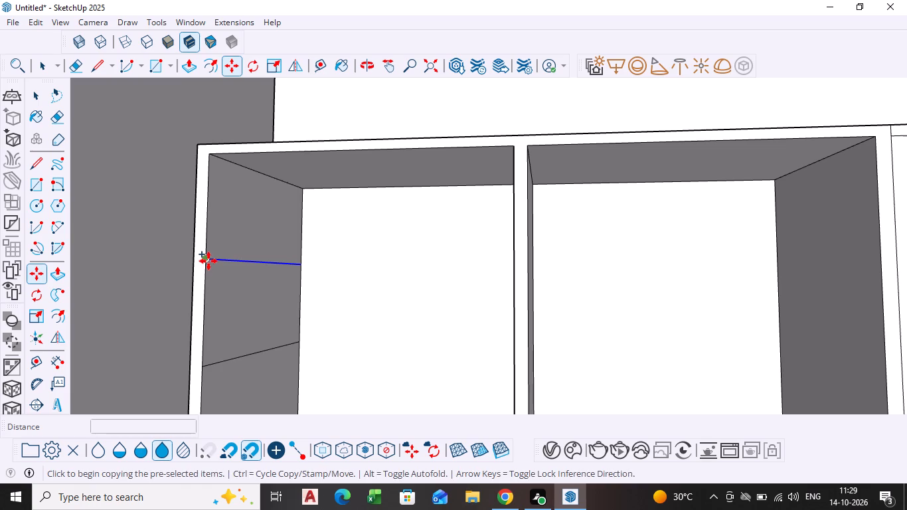
pyautogui.scroll(4, 206, 270)
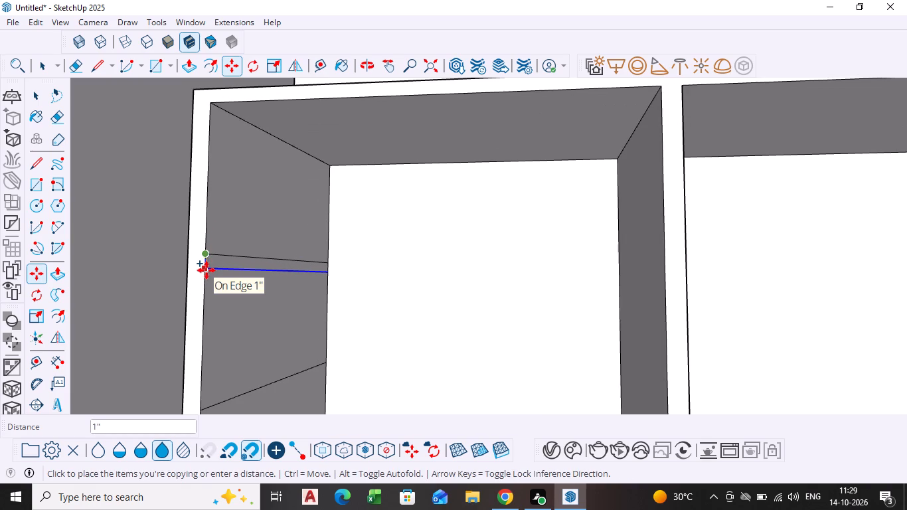
pyautogui.click(206, 270)
# Copy the lower line on the same side wall a short distance down the front edge, forming a thin strip.
pyautogui.scroll(-8, 262, 311)
pyautogui.moveTo(279, 333); pyautogui.dragTo(265, 218, button='middle')
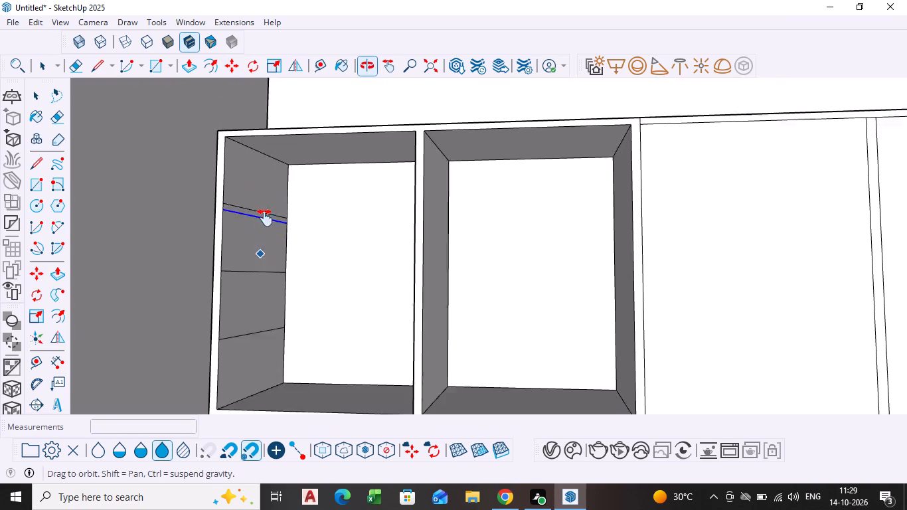
pyautogui.moveTo(265, 218); pyautogui.dragTo(265, 217, button='middle')
pyautogui.scroll(4, 240, 319)
pyautogui.press('space')
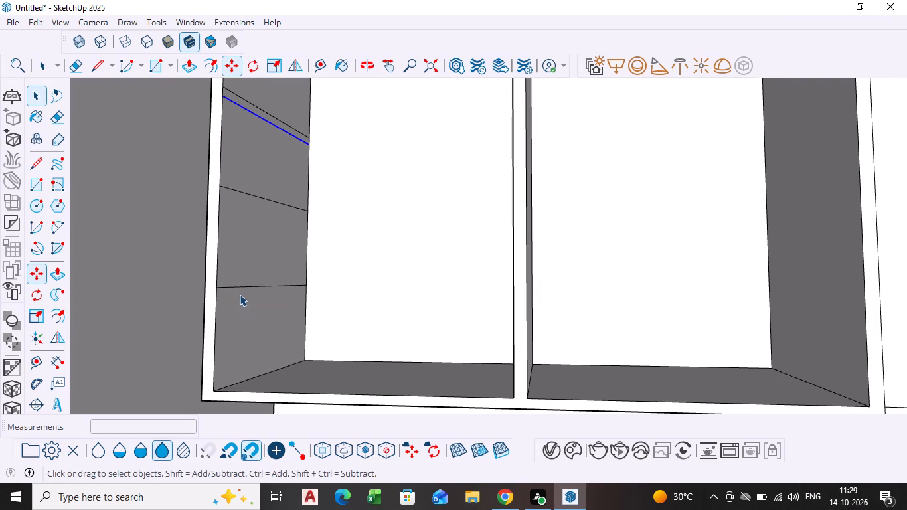
pyautogui.click(240, 286)
pyautogui.press('m')
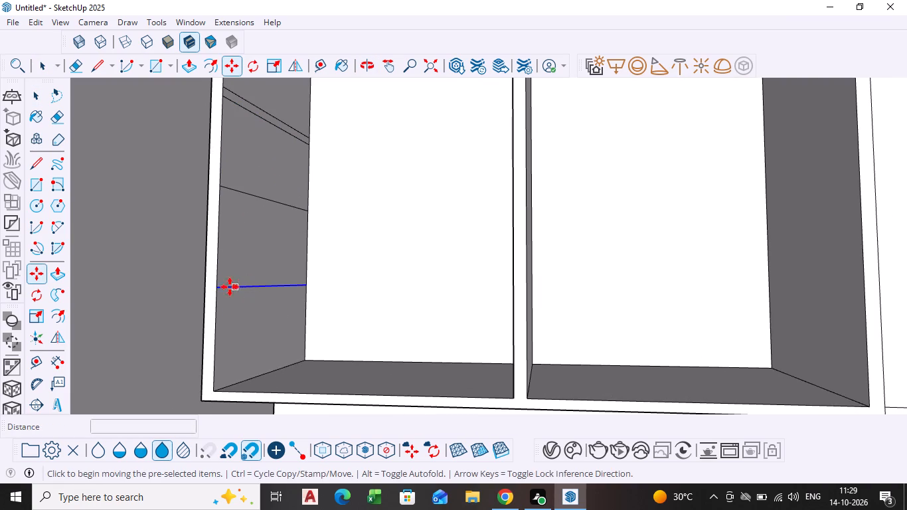
pyautogui.click(218, 286)
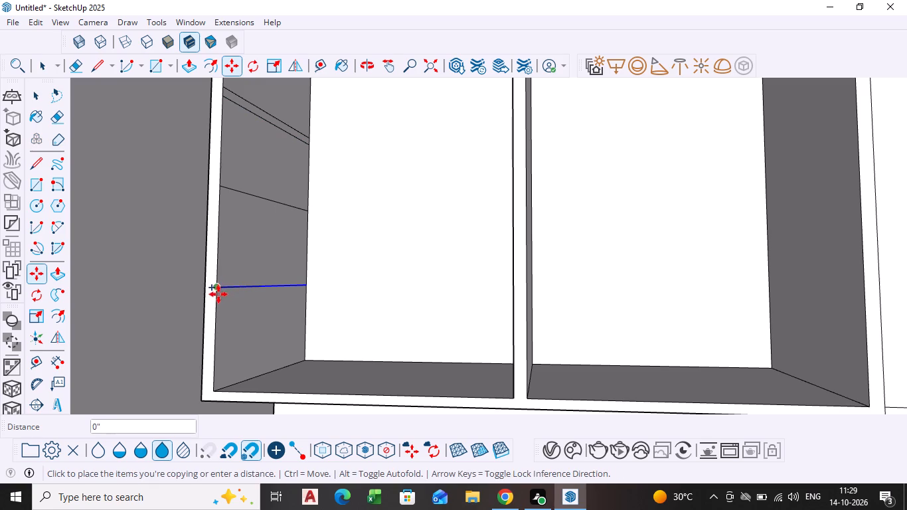
pyautogui.click(218, 298)
pyautogui.press('space')
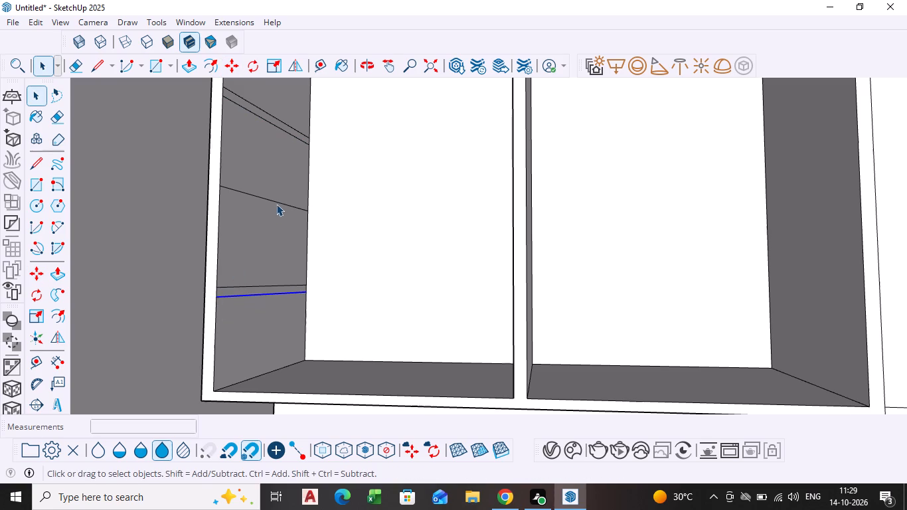
# Delete the single mid-height line between the two strips on the first compartment's side wall.
pyautogui.click(276, 204)
pyautogui.press('Delete')
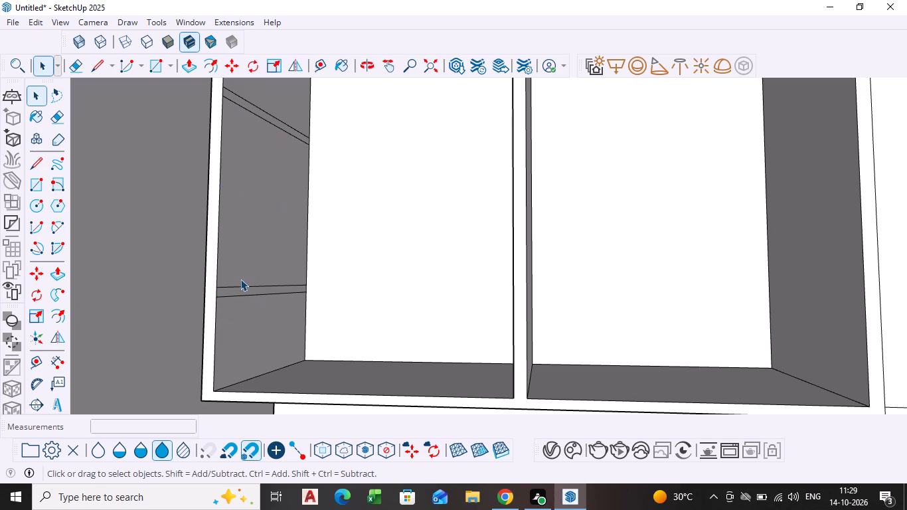
# Move both lines of the lower strip a short distance up the first compartment's side wall along its front edge.
pyautogui.scroll(-4, 240, 273)
pyautogui.moveTo(236, 272); pyautogui.dragTo(270, 321, button='middle')
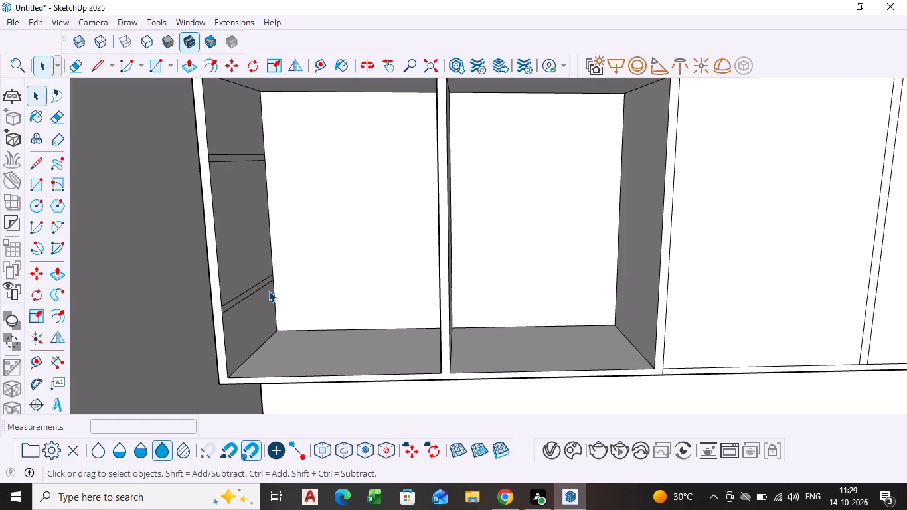
pyautogui.scroll(3, 283, 305)
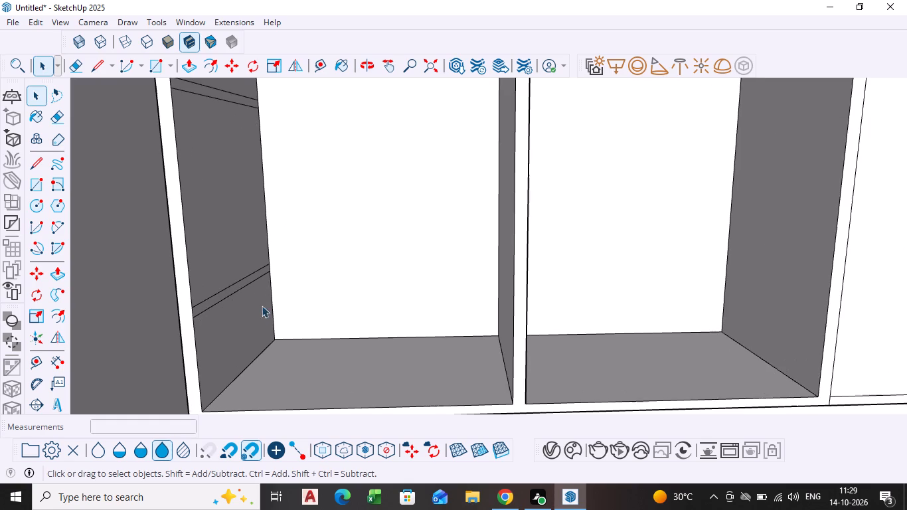
pyautogui.click(208, 299)
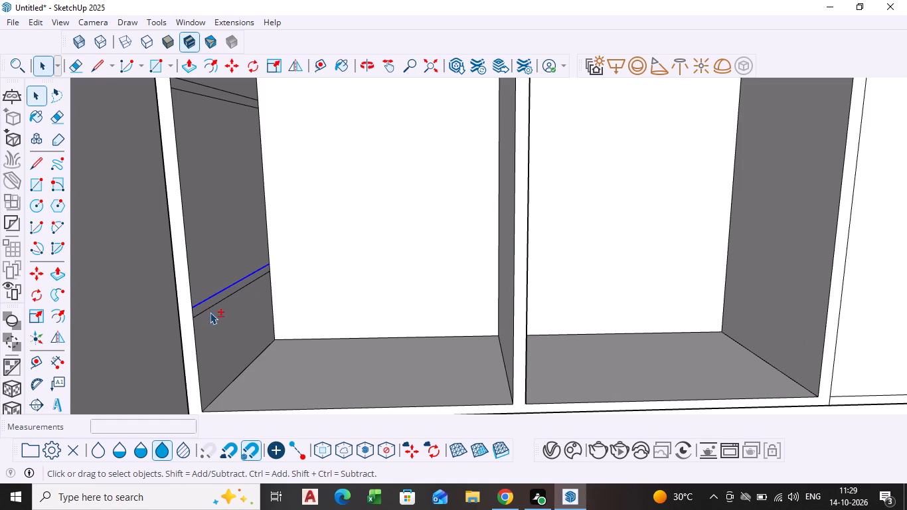
pyautogui.keyDown('shift'); pyautogui.click(205, 311); pyautogui.keyUp('shift')
pyautogui.press('m')
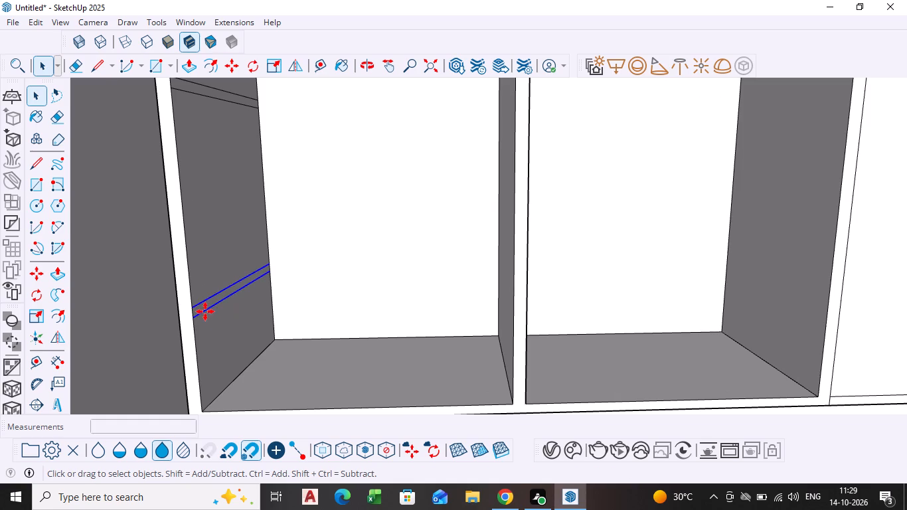
pyautogui.click(193, 308)
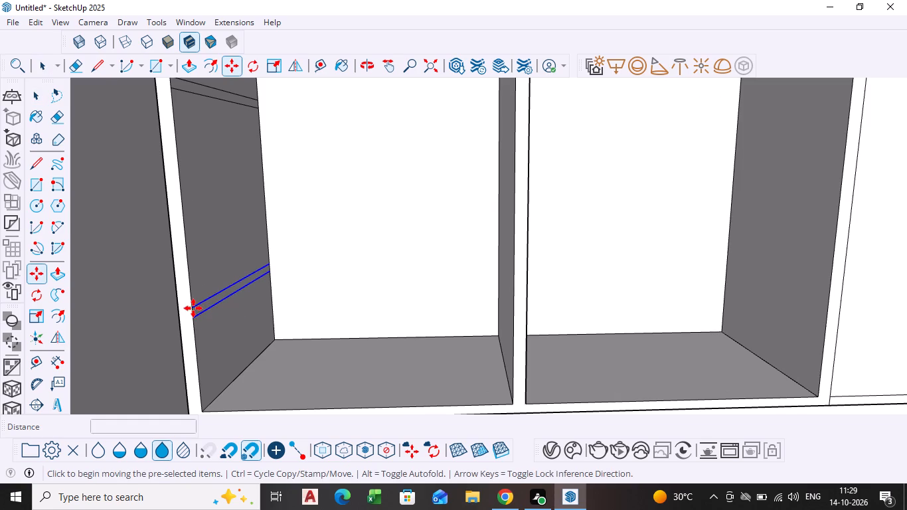
pyautogui.click(187, 271)
pyautogui.scroll(-4, 204, 298)
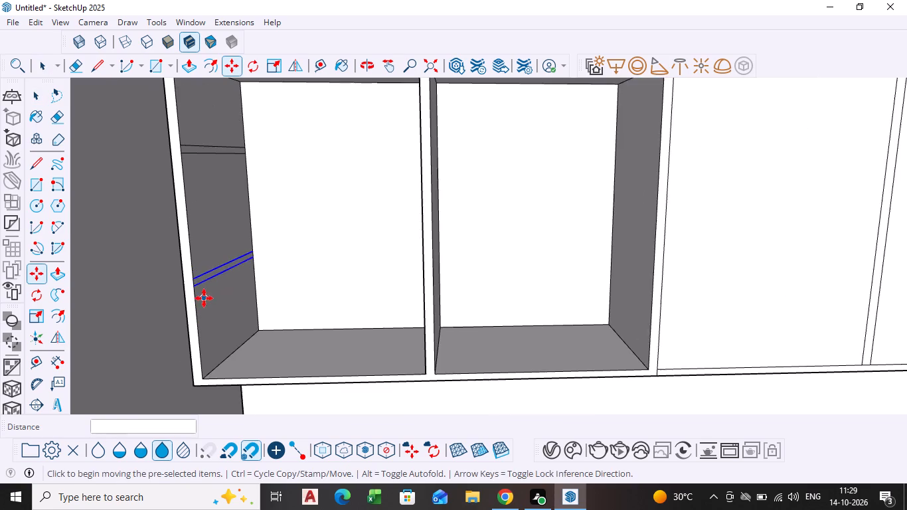
pyautogui.scroll(-4, 205, 301)
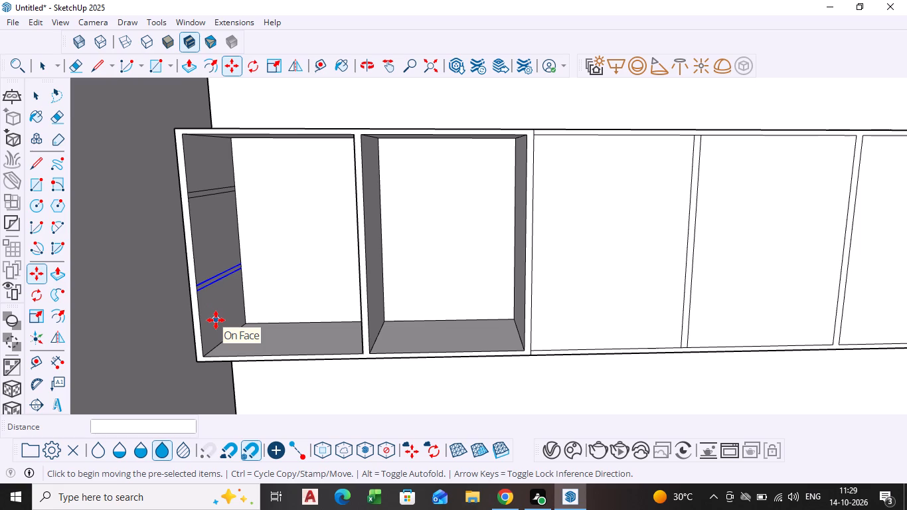
pyautogui.press('space')
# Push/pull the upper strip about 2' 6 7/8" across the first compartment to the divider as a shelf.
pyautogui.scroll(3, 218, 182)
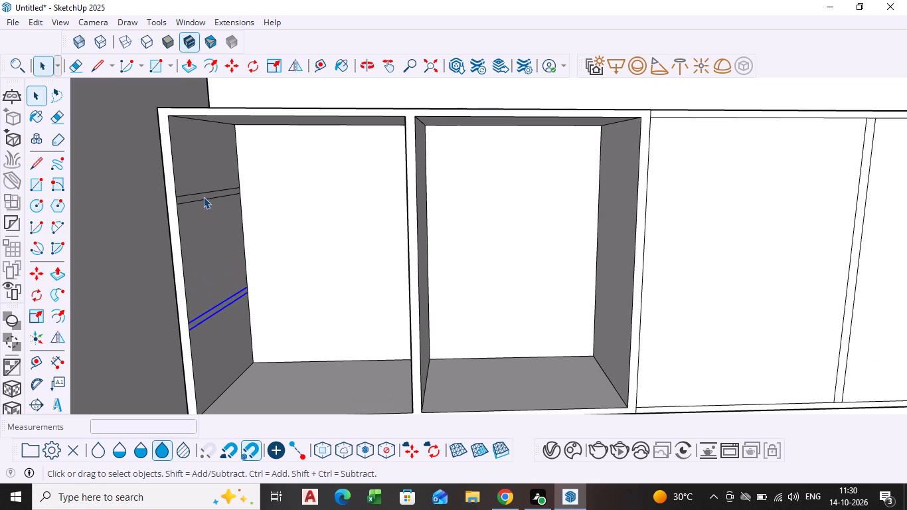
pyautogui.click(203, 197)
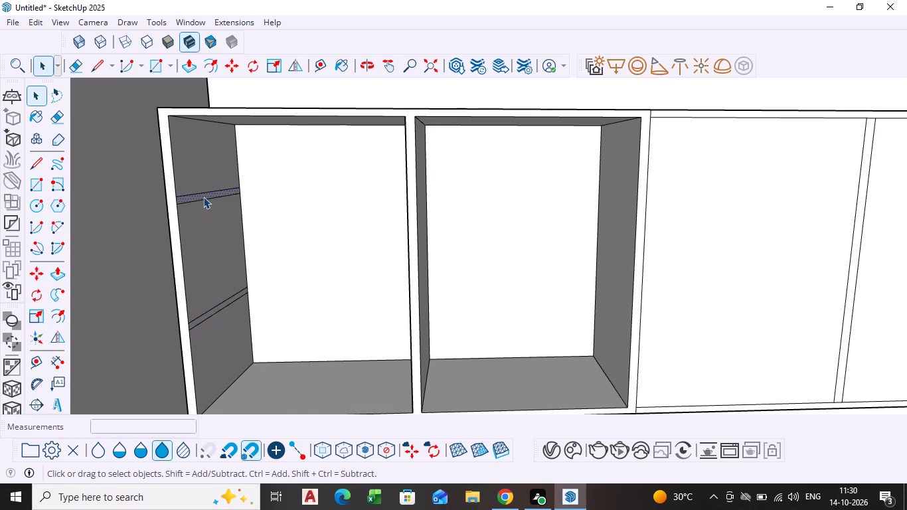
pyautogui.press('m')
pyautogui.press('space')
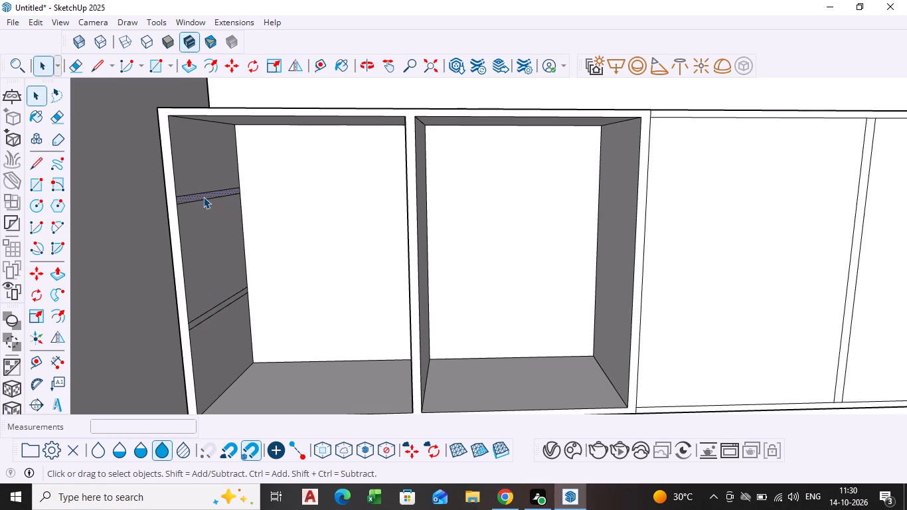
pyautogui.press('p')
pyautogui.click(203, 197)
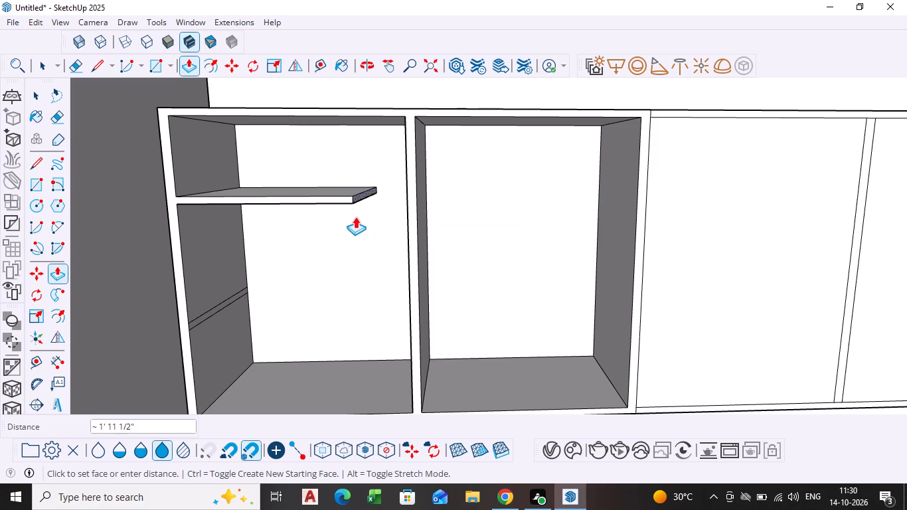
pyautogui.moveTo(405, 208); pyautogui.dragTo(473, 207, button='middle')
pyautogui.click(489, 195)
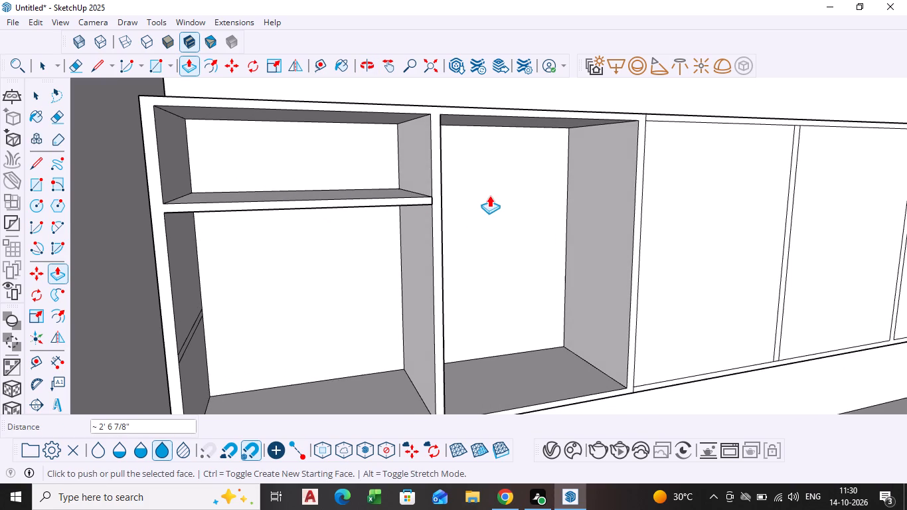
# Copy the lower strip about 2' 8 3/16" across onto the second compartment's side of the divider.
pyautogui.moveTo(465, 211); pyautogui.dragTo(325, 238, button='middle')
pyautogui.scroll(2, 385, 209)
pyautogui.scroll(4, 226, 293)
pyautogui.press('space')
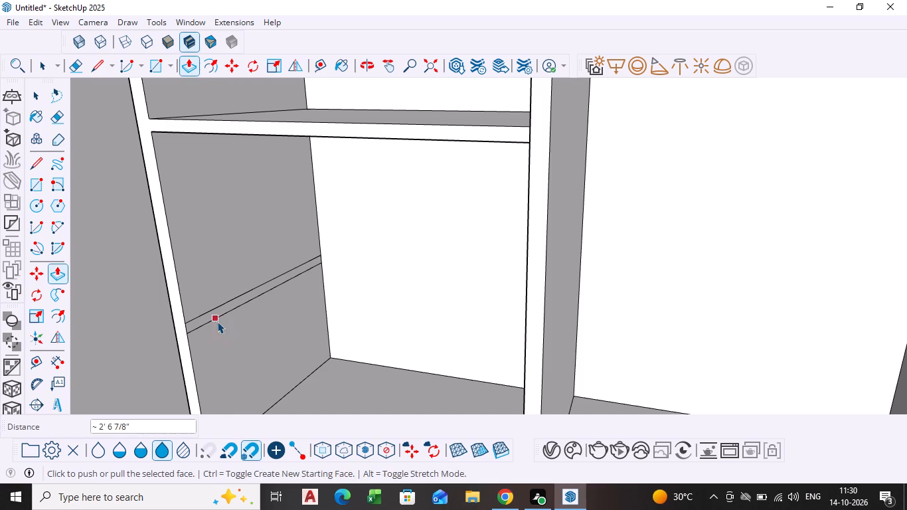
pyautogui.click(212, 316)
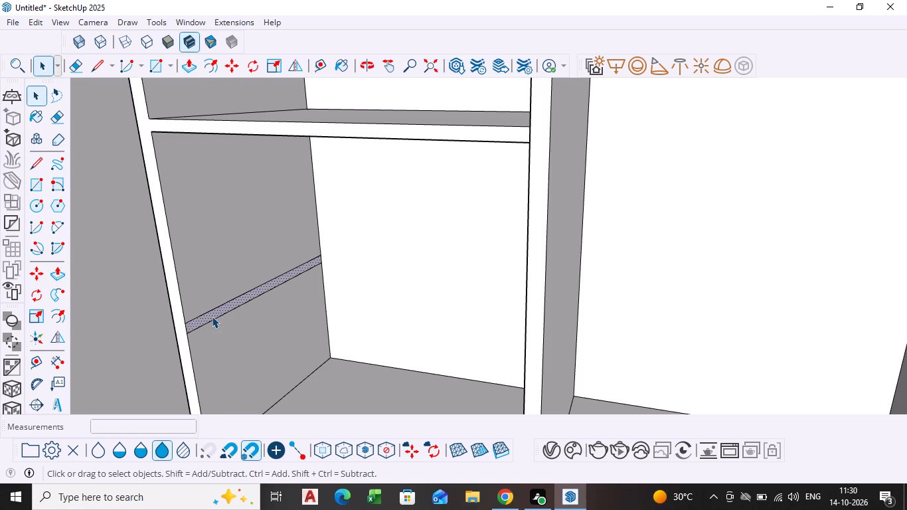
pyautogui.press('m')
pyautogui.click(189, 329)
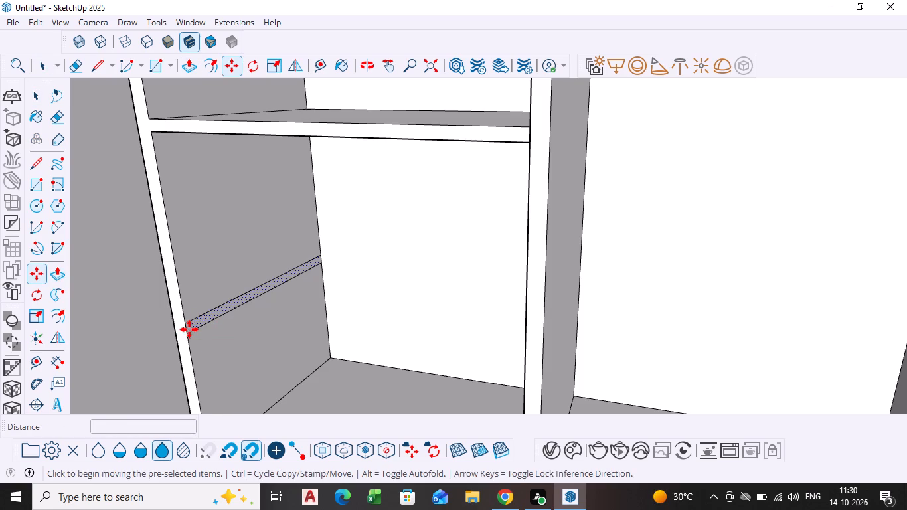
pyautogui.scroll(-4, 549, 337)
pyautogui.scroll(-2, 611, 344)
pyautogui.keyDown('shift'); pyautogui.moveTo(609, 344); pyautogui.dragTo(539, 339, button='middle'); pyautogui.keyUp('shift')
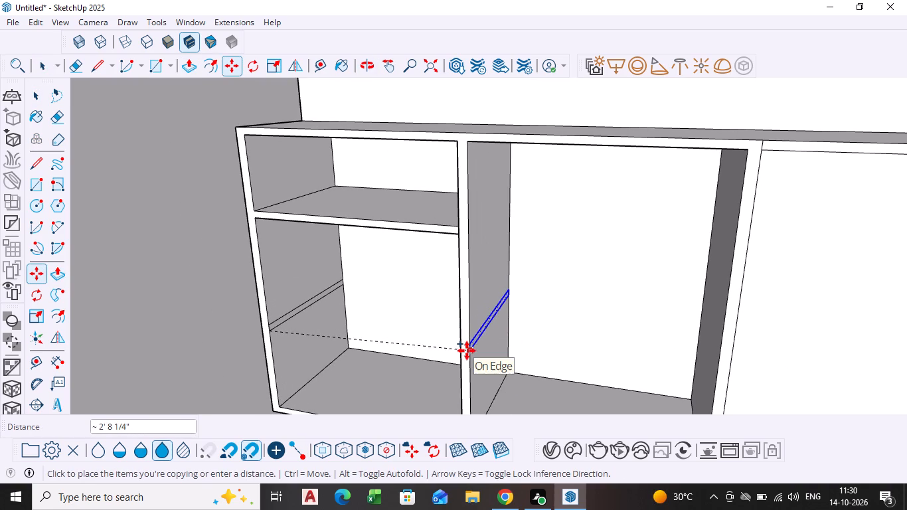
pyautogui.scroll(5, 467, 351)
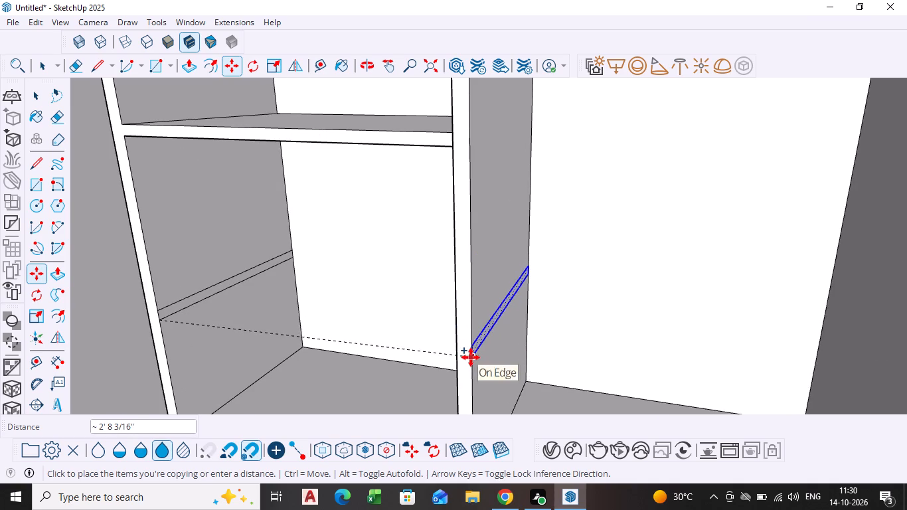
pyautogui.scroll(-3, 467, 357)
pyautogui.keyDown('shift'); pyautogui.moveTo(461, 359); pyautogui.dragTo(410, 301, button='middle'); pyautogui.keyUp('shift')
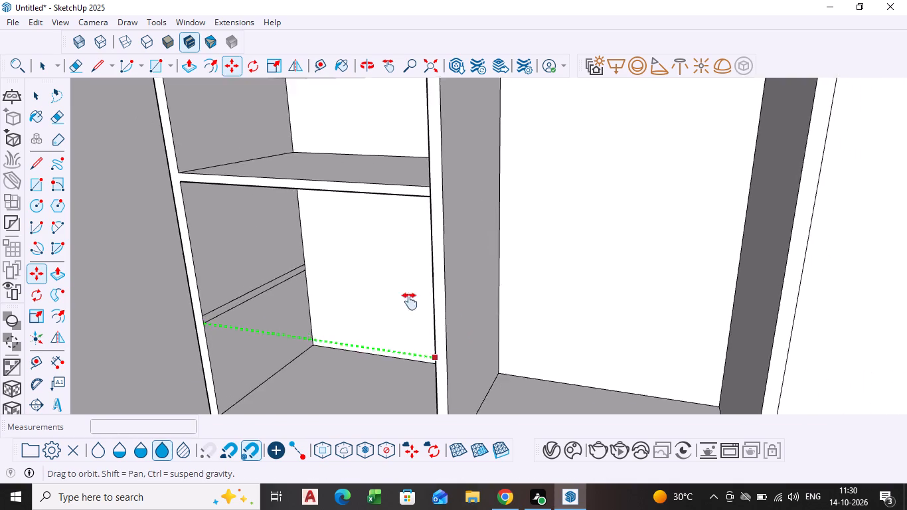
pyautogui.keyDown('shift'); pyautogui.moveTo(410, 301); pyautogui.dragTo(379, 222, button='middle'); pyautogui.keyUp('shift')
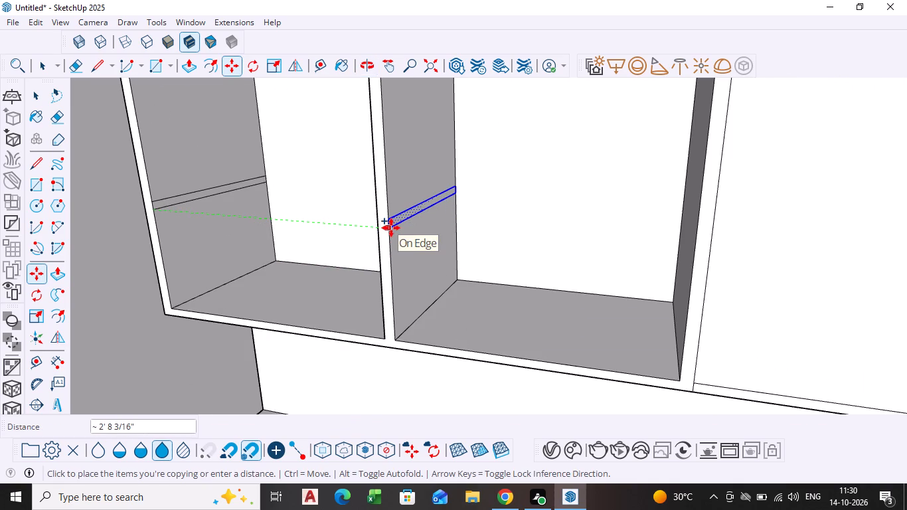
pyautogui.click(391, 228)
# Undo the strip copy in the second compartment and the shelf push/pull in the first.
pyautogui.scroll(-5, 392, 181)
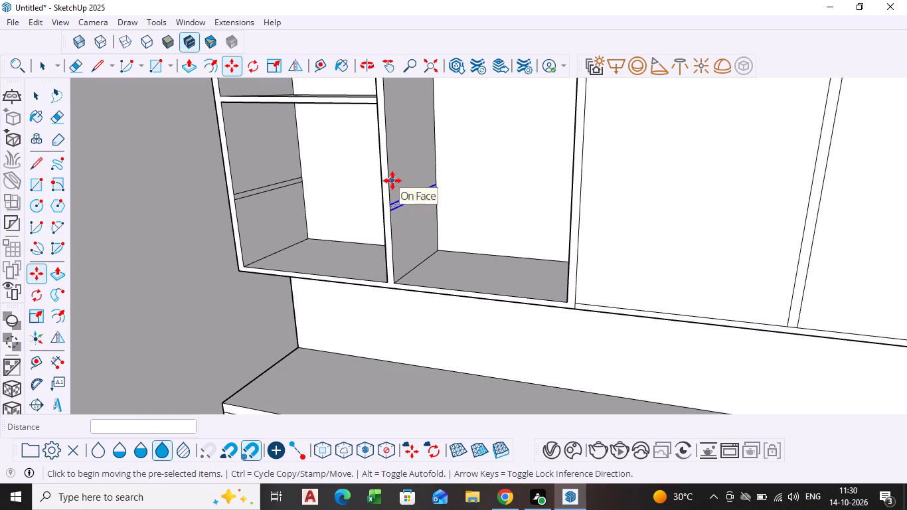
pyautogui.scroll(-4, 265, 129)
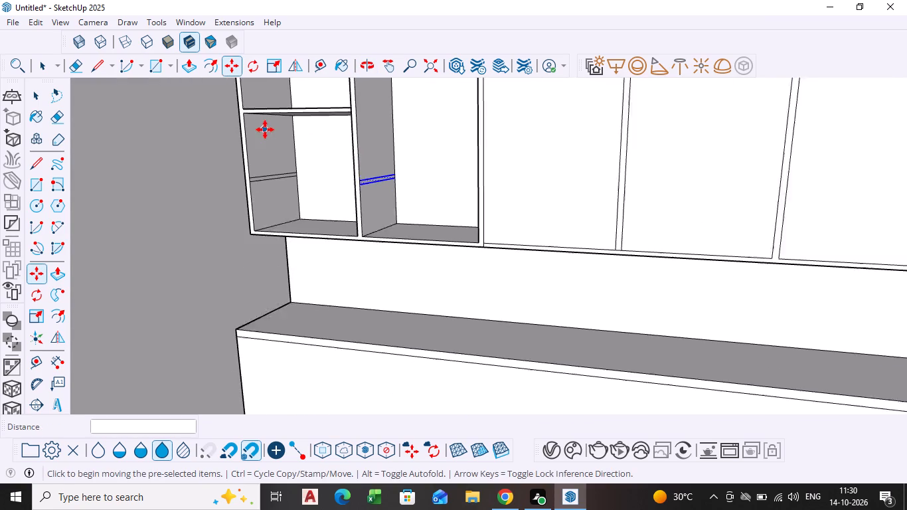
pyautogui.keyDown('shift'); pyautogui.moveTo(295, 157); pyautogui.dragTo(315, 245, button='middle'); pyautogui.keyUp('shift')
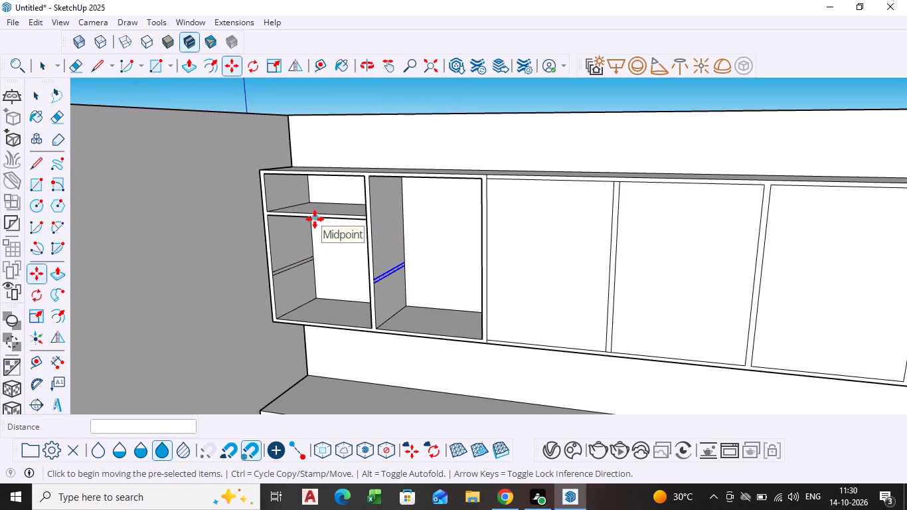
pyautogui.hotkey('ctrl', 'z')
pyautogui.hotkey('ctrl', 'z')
# Copy both lines of the upper strip about 2' 8 3/16" across onto the second compartment's side of the first divider.
pyautogui.scroll(2, 275, 216)
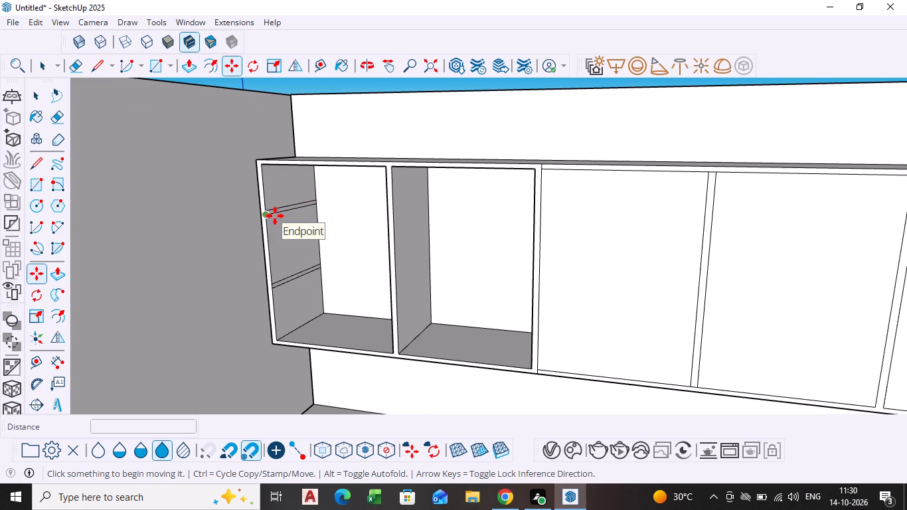
pyautogui.scroll(3, 275, 216)
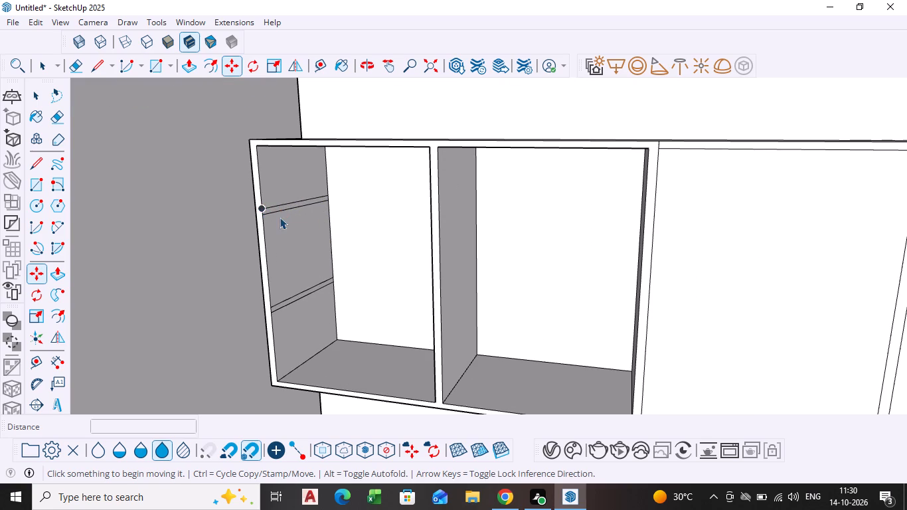
pyautogui.press('space')
pyautogui.scroll(3, 276, 207)
pyautogui.click(276, 207)
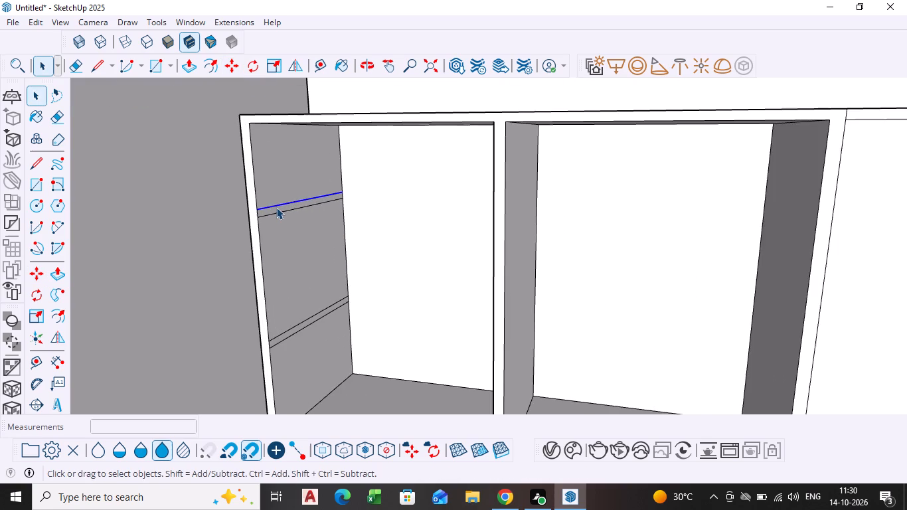
pyautogui.keyDown('shift'); pyautogui.click(274, 213); pyautogui.keyUp('shift')
pyautogui.press('m')
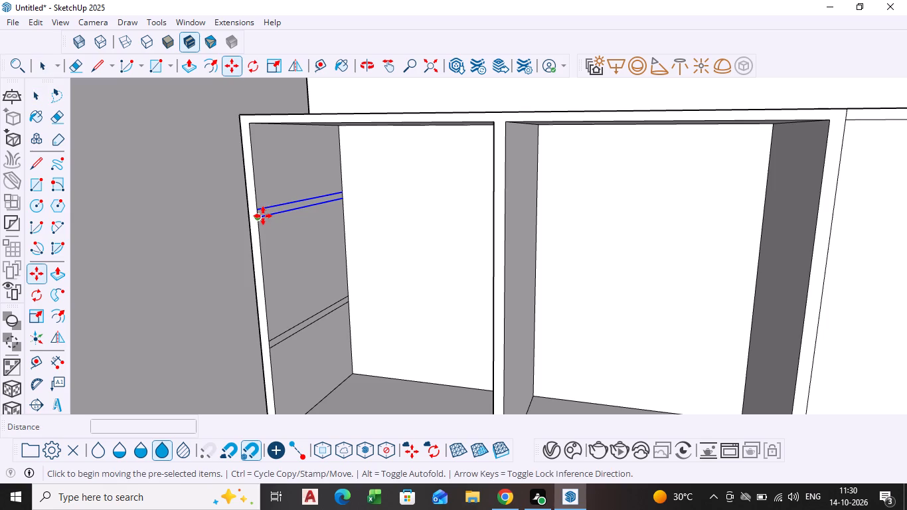
pyautogui.click(263, 216)
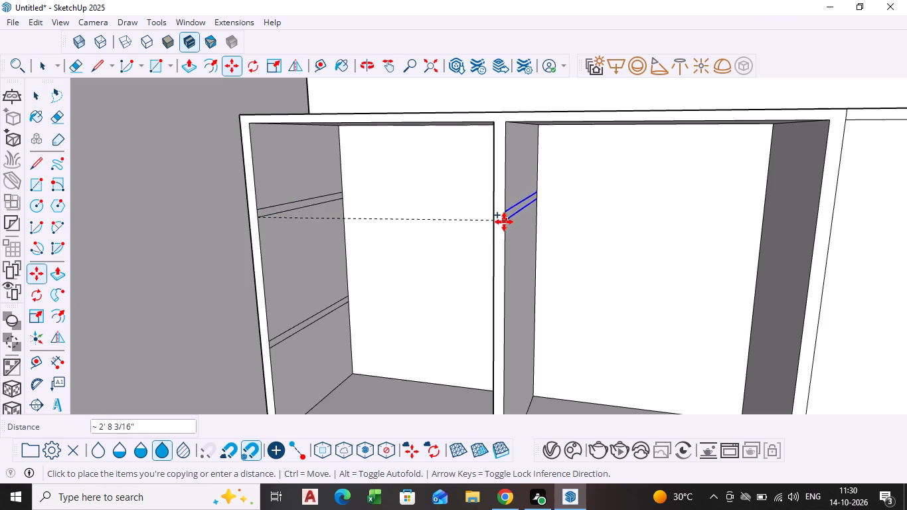
pyautogui.click(504, 222)
pyautogui.press('space')
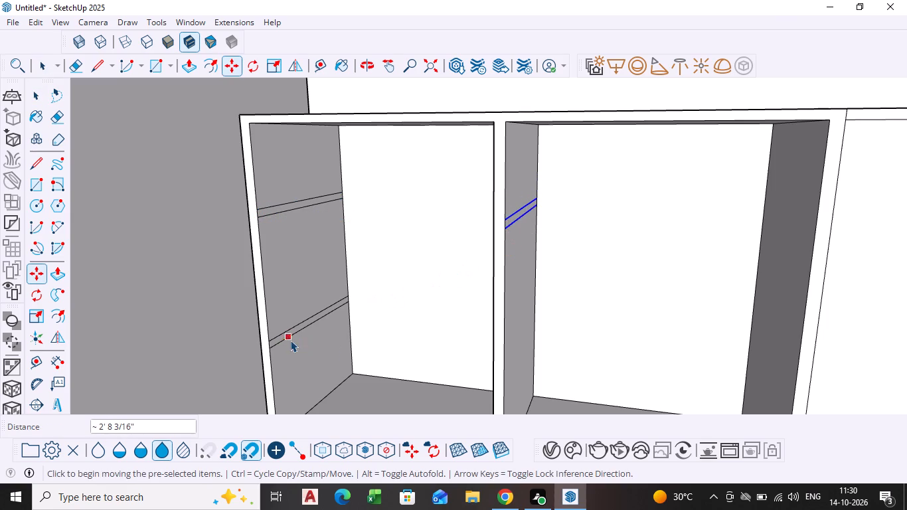
# Copy both lines of the lower strip about 2' 8 3/16" across onto the second compartment's side of the same divider.
pyautogui.click(289, 331)
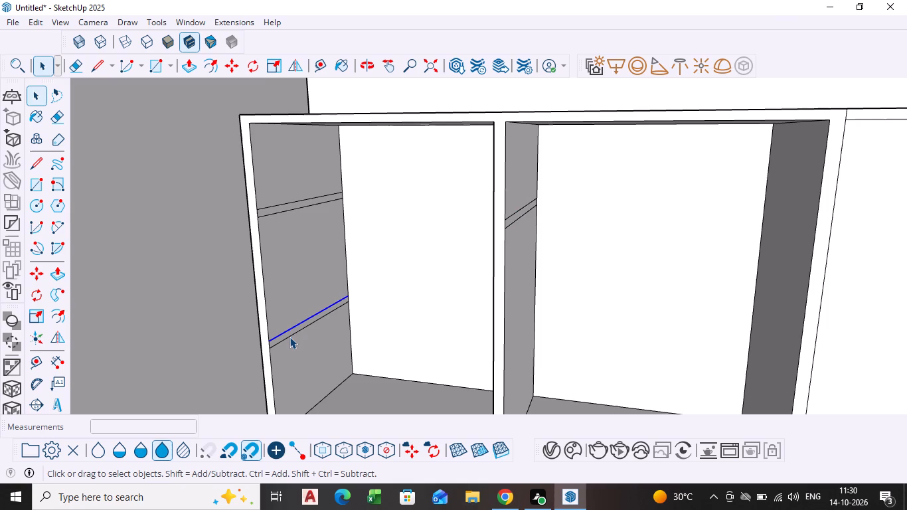
pyautogui.keyDown('shift'); pyautogui.click(289, 338); pyautogui.keyUp('shift')
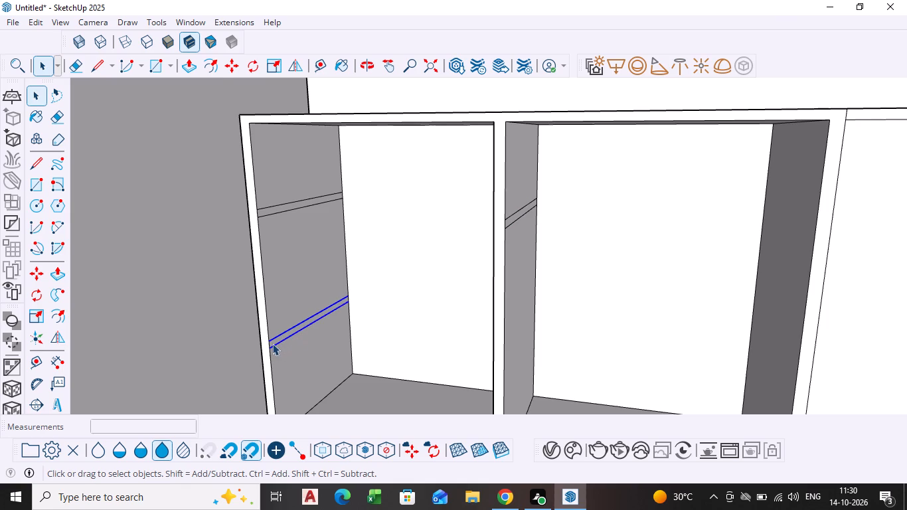
pyautogui.press('m')
pyautogui.click(270, 348)
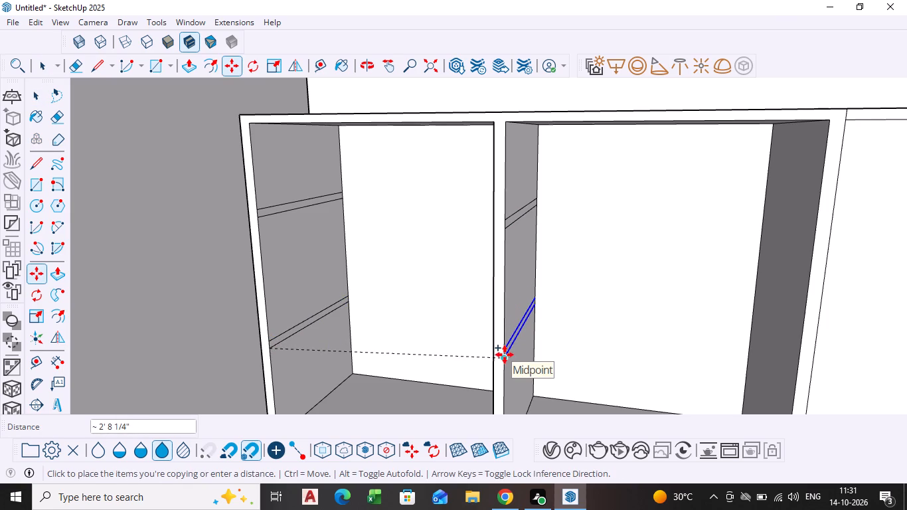
pyautogui.keyDown('shift'); pyautogui.moveTo(505, 355); pyautogui.dragTo(445, 278, button='middle'); pyautogui.keyUp('shift')
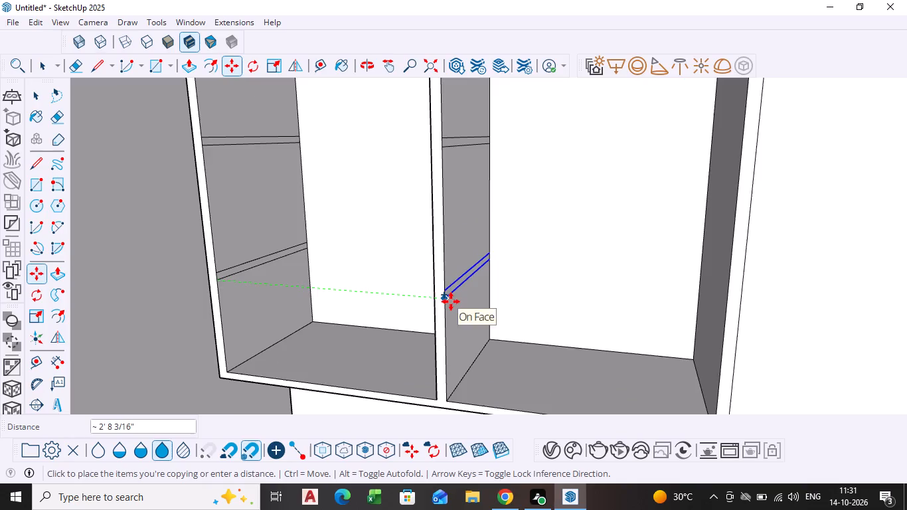
pyautogui.click(451, 301)
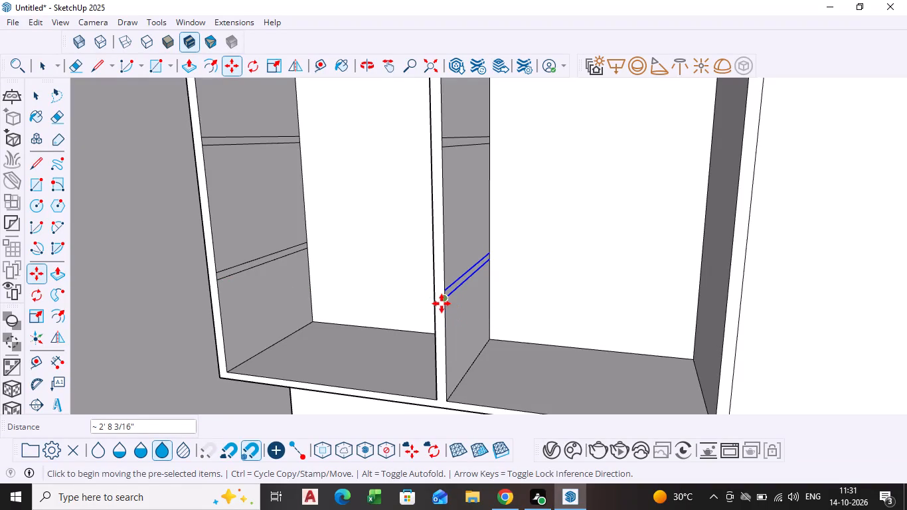
# Copy the second compartment's lower strip about 18' 9 7/16" along the cabinets onto the ninth compartment's side of the last divider.
pyautogui.click(450, 299)
pyautogui.scroll(-3, 689, 302)
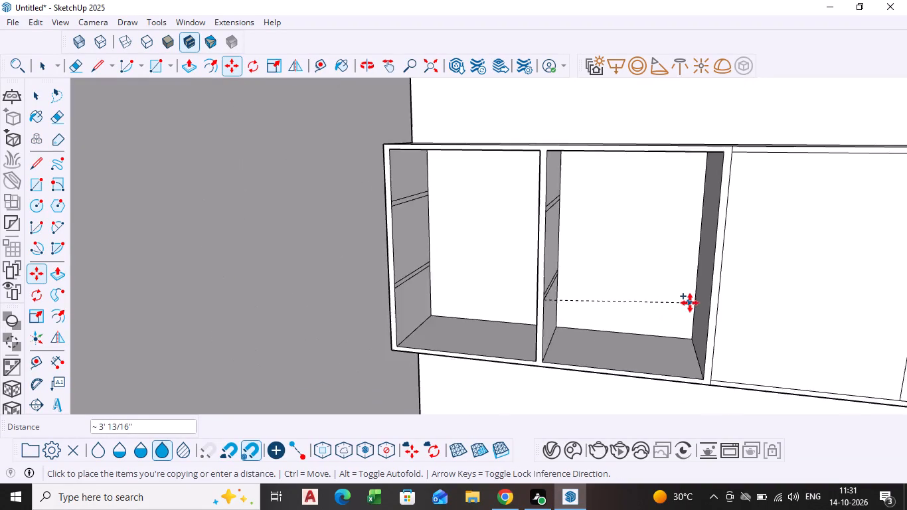
pyautogui.scroll(-8, 690, 303)
pyautogui.scroll(-3, 752, 315)
pyautogui.keyDown('shift'); pyautogui.moveTo(752, 315); pyautogui.dragTo(83, 179, button='middle'); pyautogui.keyUp('shift')
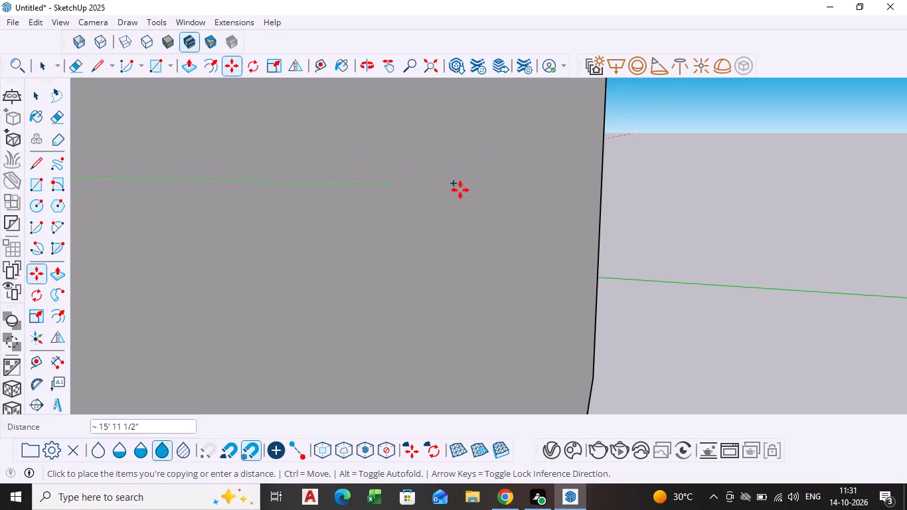
pyautogui.click(433, 67)
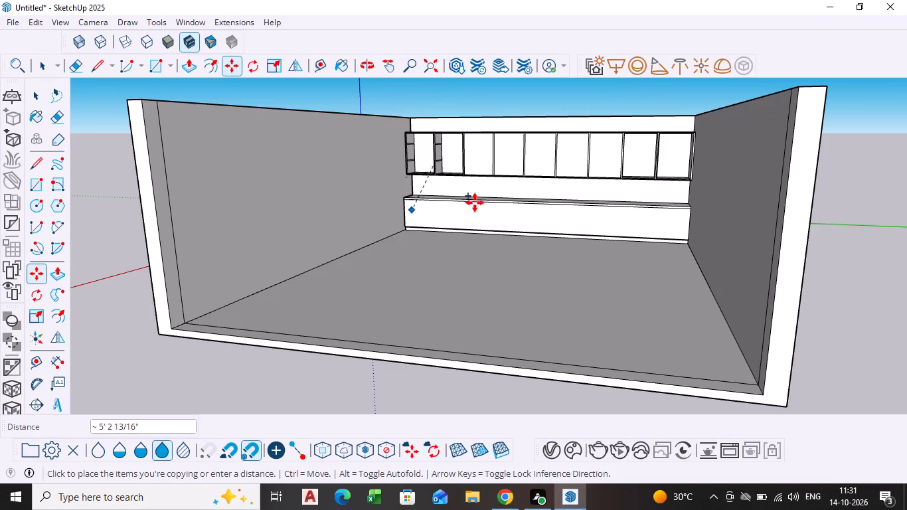
pyautogui.scroll(12, 671, 167)
pyautogui.moveTo(658, 171); pyautogui.dragTo(592, 197, button='middle')
pyautogui.scroll(-4, 639, 184)
pyautogui.moveTo(533, 195); pyautogui.dragTo(637, 234, button='middle')
pyautogui.scroll(-1, 533, 195)
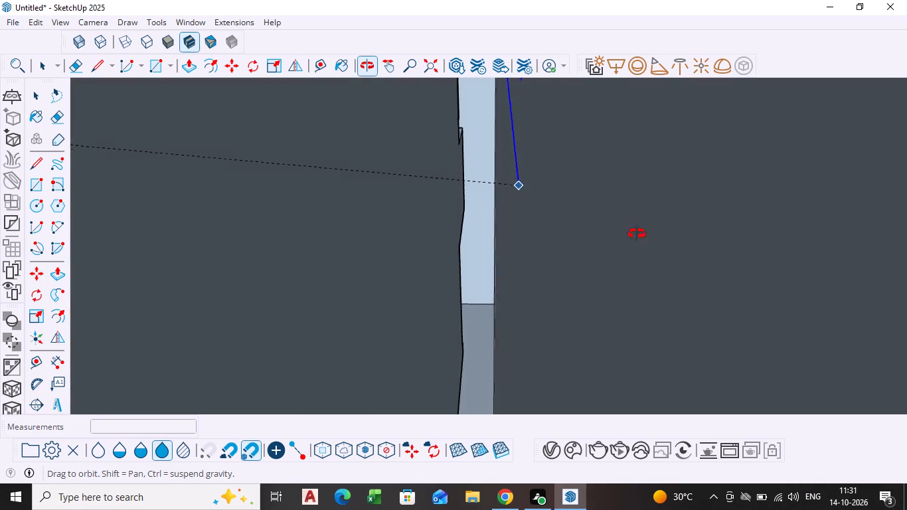
pyautogui.moveTo(637, 234); pyautogui.dragTo(776, 219, button='middle')
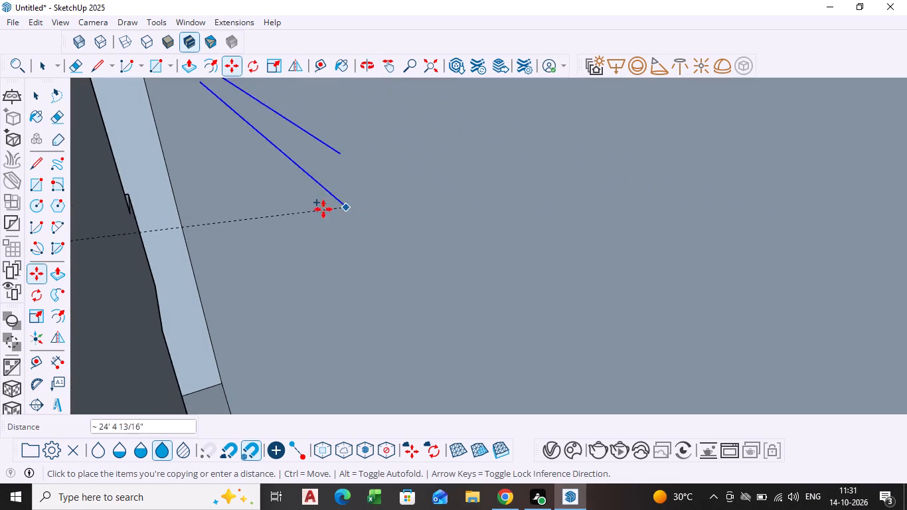
pyautogui.scroll(-20, 324, 209)
pyautogui.scroll(-1, 324, 209)
pyautogui.scroll(-3, 133, 227)
pyautogui.keyDown('shift'); pyautogui.moveTo(133, 228); pyautogui.dragTo(340, 189, button='middle'); pyautogui.keyUp('shift')
pyautogui.moveTo(325, 179); pyautogui.dragTo(291, 181, button='middle')
pyautogui.scroll(4, 319, 155)
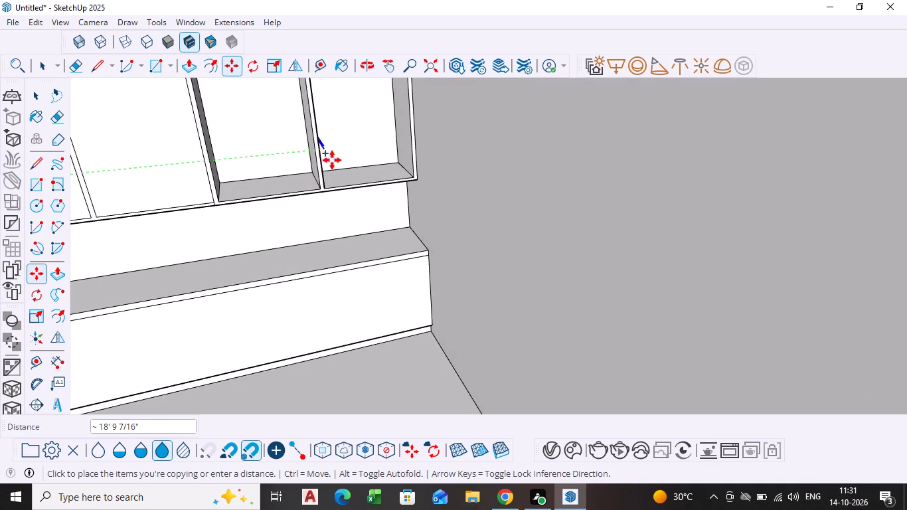
pyautogui.moveTo(333, 161); pyautogui.dragTo(285, 171, button='middle')
pyautogui.scroll(9, 351, 141)
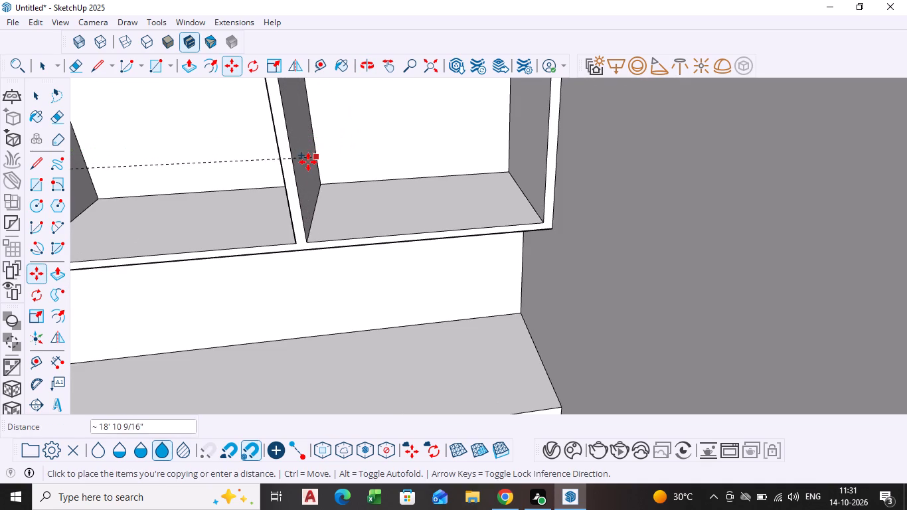
pyautogui.click(289, 131)
# Copy the ninth compartment's lower strip about 2' 8 3/16" back onto the eighth compartment's side wall.
pyautogui.scroll(-6, 305, 148)
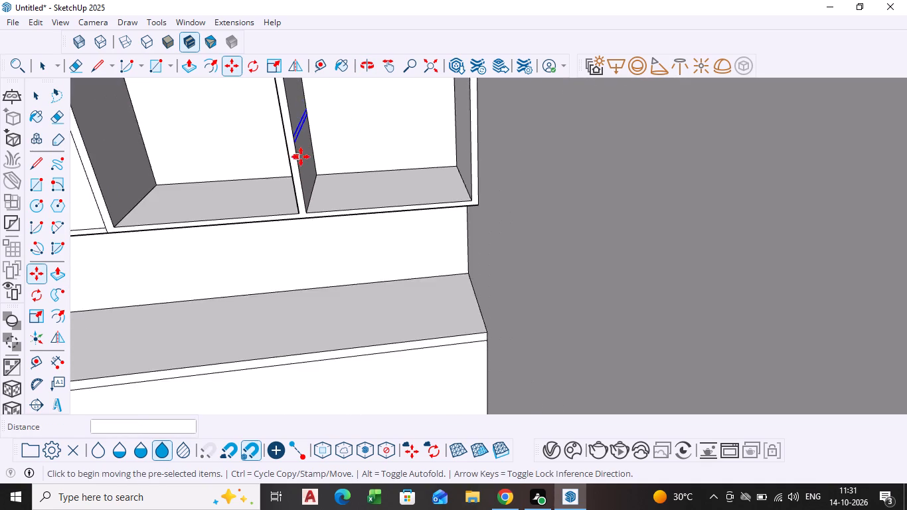
pyautogui.scroll(-3, 301, 157)
pyautogui.scroll(4, 301, 151)
pyautogui.click(297, 147)
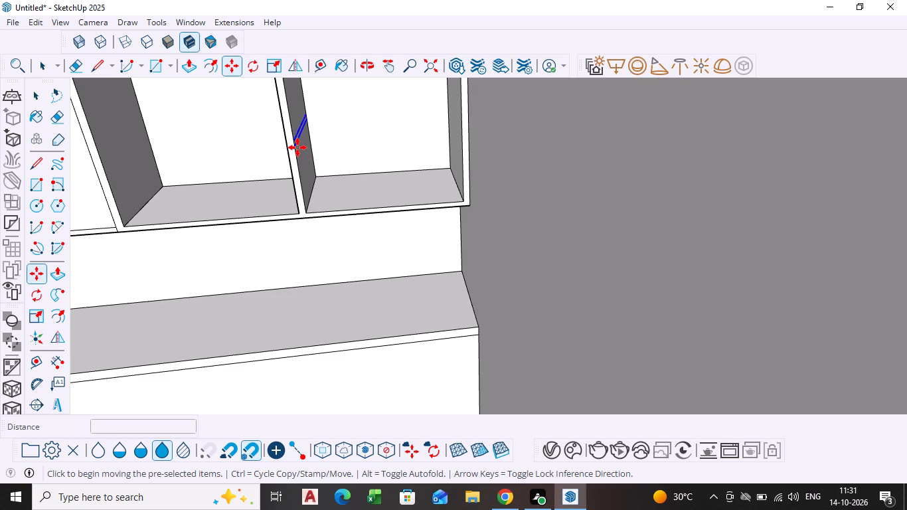
pyautogui.click(98, 158)
# Copy both lines of the second compartment's upper strip about 16' 1 3/16" along the cabinets onto the eighth compartment's side wall.
pyautogui.scroll(-4, 158, 181)
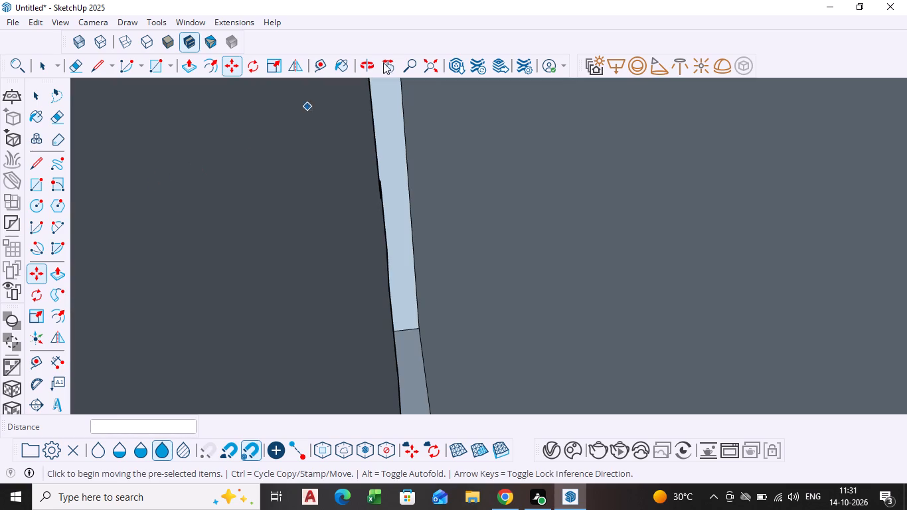
pyautogui.click(431, 62)
pyautogui.scroll(4, 531, 126)
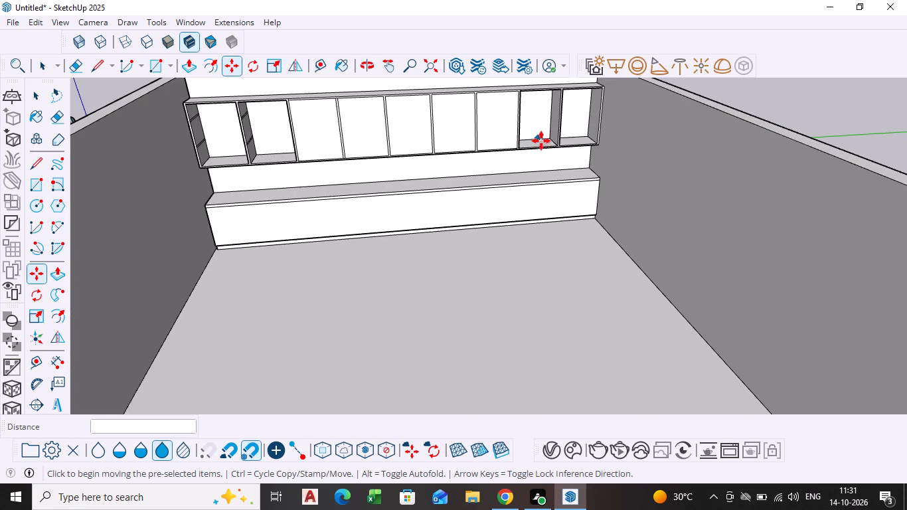
pyautogui.press('space')
pyautogui.scroll(4, 191, 143)
pyautogui.scroll(4, 261, 96)
pyautogui.click(269, 106)
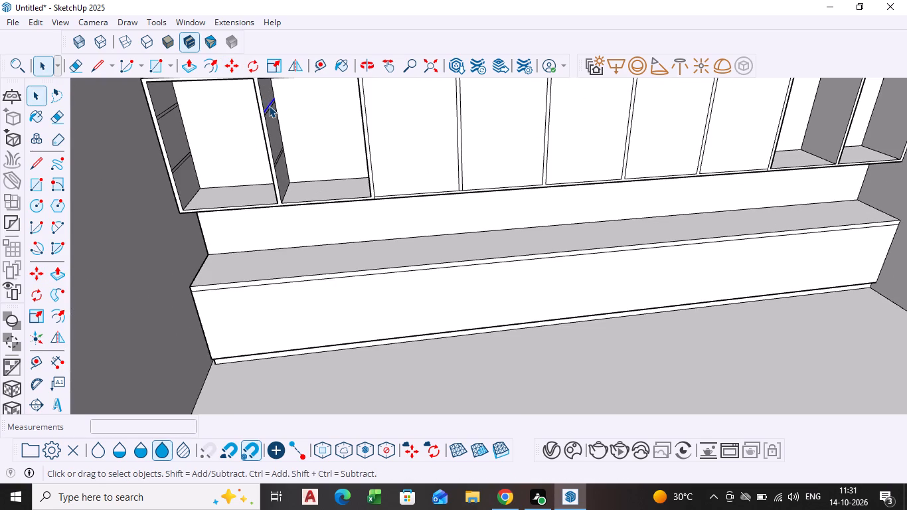
pyautogui.scroll(7, 269, 106)
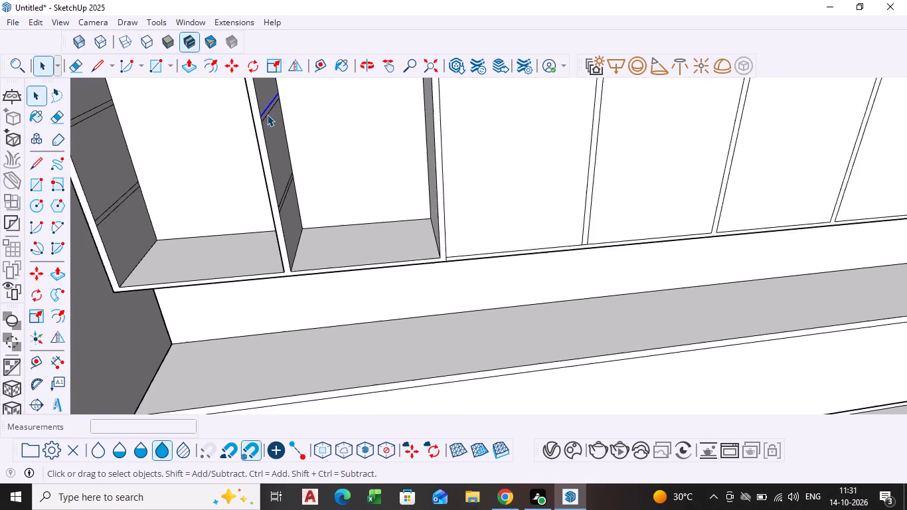
pyautogui.scroll(1, 267, 114)
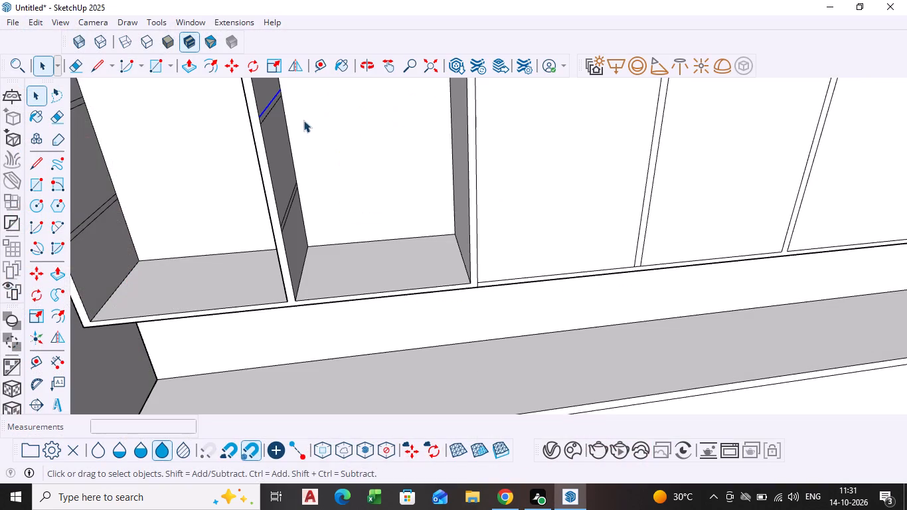
pyautogui.scroll(2, 286, 120)
pyautogui.keyDown('shift'); pyautogui.click(262, 116); pyautogui.keyUp('shift')
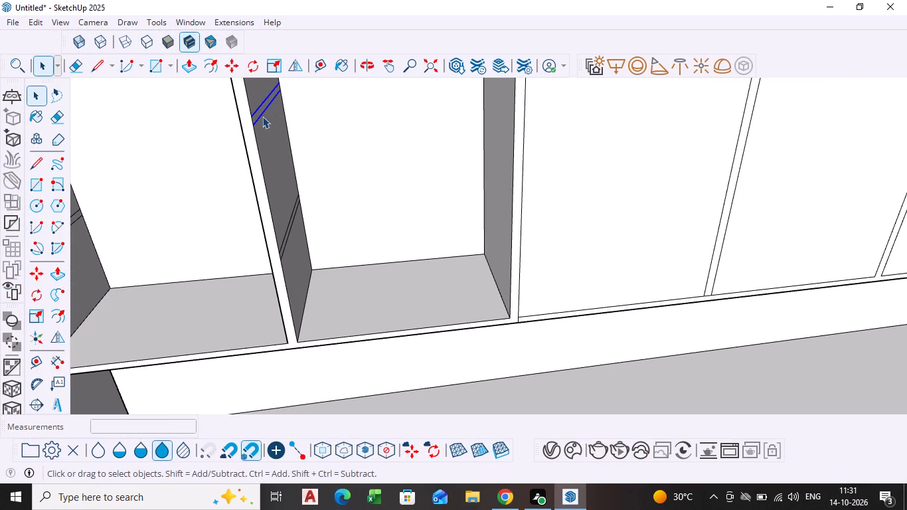
pyautogui.press('m')
pyautogui.click(252, 116)
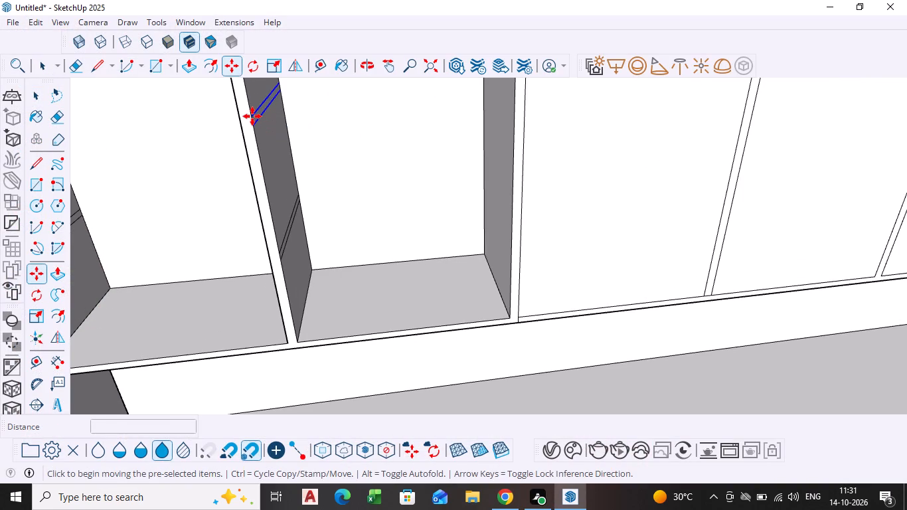
pyautogui.scroll(-5, 547, 127)
pyautogui.scroll(-5, 641, 153)
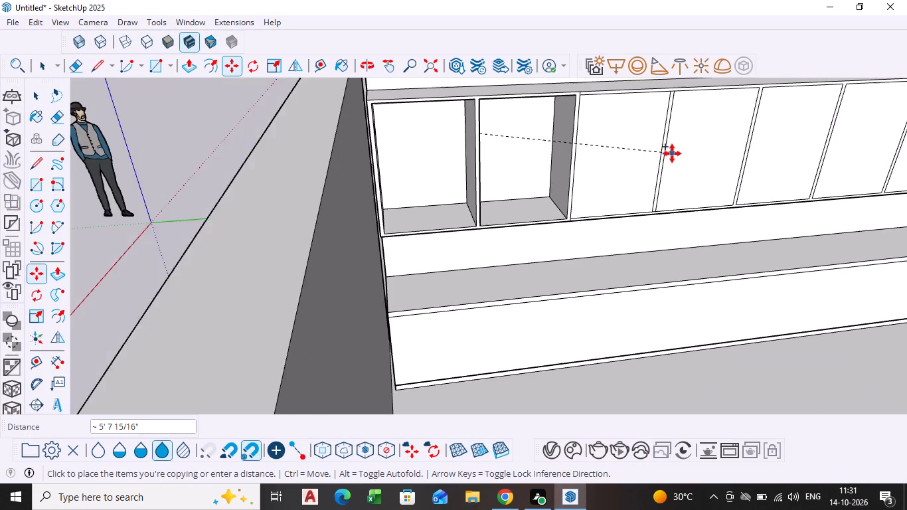
pyautogui.keyDown('shift'); pyautogui.moveTo(672, 153); pyautogui.dragTo(232, 154, button='middle'); pyautogui.keyUp('shift')
pyautogui.keyDown('shift'); pyautogui.moveTo(579, 124); pyautogui.dragTo(387, 165, button='middle'); pyautogui.keyUp('shift')
pyautogui.keyDown('shift'); pyautogui.scroll(-1, 580, 124); pyautogui.keyUp('shift')
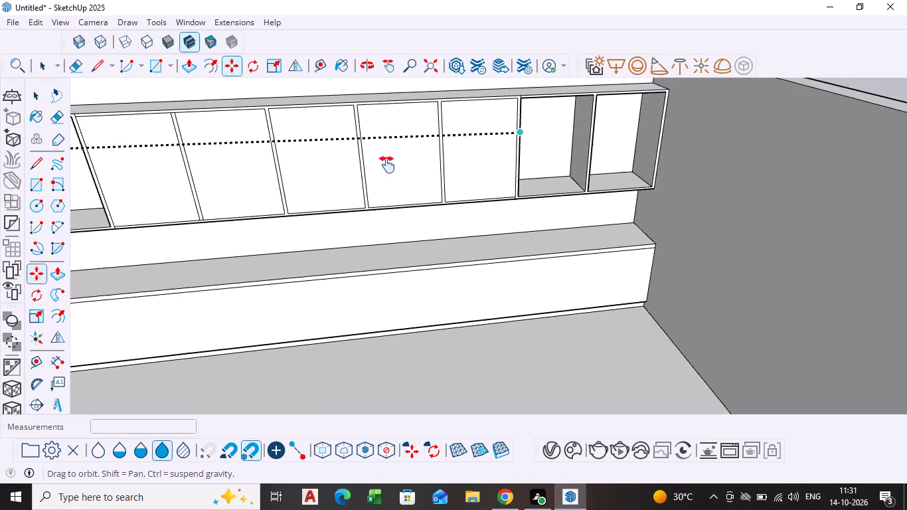
pyautogui.keyDown('shift'); pyautogui.moveTo(387, 165); pyautogui.dragTo(342, 173, button='middle'); pyautogui.keyUp('shift')
pyautogui.moveTo(355, 169); pyautogui.dragTo(279, 181, button='middle')
pyautogui.scroll(10, 367, 146)
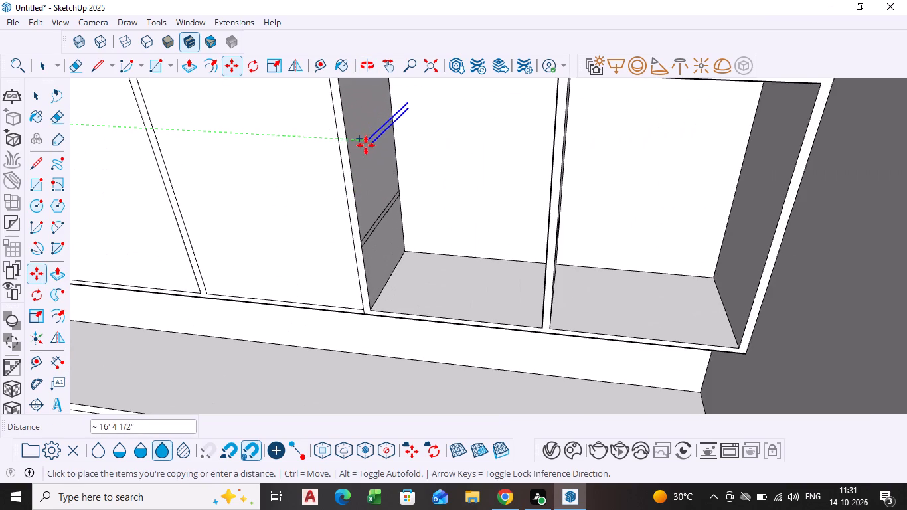
pyautogui.click(348, 145)
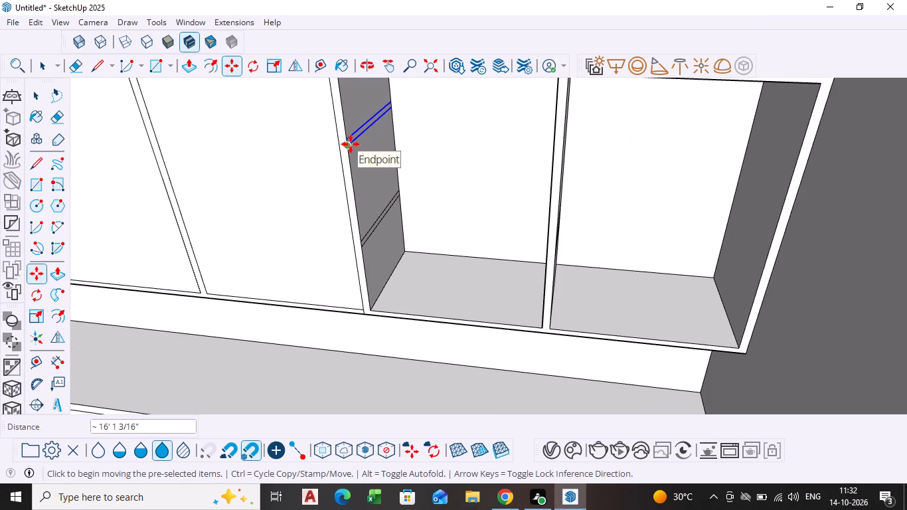
# Copy the eighth compartment's upper strip about 2' 8 1/4" across onto the ninth compartment's side of the last divider.
pyautogui.click(351, 144)
pyautogui.scroll(2, 583, 137)
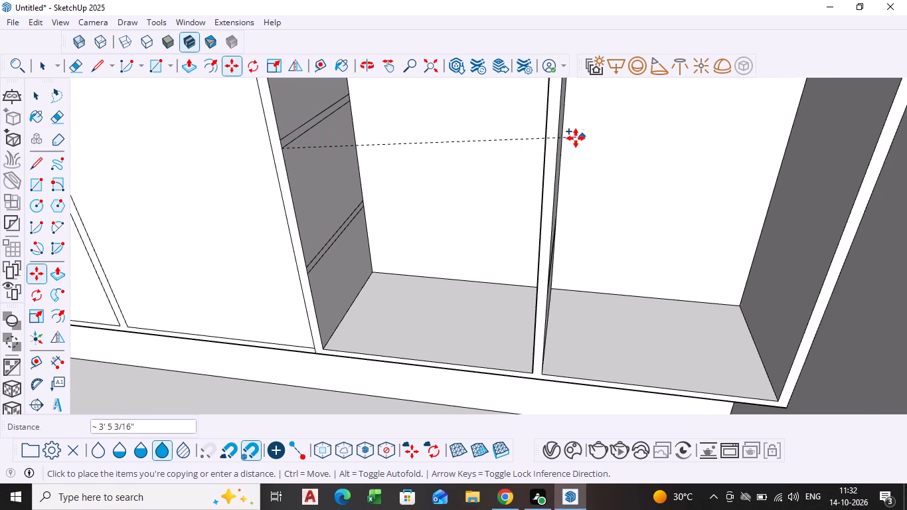
pyautogui.moveTo(545, 145); pyautogui.dragTo(493, 162, button='middle')
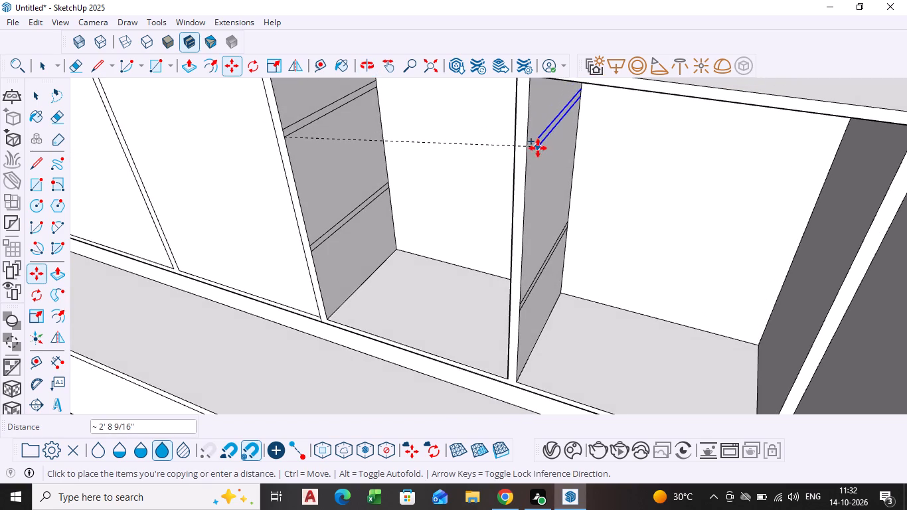
pyautogui.click(527, 183)
pyautogui.press('space')
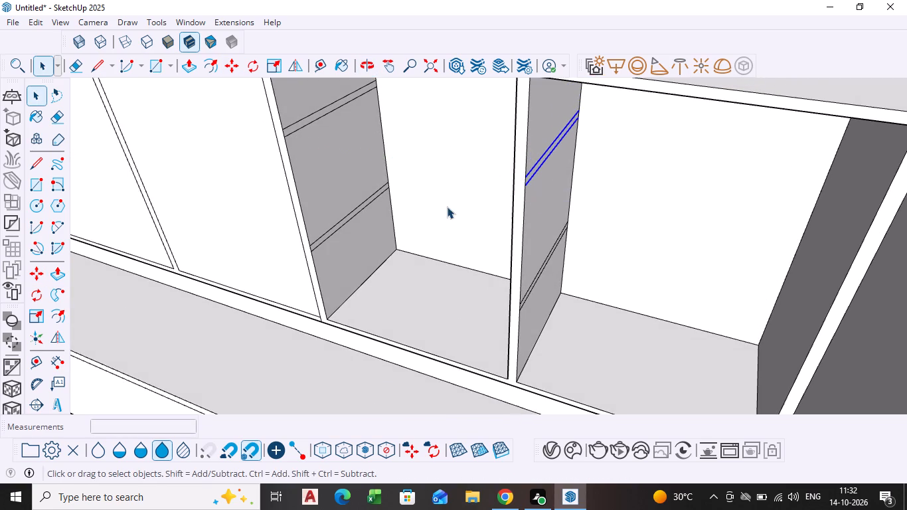
# Push/Pull the upper strip on the first compartment's side wall across to the first divider, repeating the previous extrusion distance.
pyautogui.scroll(-4, 447, 207)
pyautogui.scroll(-1, 369, 223)
pyautogui.moveTo(367, 223); pyautogui.dragTo(463, 189, button='middle')
pyautogui.scroll(-12, 357, 214)
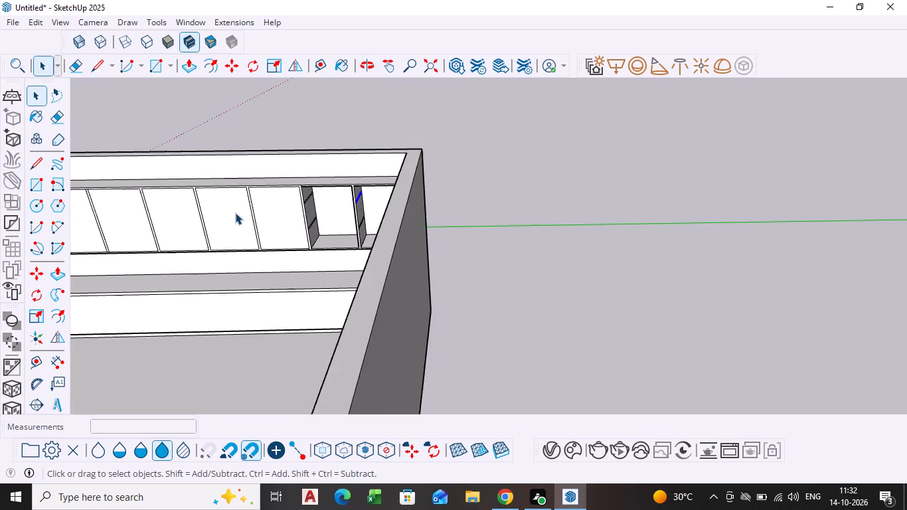
pyautogui.scroll(-4, 202, 216)
pyautogui.keyDown('shift'); pyautogui.moveTo(201, 217); pyautogui.dragTo(536, 174, button='middle'); pyautogui.keyUp('shift')
pyautogui.scroll(10, 372, 195)
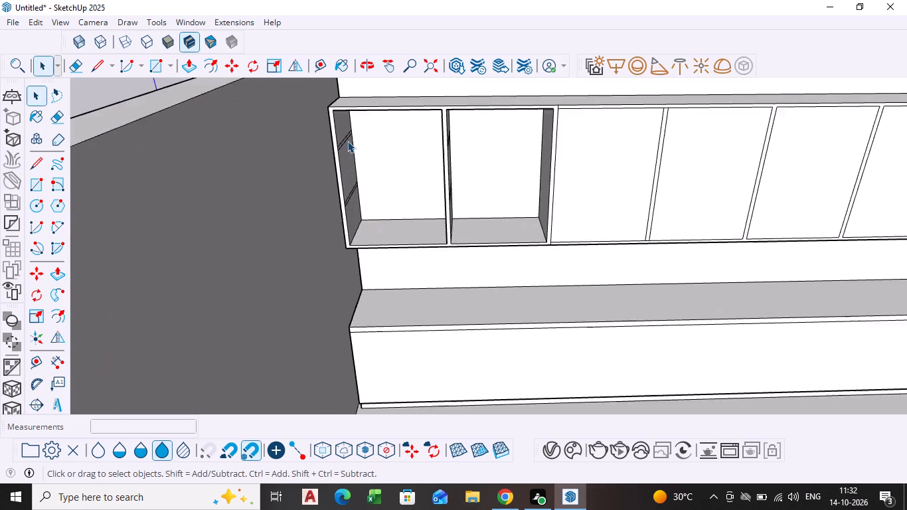
pyautogui.scroll(10, 347, 141)
pyautogui.click(339, 139)
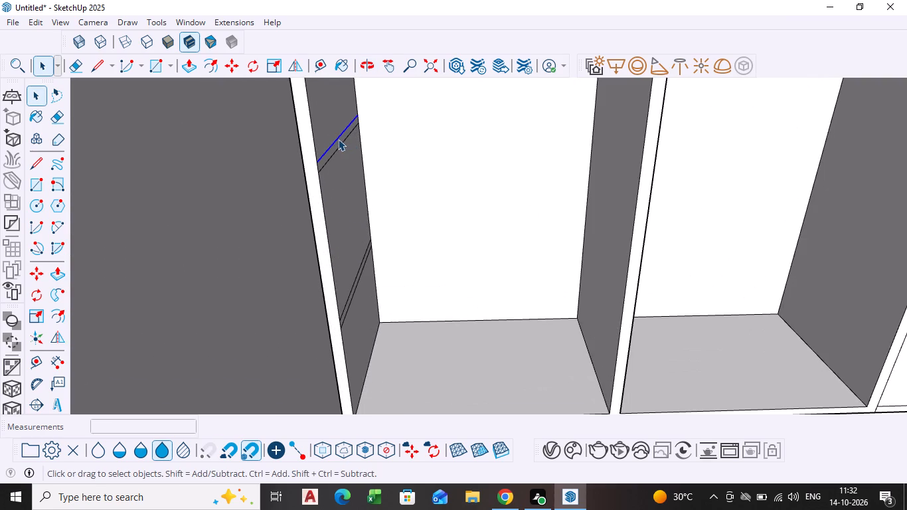
pyautogui.click(338, 142)
pyautogui.scroll(5, 338, 142)
pyautogui.click(338, 142)
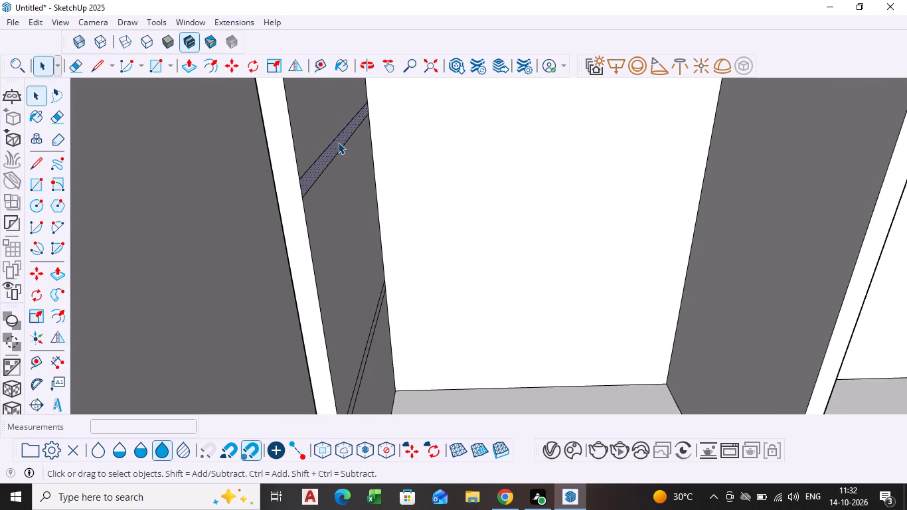
pyautogui.press('p')
pyautogui.doubleClick(338, 142)
# Push/Pull the first compartment's lower strip by the same repeated distance to form its second shelf.
pyautogui.scroll(-9, 434, 177)
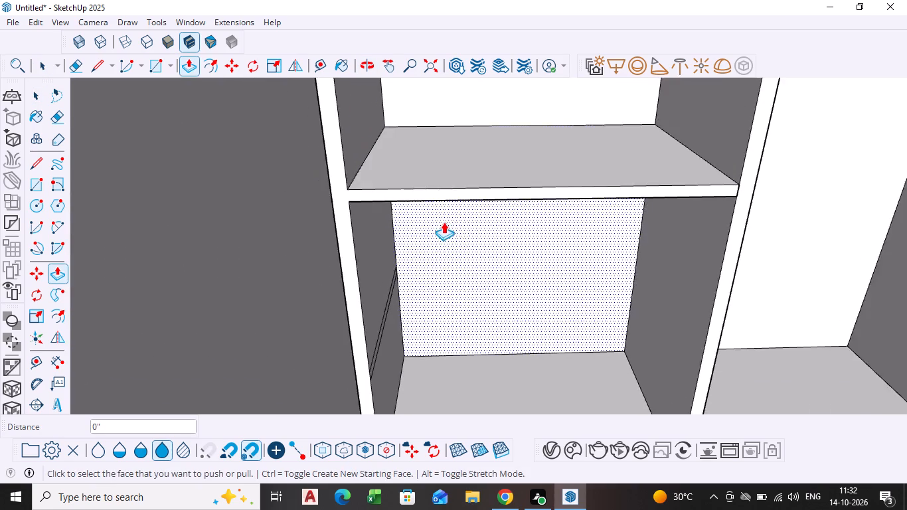
pyautogui.scroll(-10, 444, 222)
pyautogui.moveTo(495, 261); pyautogui.dragTo(481, 212, button='middle')
pyautogui.scroll(5, 436, 270)
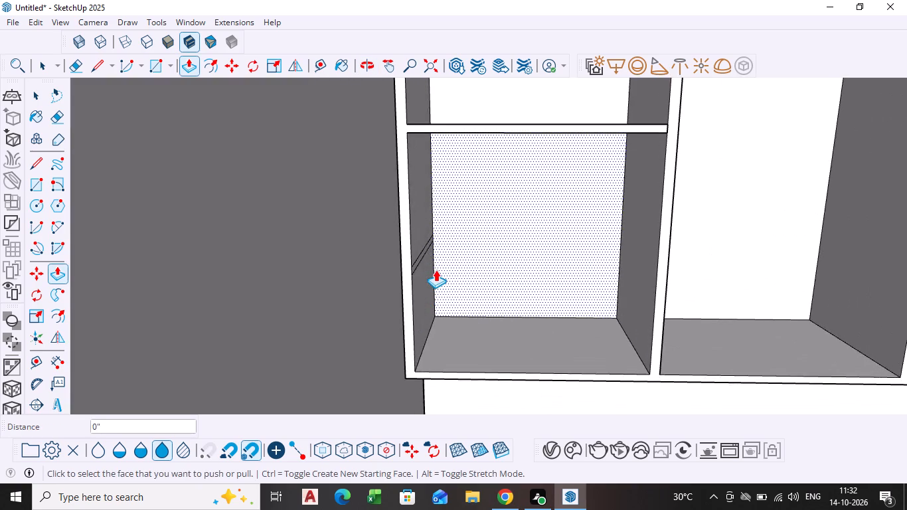
pyautogui.moveTo(436, 270); pyautogui.dragTo(400, 274, button='middle')
pyautogui.scroll(5, 429, 265)
pyautogui.doubleClick(407, 254)
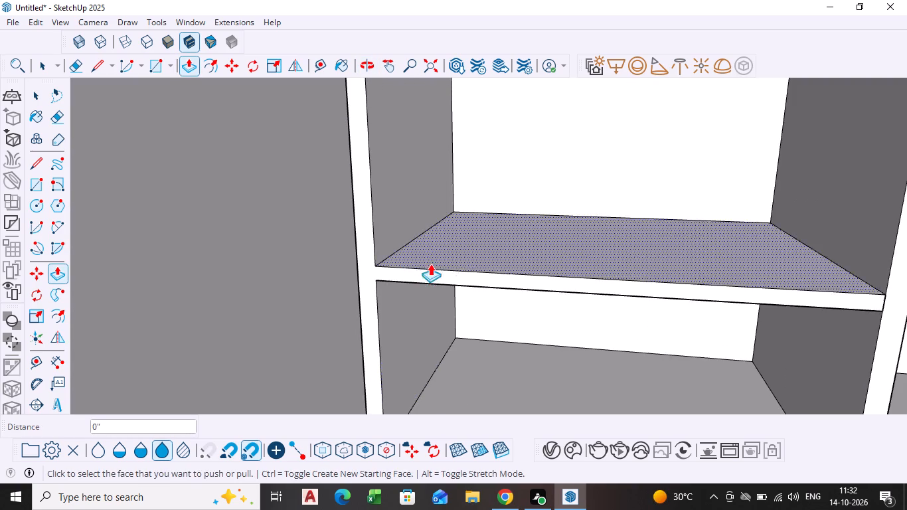
# Push/Pull the second compartment's upper and lower strips by the same repeated distance to form its two shelves.
pyautogui.scroll(-16, 478, 267)
pyautogui.keyDown('shift'); pyautogui.moveTo(583, 264); pyautogui.dragTo(485, 264, button='middle'); pyautogui.keyUp('shift')
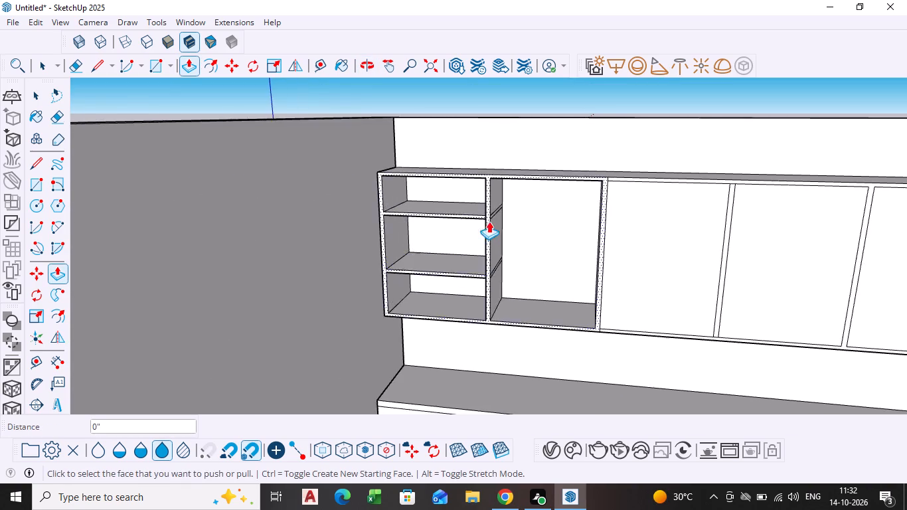
pyautogui.scroll(9, 491, 208)
pyautogui.doubleClick(497, 228)
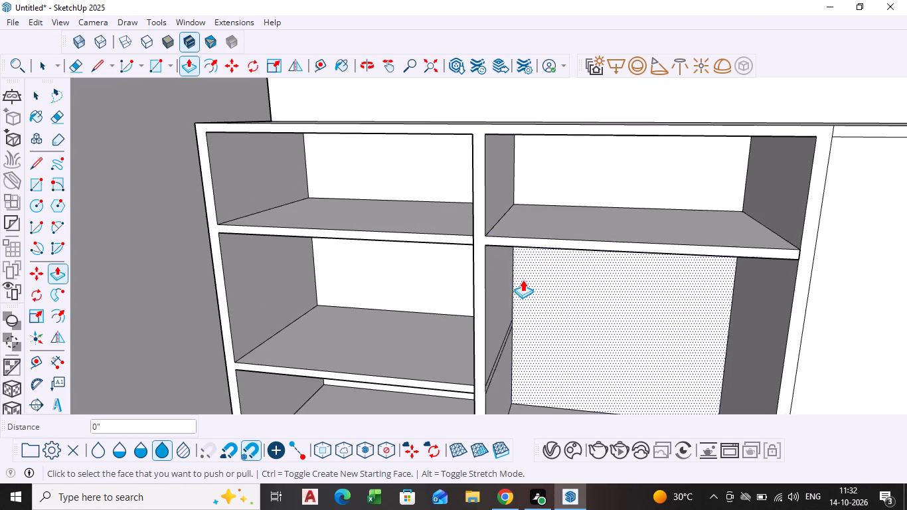
pyautogui.scroll(-3, 523, 280)
pyautogui.moveTo(523, 280); pyautogui.dragTo(486, 203, button='middle')
pyautogui.scroll(4, 460, 263)
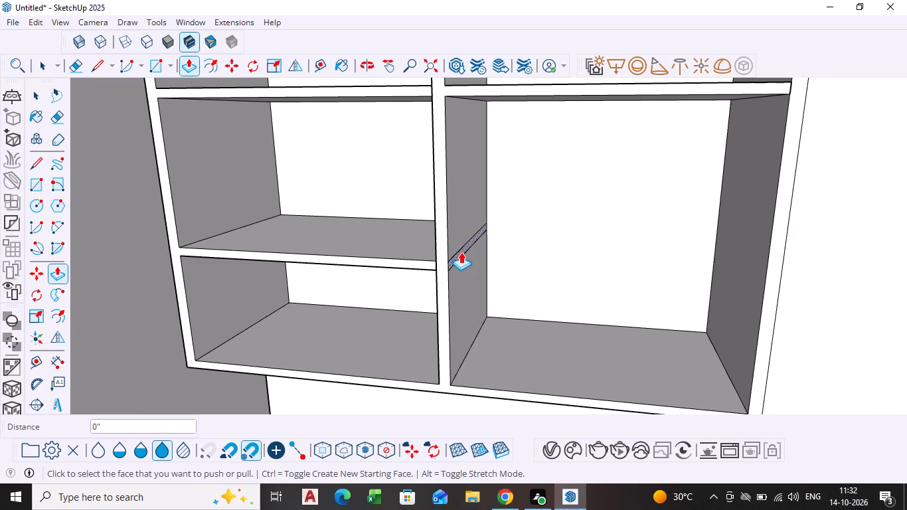
pyautogui.doubleClick(461, 252)
# Push/Pull the eighth compartment's upper and lower strips across by the same repeated distance to form two shelves.
pyautogui.scroll(-11, 524, 254)
pyautogui.scroll(-5, 598, 258)
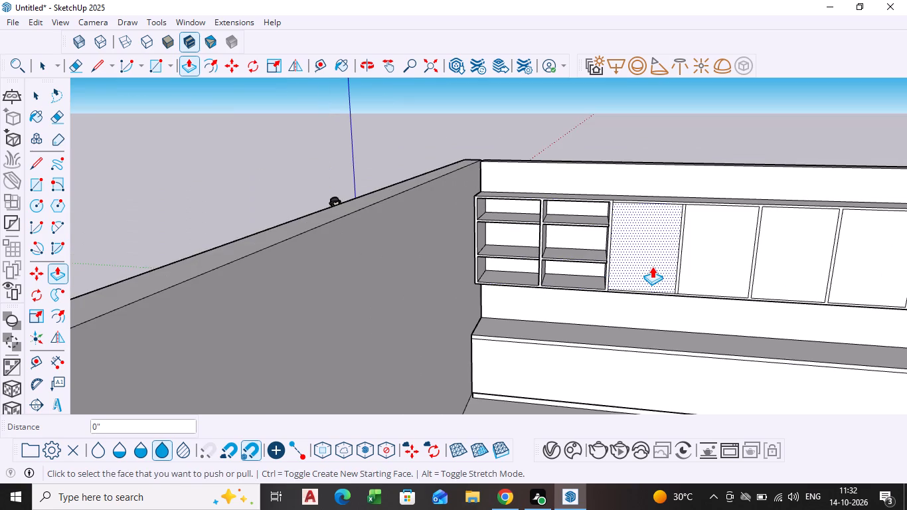
pyautogui.keyDown('shift'); pyautogui.moveTo(649, 267); pyautogui.dragTo(155, 224, button='middle'); pyautogui.keyUp('shift')
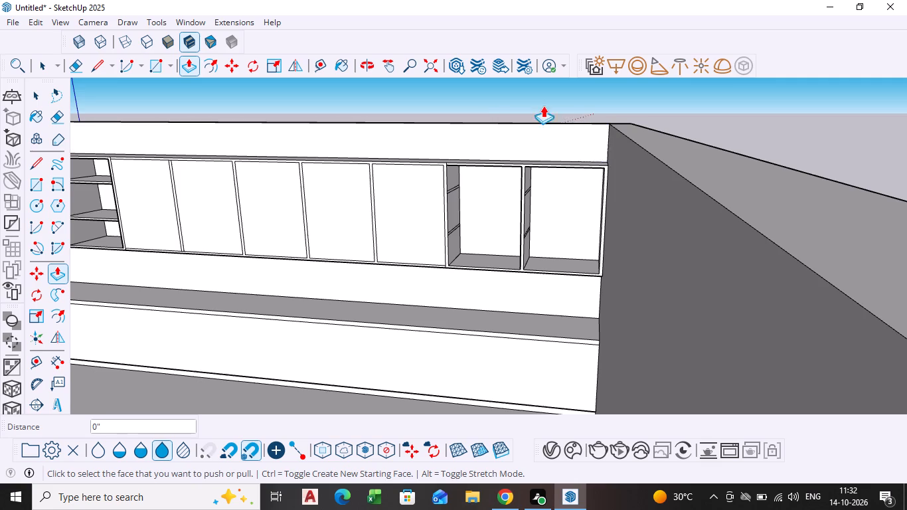
pyautogui.scroll(2, 596, 255)
pyautogui.scroll(6, 425, 186)
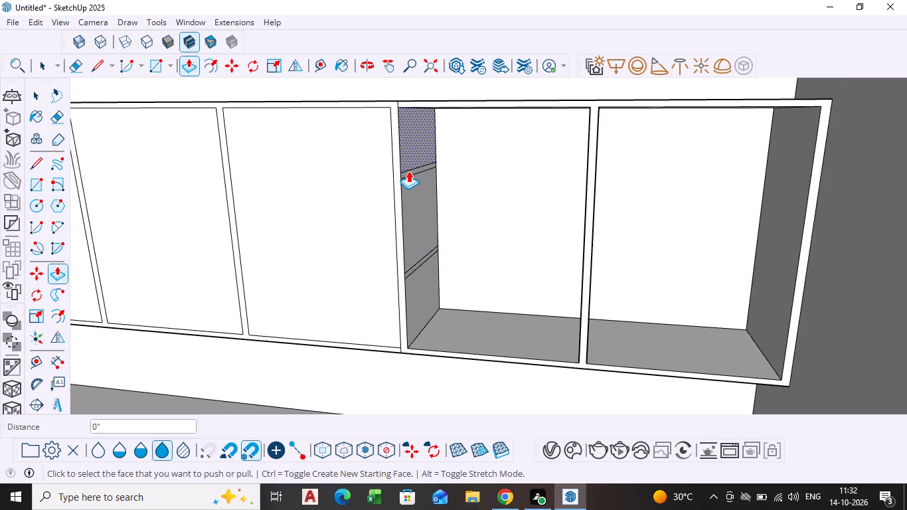
pyautogui.scroll(3, 408, 171)
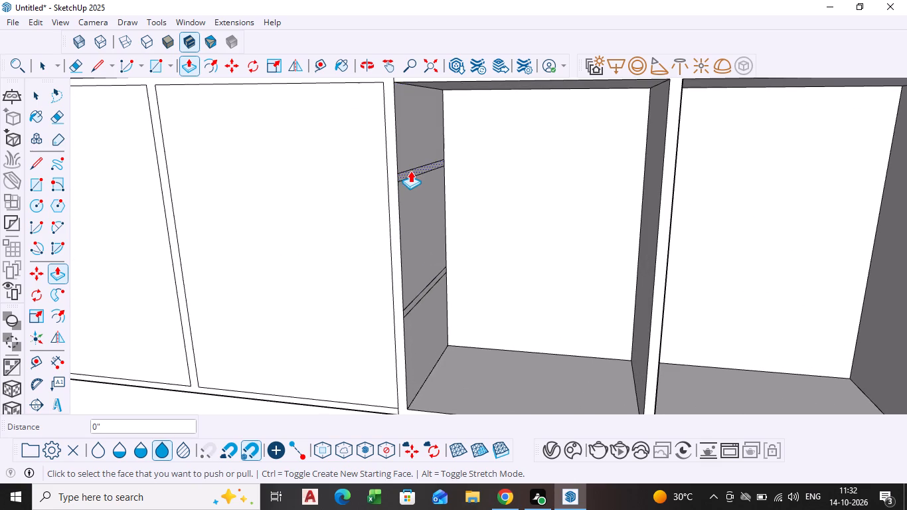
pyautogui.doubleClick(410, 171)
pyautogui.doubleClick(418, 303)
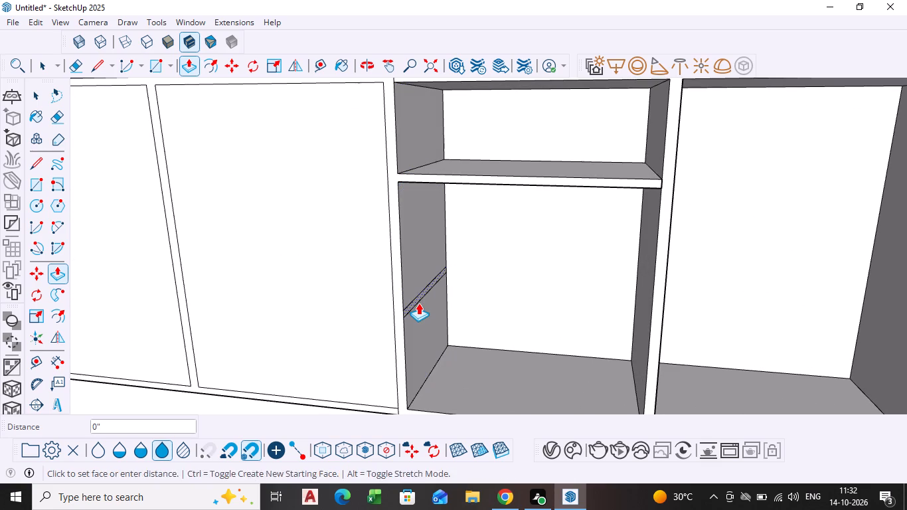
# Push/Pull the ninth compartment's upper and lower strips from the last divider by the same repeated distance to form two shelves.
pyautogui.scroll(-5, 495, 301)
pyautogui.keyDown('shift'); pyautogui.moveTo(532, 297); pyautogui.dragTo(407, 241, button='middle'); pyautogui.keyUp('shift')
pyautogui.scroll(3, 492, 143)
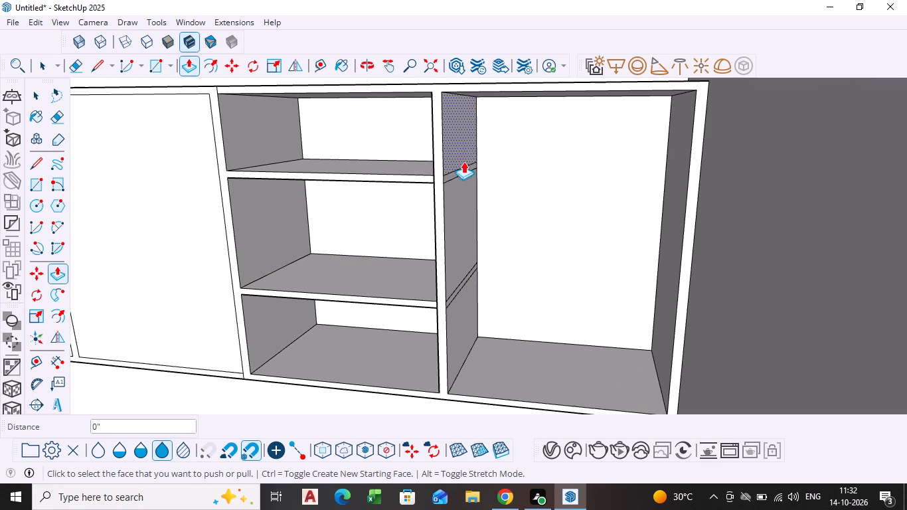
pyautogui.doubleClick(457, 172)
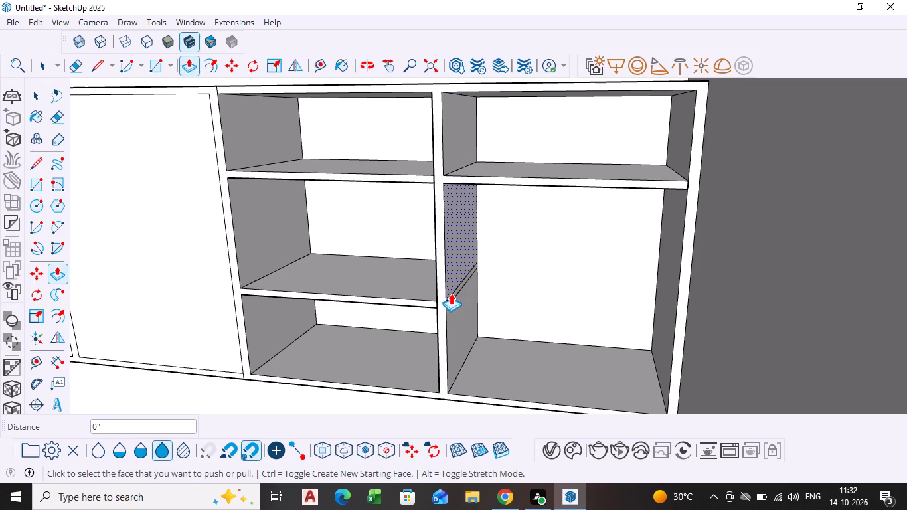
pyautogui.scroll(4, 451, 293)
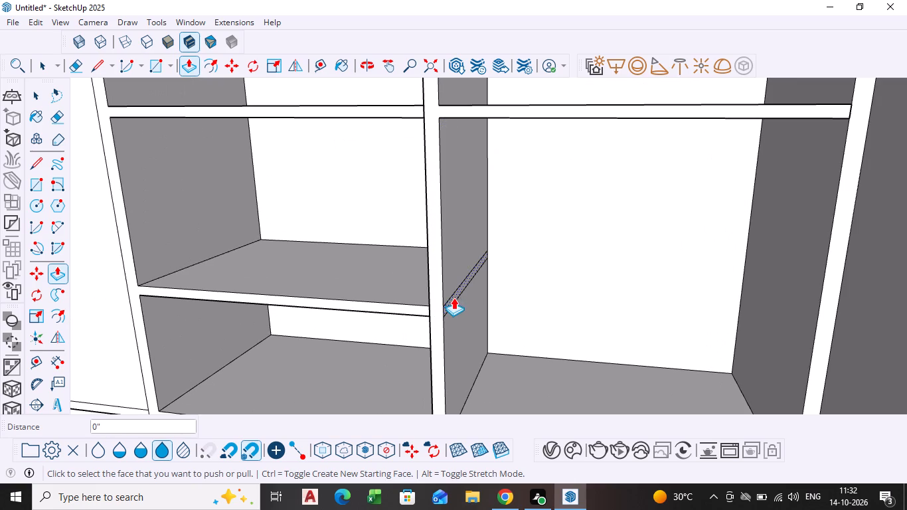
pyautogui.doubleClick(453, 299)
# Inspect the whole room, checking the shelved end compartments and the counter from the front and from the first compartment's end.
pyautogui.scroll(-13, 411, 277)
pyautogui.middleClick(401, 276)
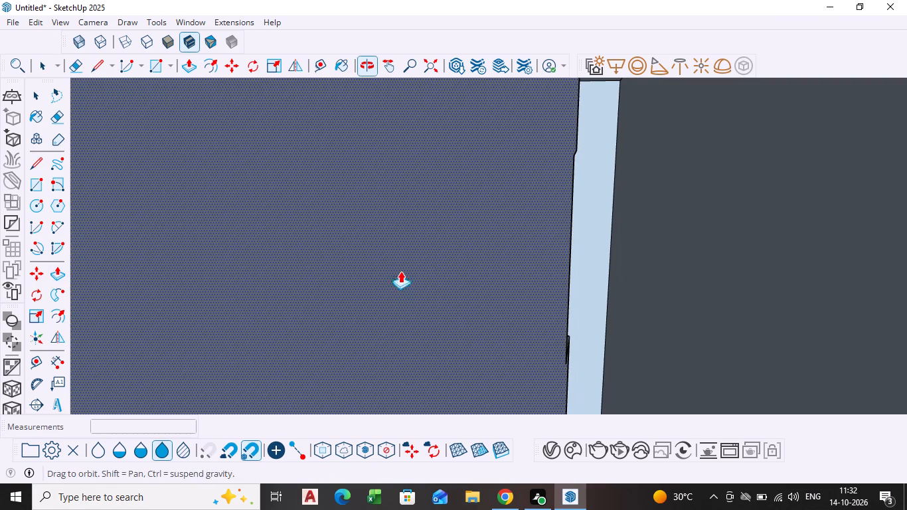
pyautogui.click(439, 68)
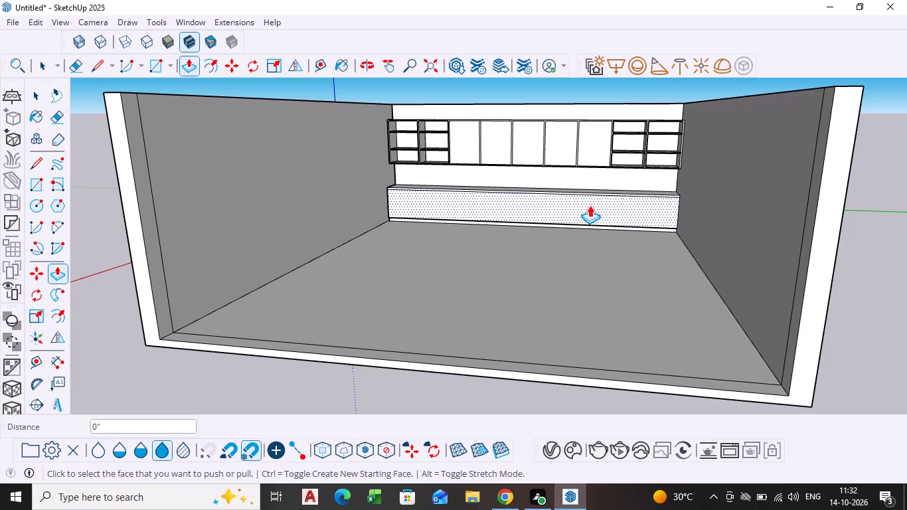
pyautogui.press('space')
pyautogui.scroll(4, 622, 145)
pyautogui.scroll(-3, 457, 187)
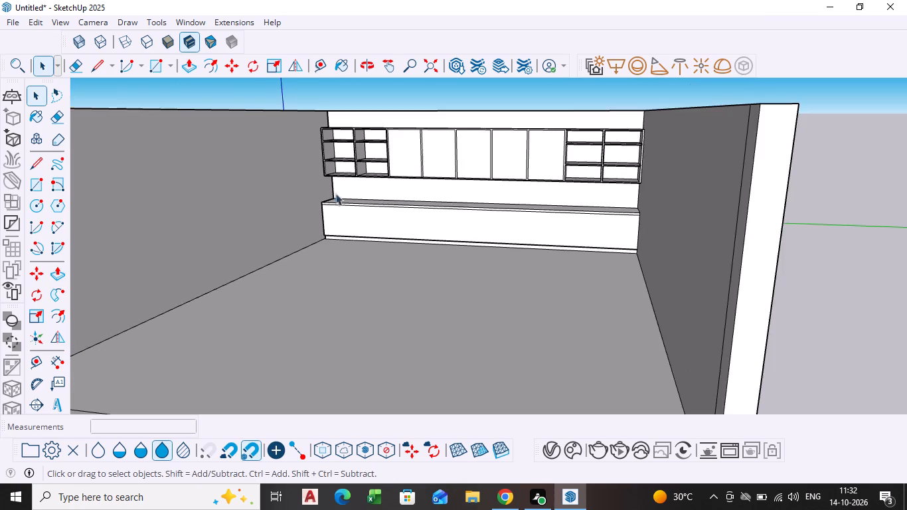
pyautogui.moveTo(325, 195); pyautogui.dragTo(384, 176, button='middle')
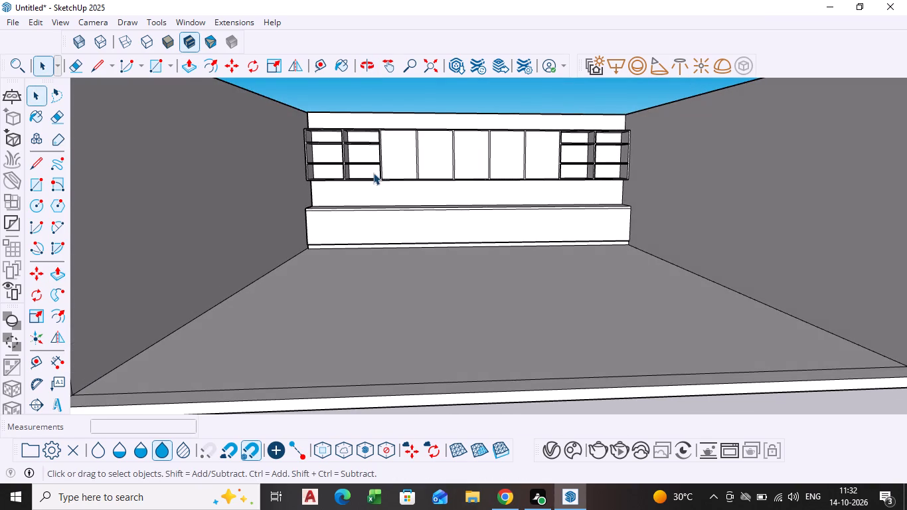
pyautogui.scroll(4, 323, 193)
pyautogui.moveTo(319, 155); pyautogui.dragTo(336, 193, button='middle')
pyautogui.scroll(3, 293, 124)
pyautogui.moveTo(308, 157); pyautogui.dragTo(307, 146, button='middle')
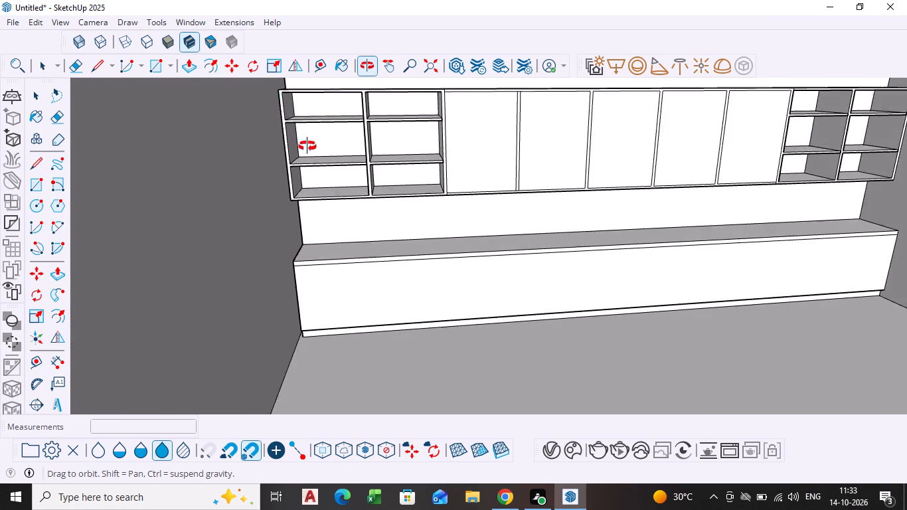
pyautogui.moveTo(307, 146); pyautogui.dragTo(317, 130, button='middle')
pyautogui.keyDown('shift'); pyautogui.moveTo(317, 130); pyautogui.dragTo(277, 165, button='middle'); pyautogui.keyUp('shift')
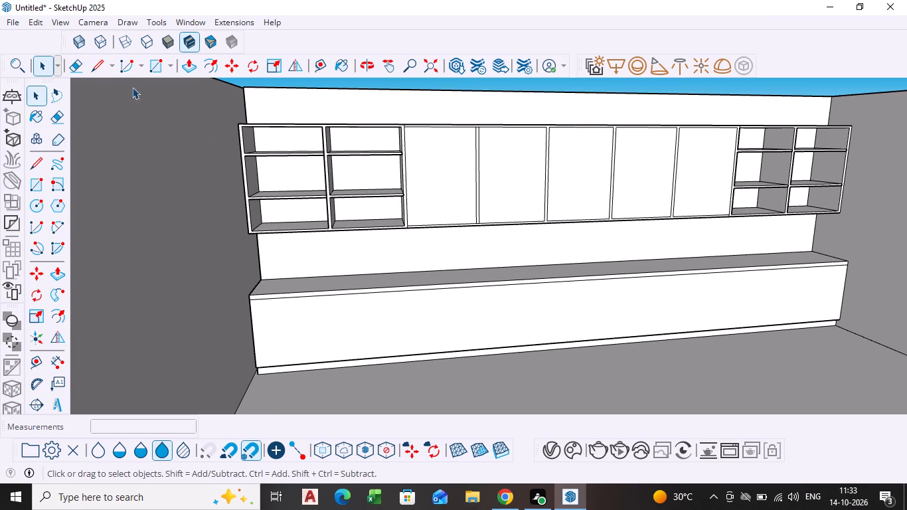
# Draw rectangles about 3' 6 5/8" by 2' 6 7/8" over the open fronts of the first and second compartments.
pyautogui.click(155, 66)
pyautogui.scroll(2, 244, 153)
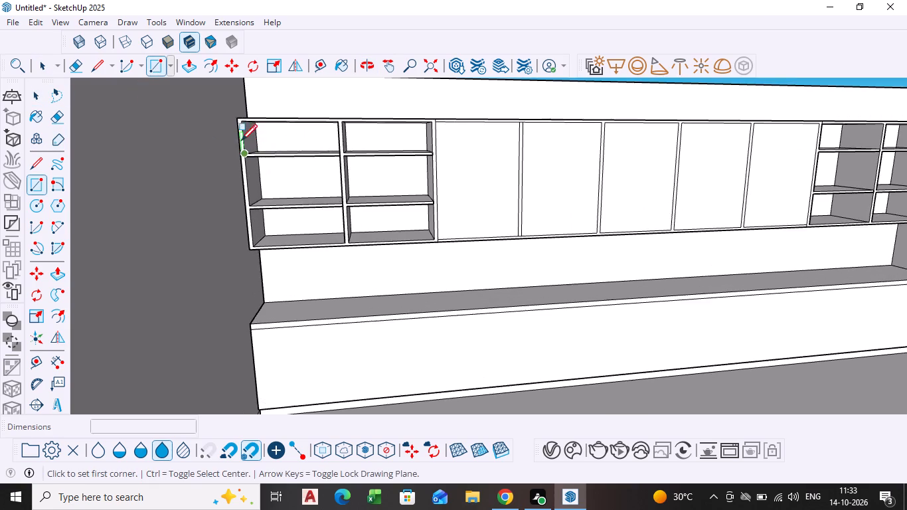
pyautogui.scroll(3, 238, 135)
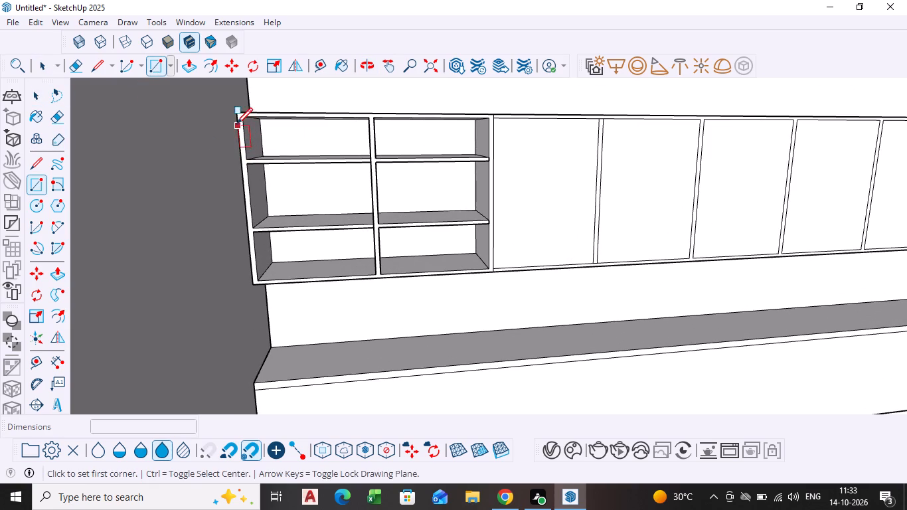
pyautogui.click(243, 123)
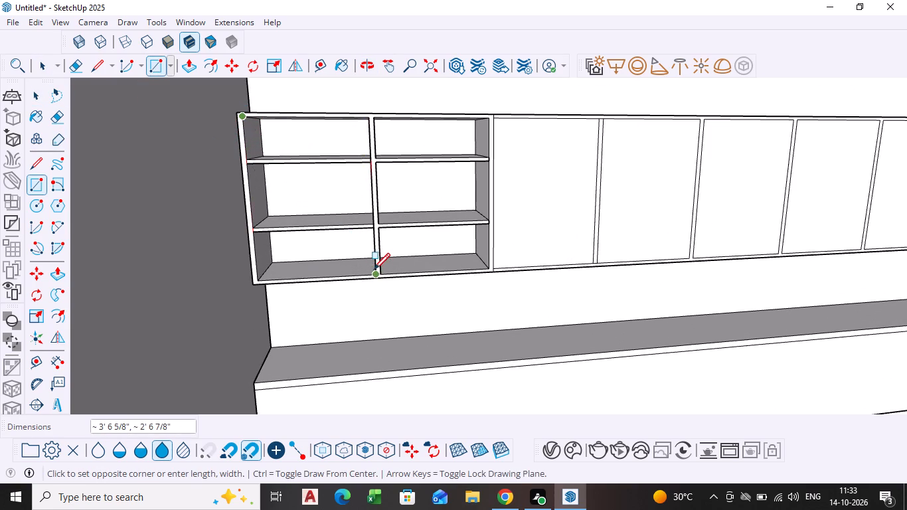
pyautogui.click(374, 274)
pyautogui.click(376, 118)
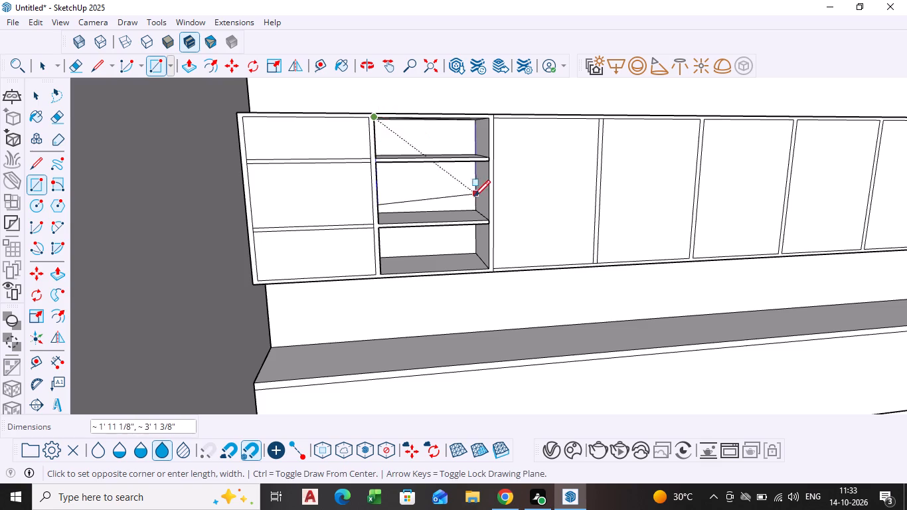
pyautogui.scroll(5, 486, 268)
pyautogui.click(487, 267)
pyautogui.scroll(-8, 420, 254)
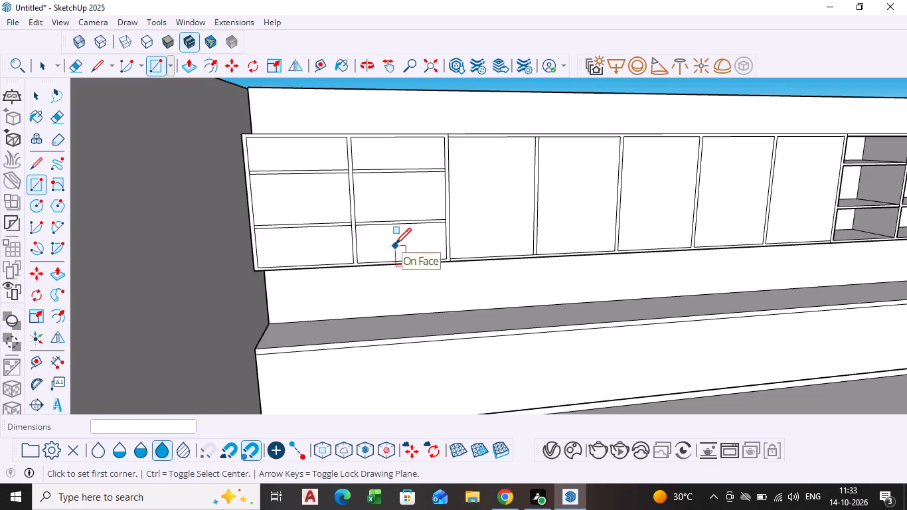
pyautogui.press('space')
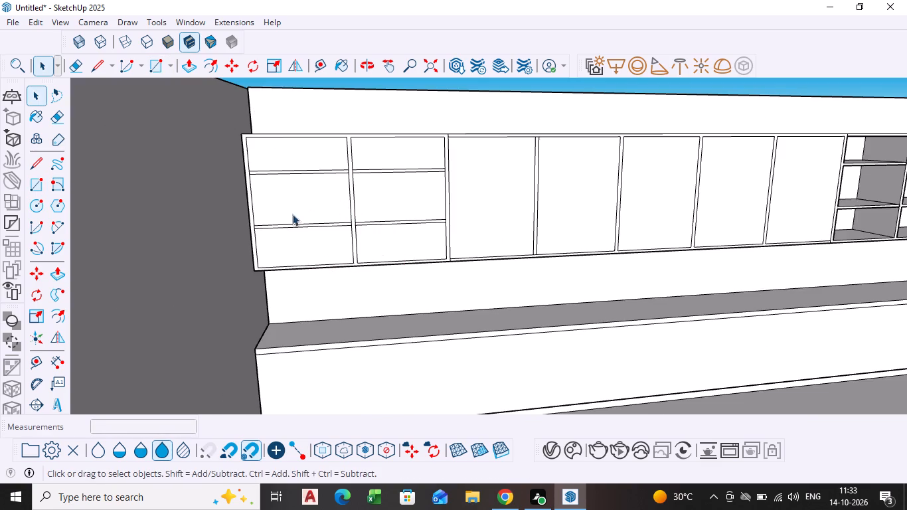
# Paint the front frame around the first two compartments with the Stone material Marble_07_1K.
pyautogui.click(39, 123)
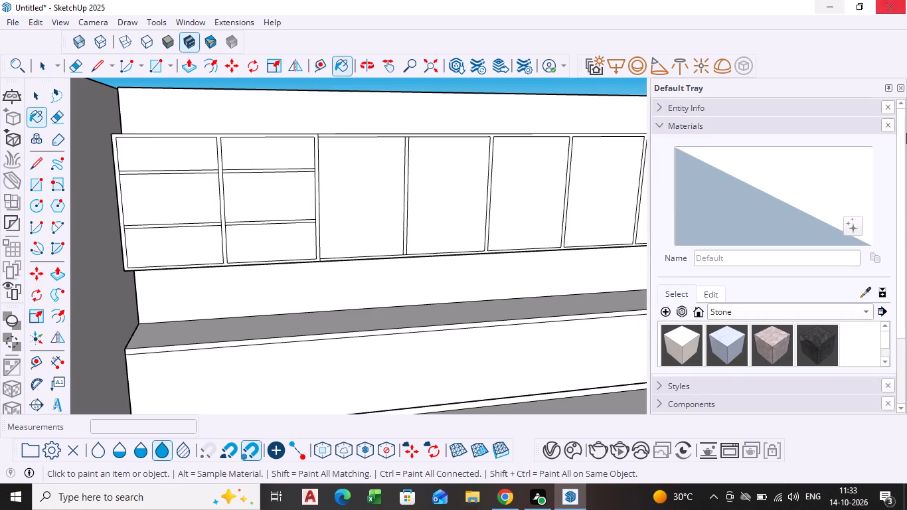
pyautogui.click(819, 351)
pyautogui.scroll(3, 357, 232)
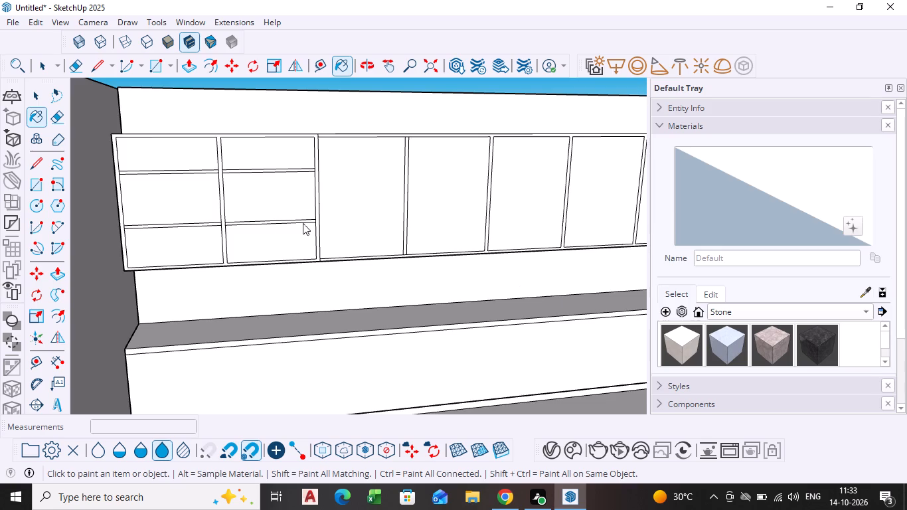
pyautogui.scroll(4, 170, 218)
pyautogui.click(224, 218)
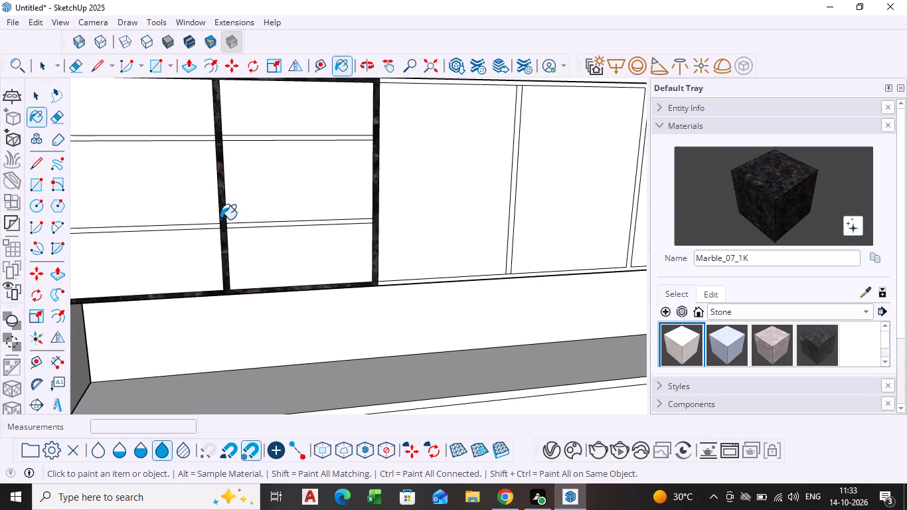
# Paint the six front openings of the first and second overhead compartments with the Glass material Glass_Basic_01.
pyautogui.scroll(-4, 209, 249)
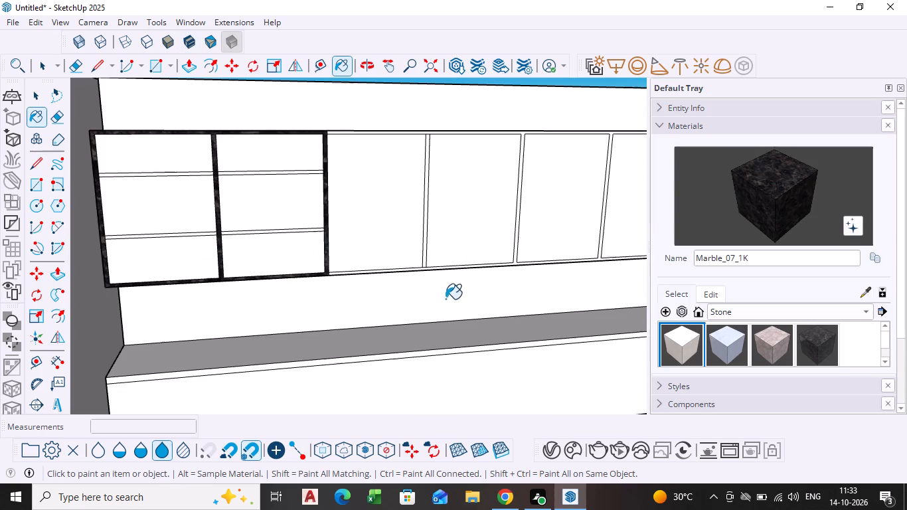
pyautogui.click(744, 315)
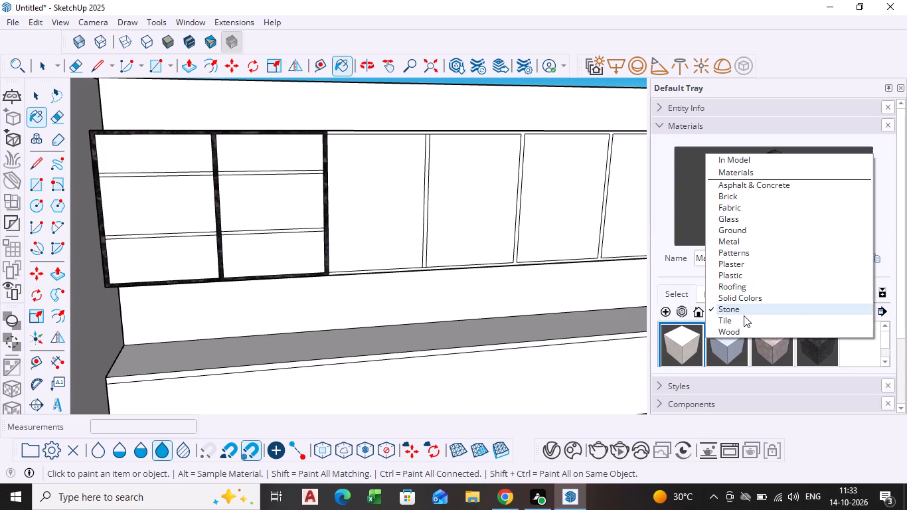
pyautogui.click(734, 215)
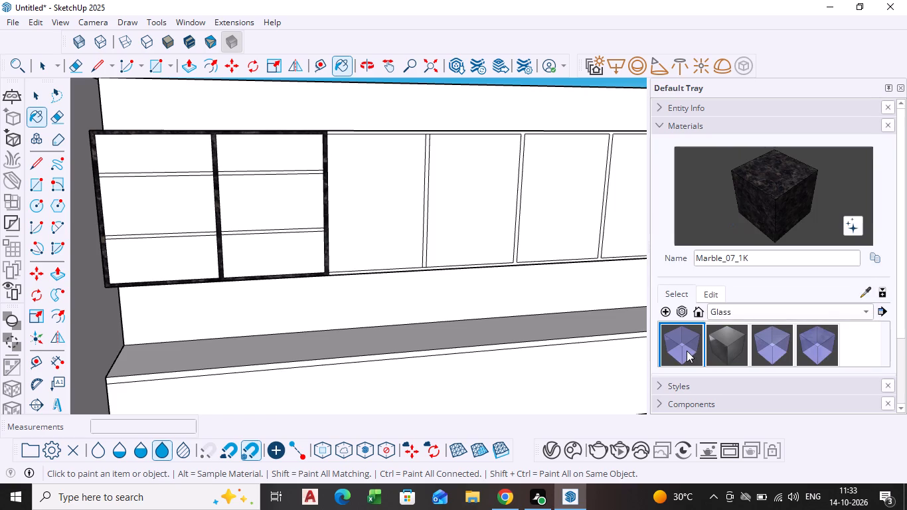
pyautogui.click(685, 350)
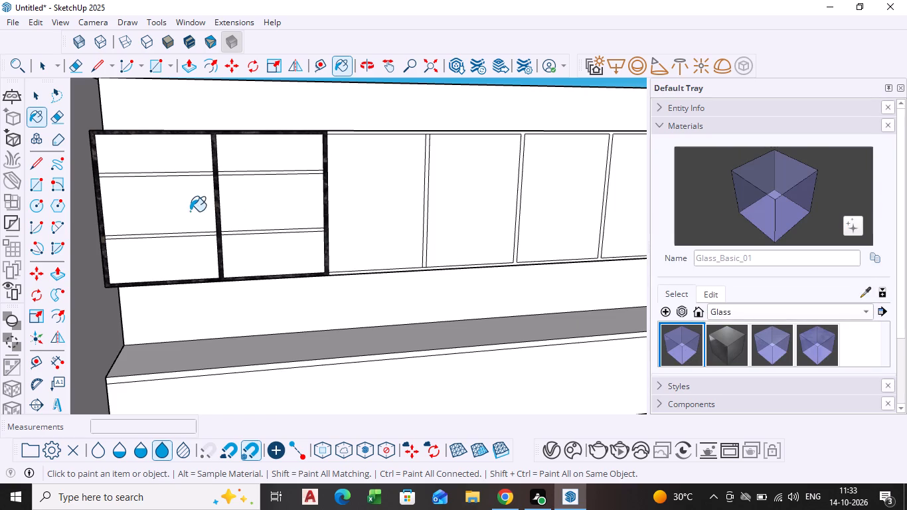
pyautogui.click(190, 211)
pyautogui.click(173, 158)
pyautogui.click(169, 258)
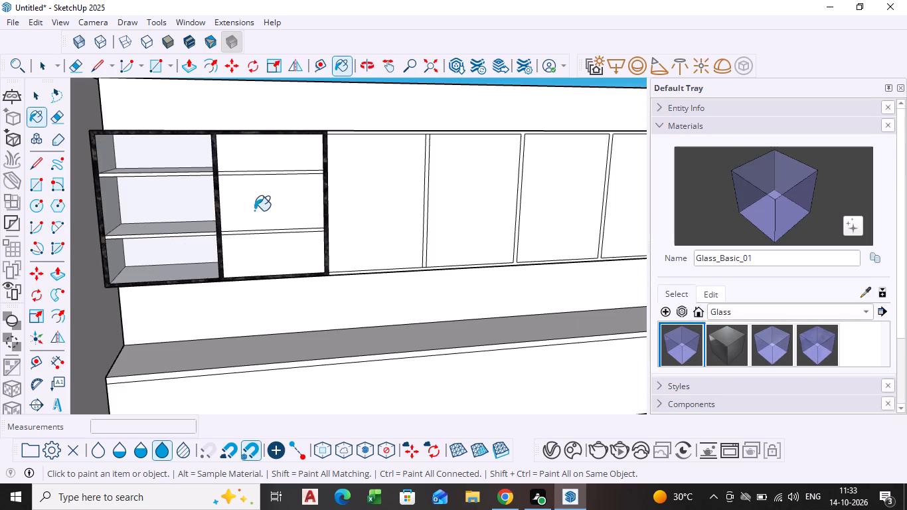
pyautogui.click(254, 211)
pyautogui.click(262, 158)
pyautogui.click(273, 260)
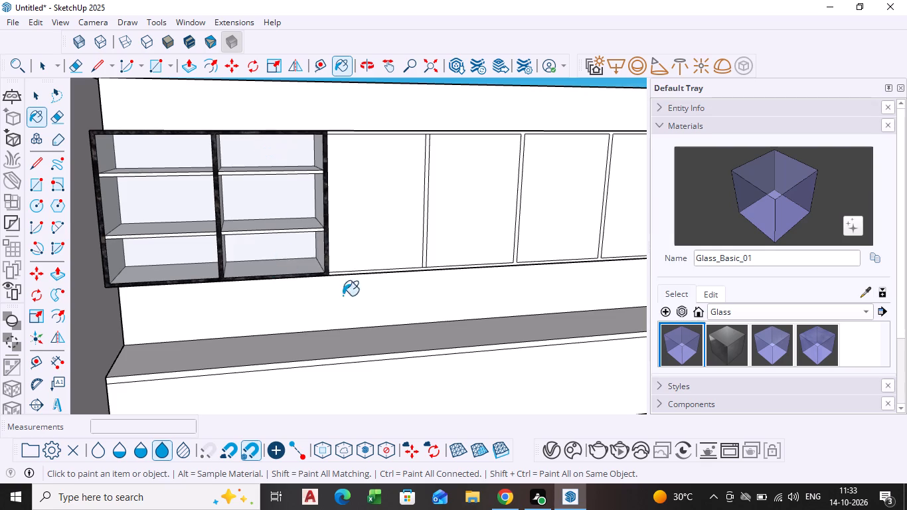
# Paint all six front panes of the first and second overhead compartments with Glass_Safety_01.
pyautogui.scroll(-4, 351, 301)
pyautogui.moveTo(351, 303); pyautogui.dragTo(309, 268, button='middle')
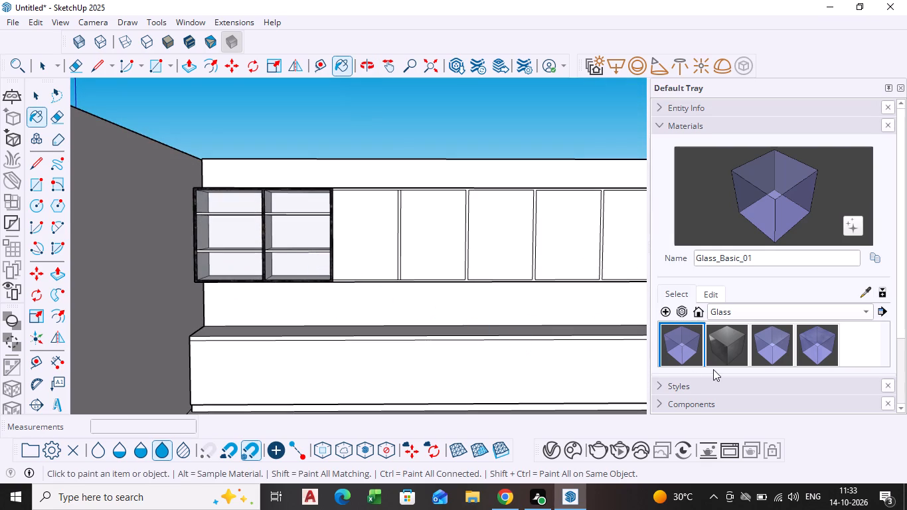
pyautogui.click(763, 341)
pyautogui.click(235, 207)
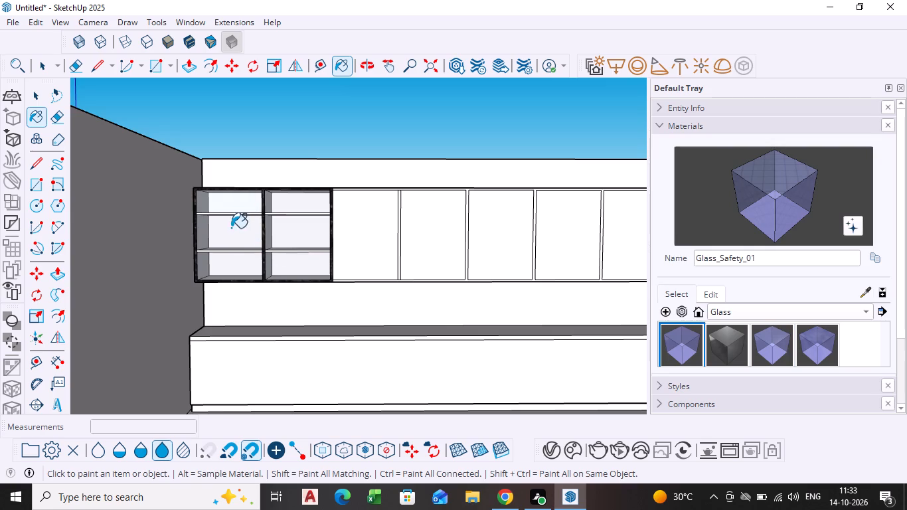
pyautogui.click(231, 229)
pyautogui.click(226, 262)
pyautogui.click(280, 262)
pyautogui.click(288, 239)
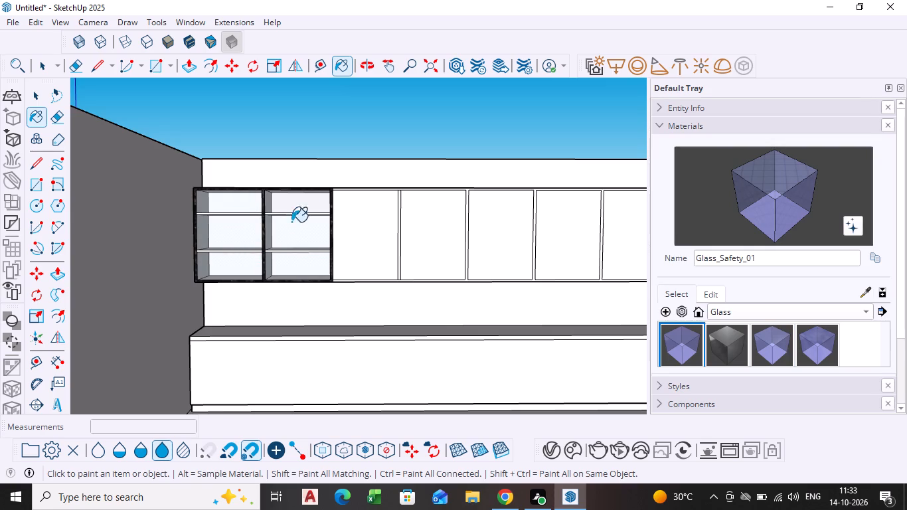
pyautogui.click(296, 210)
# Paint the second compartment's middle and lower front panes with Glass_Sky Reflection_01.
pyautogui.click(815, 349)
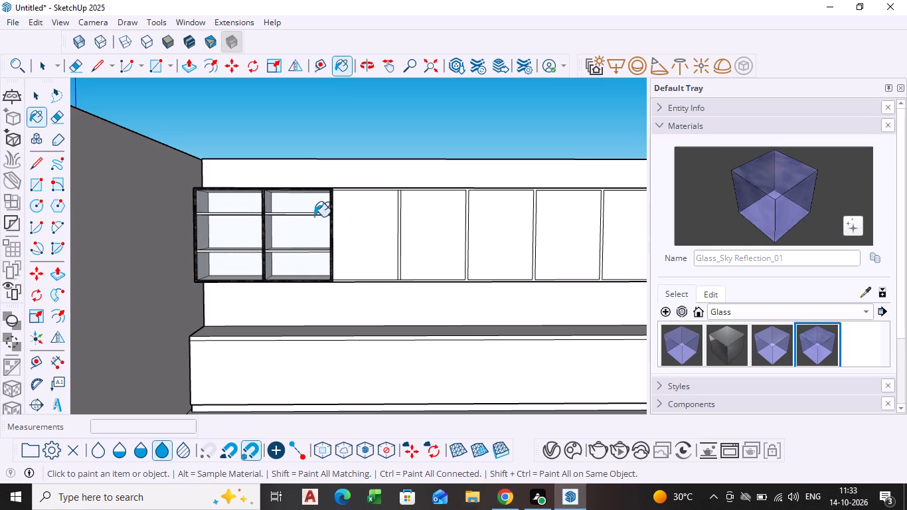
pyautogui.click(310, 214)
pyautogui.click(309, 229)
pyautogui.click(299, 269)
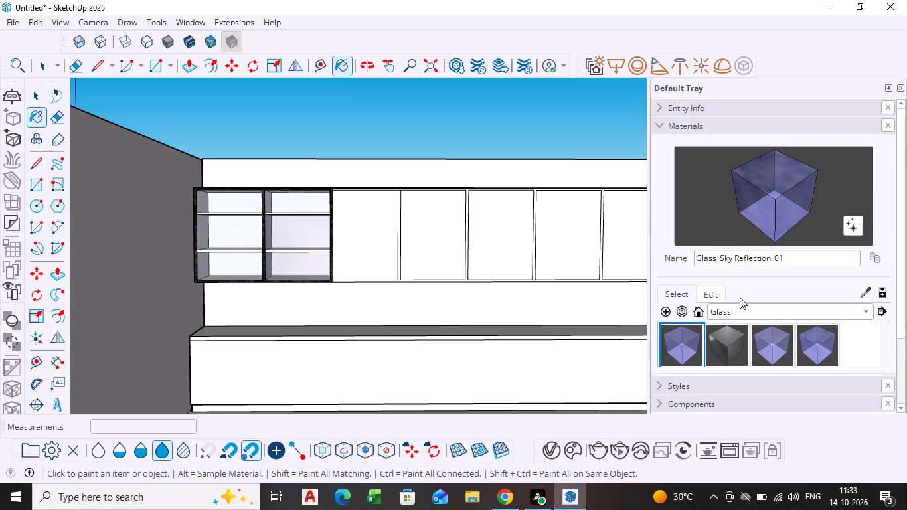
# Examine the color, texture size, opacity and surface settings of the Glass_Sky Reflection_01 material.
pyautogui.scroll(-3, 739, 334)
pyautogui.scroll(-3, 750, 242)
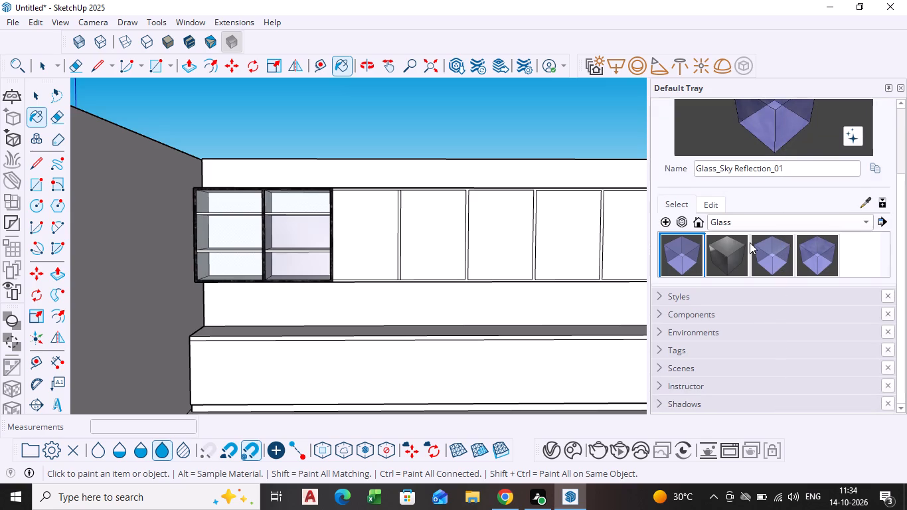
pyautogui.scroll(-5, 750, 242)
pyautogui.click(712, 203)
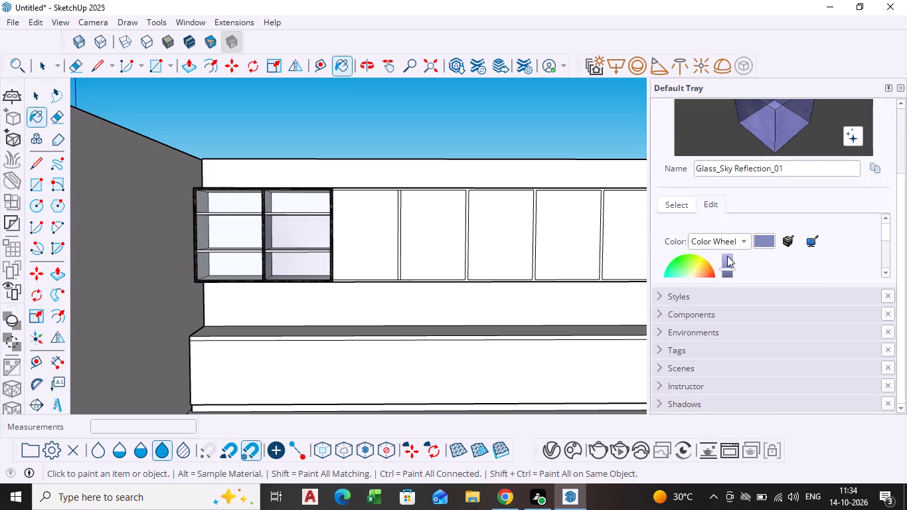
pyautogui.scroll(-5, 712, 257)
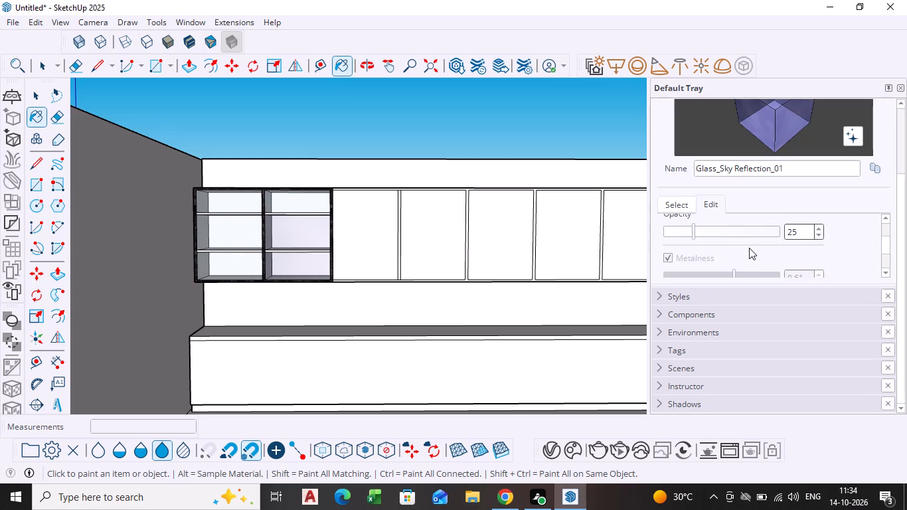
pyautogui.scroll(-6, 756, 246)
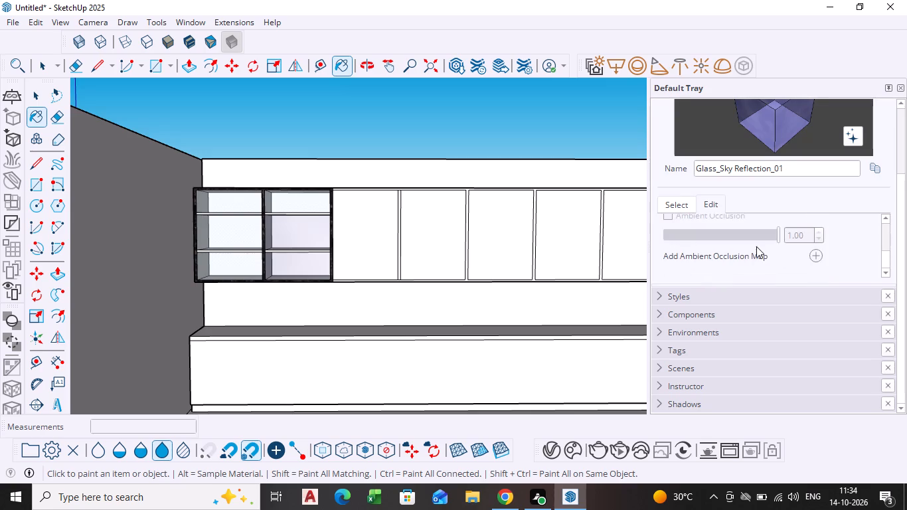
pyautogui.scroll(-3, 756, 246)
pyautogui.scroll(7, 756, 246)
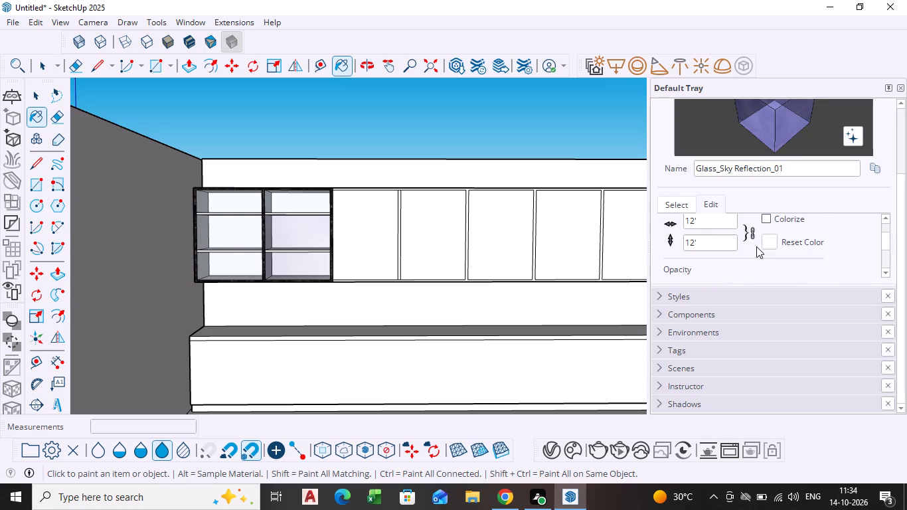
pyautogui.scroll(4, 756, 246)
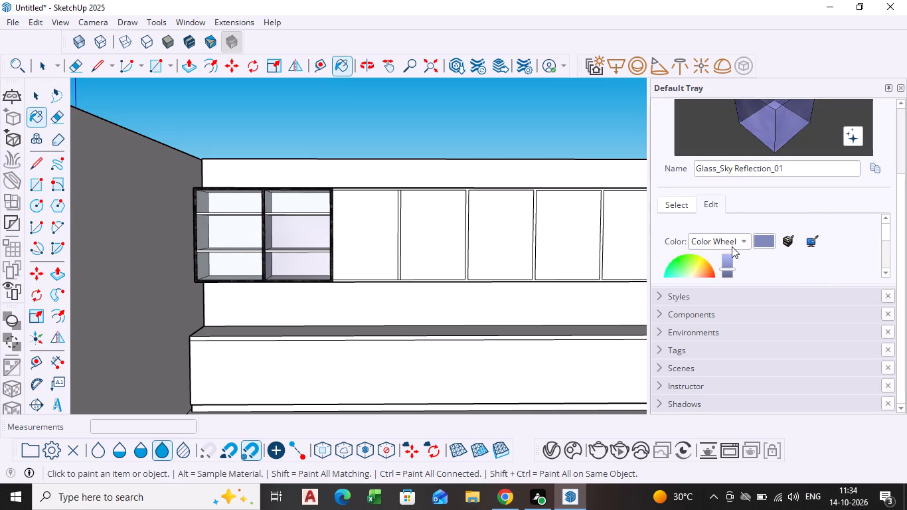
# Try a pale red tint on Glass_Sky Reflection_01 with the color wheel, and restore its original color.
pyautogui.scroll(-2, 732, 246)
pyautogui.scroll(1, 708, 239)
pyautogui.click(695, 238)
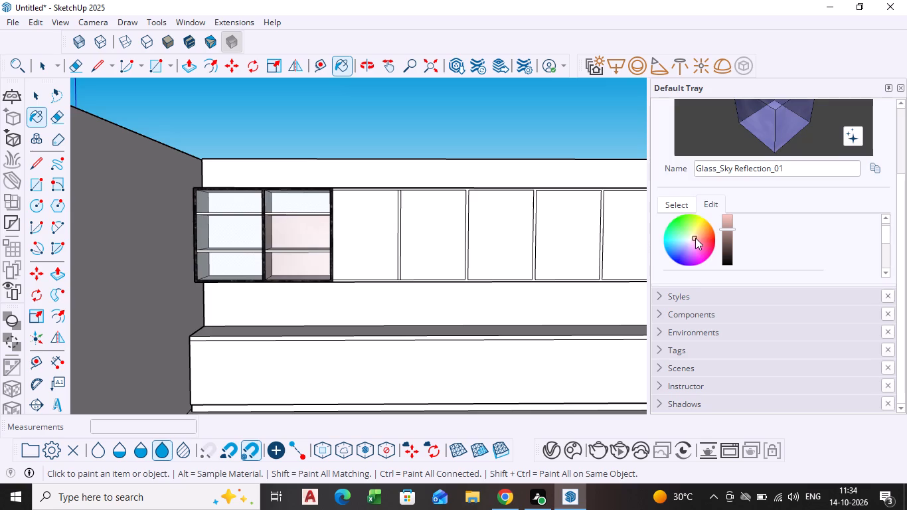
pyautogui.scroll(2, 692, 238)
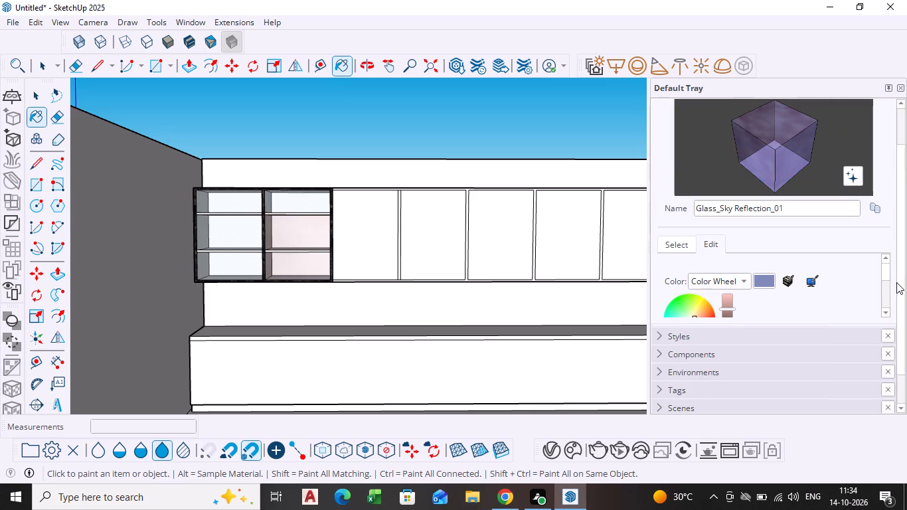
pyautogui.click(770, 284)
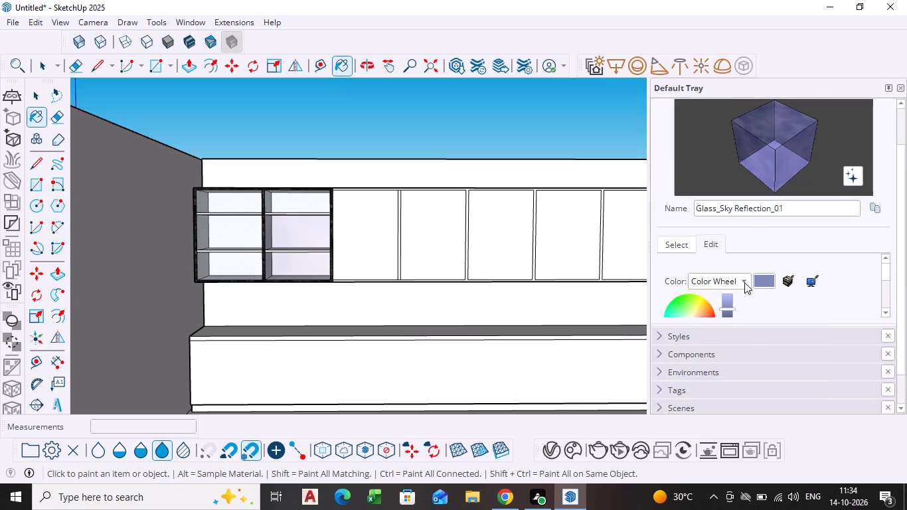
# Switch Glass_Sky Reflection_01 to the HLS color model and set hue 340, saturation 89 and lightness 99.
pyautogui.click(744, 282)
pyautogui.click(722, 294)
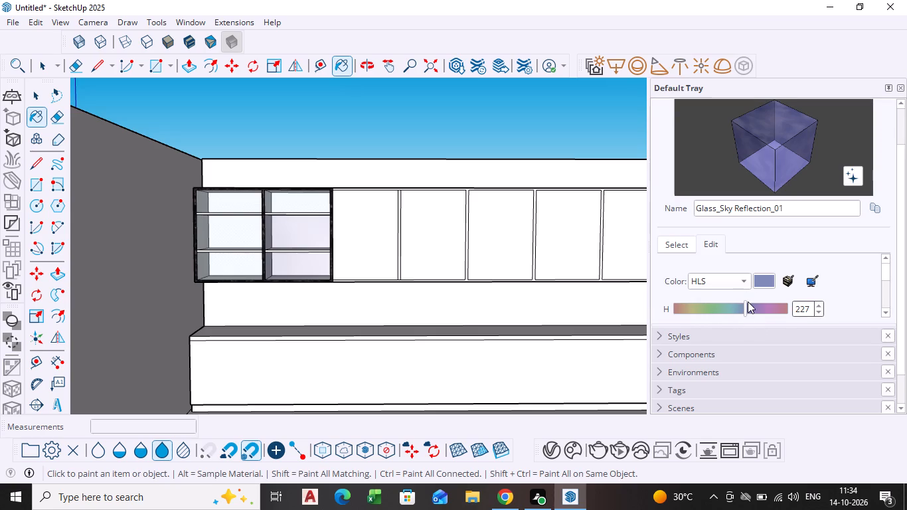
pyautogui.scroll(-2, 748, 301)
pyautogui.click(785, 274)
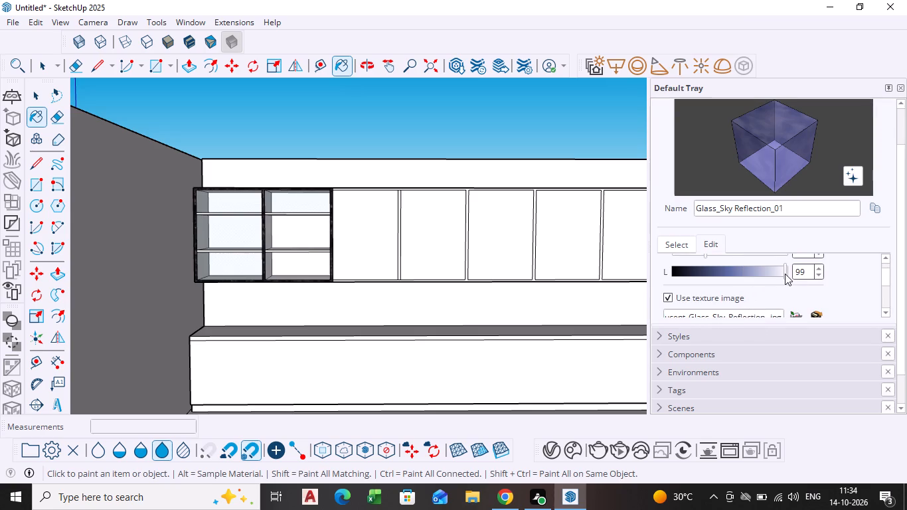
pyautogui.moveTo(288, 269); pyautogui.dragTo(214, 254, button='middle')
pyautogui.scroll(4, 226, 244)
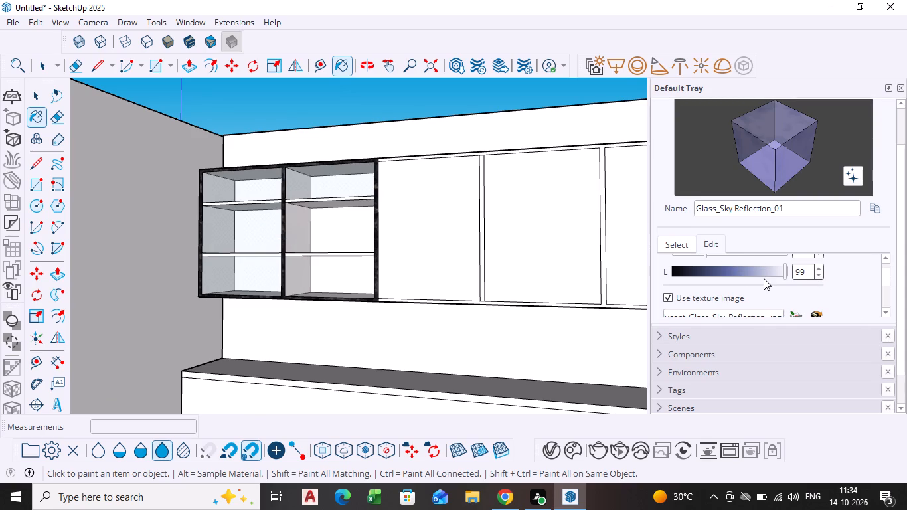
pyautogui.scroll(1, 764, 278)
pyautogui.click(780, 268)
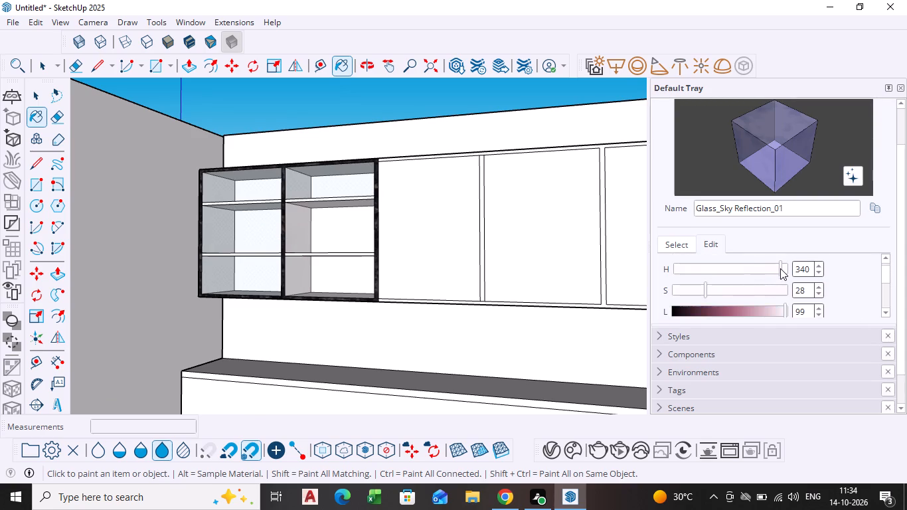
pyautogui.click(774, 289)
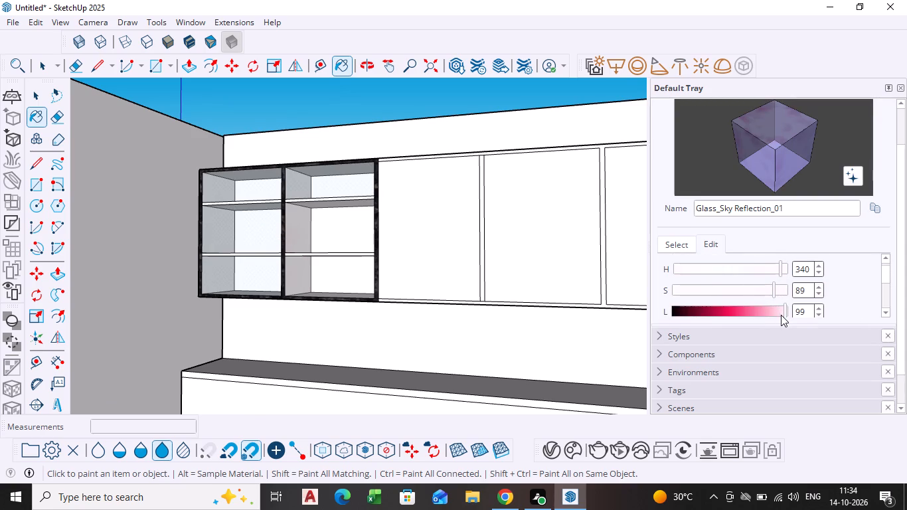
pyautogui.click(784, 315)
pyautogui.scroll(3, 758, 270)
pyautogui.scroll(-2, 683, 254)
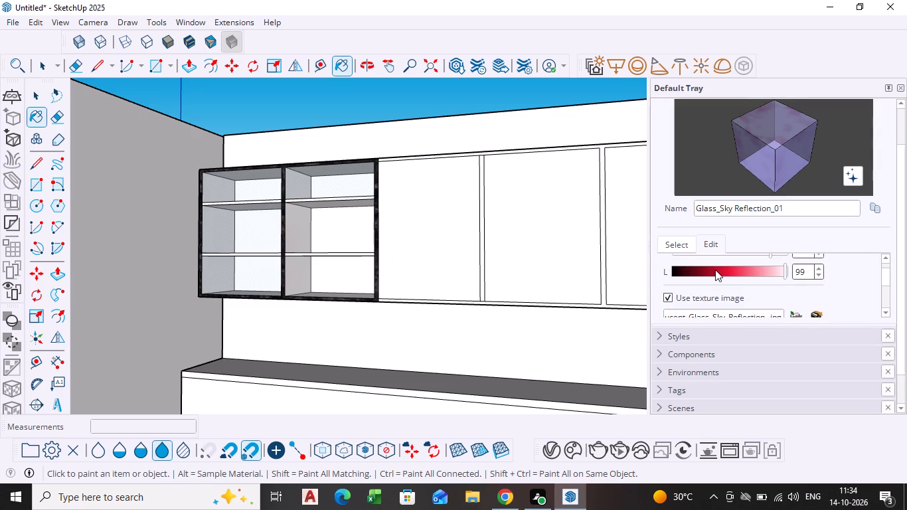
pyautogui.scroll(6, 715, 270)
# Choose Glass_Safety_01 again and inspect the glazed first and second compartments from several angles, leaving the Paint Bucket.
pyautogui.click(682, 244)
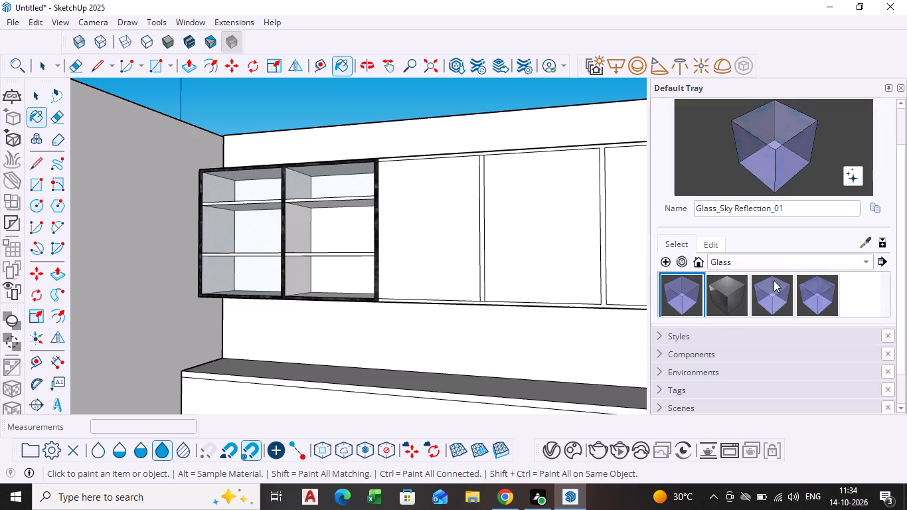
pyautogui.click(778, 300)
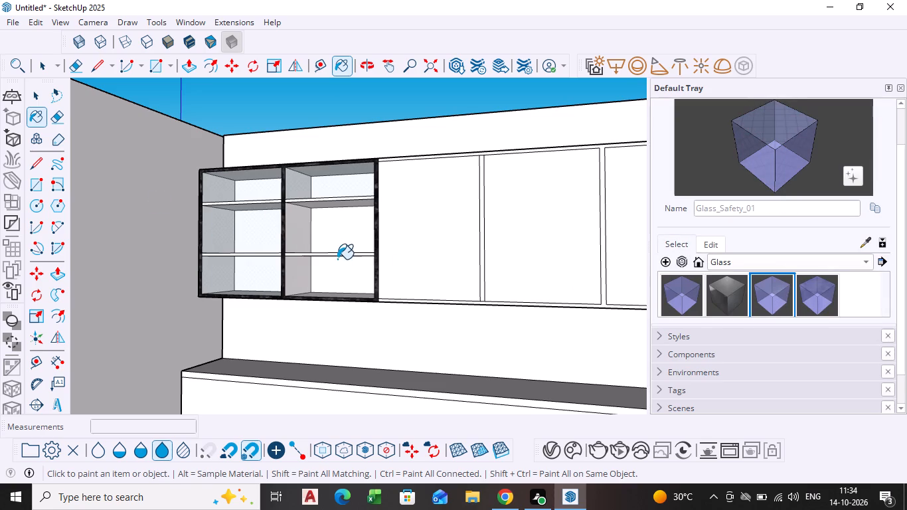
pyautogui.scroll(-6, 448, 262)
pyautogui.moveTo(428, 281); pyautogui.dragTo(480, 306, button='middle')
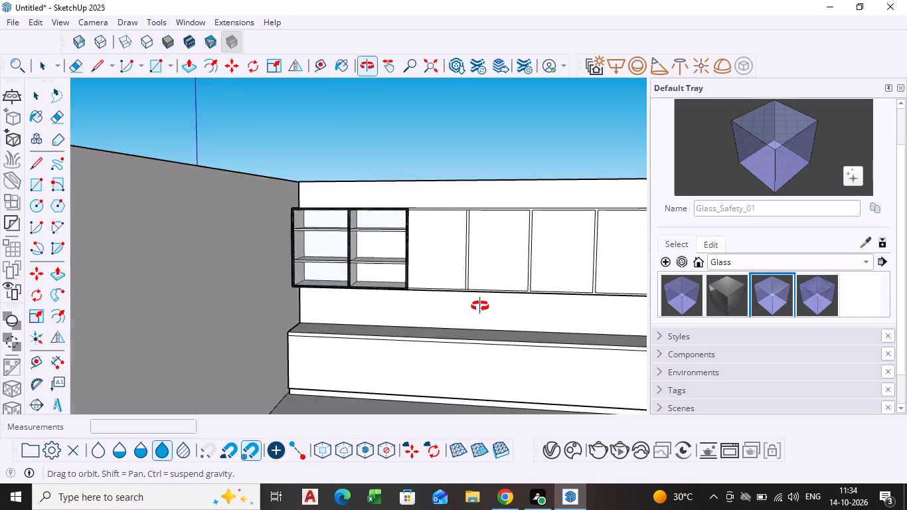
pyautogui.moveTo(480, 306); pyautogui.dragTo(523, 306, button='middle')
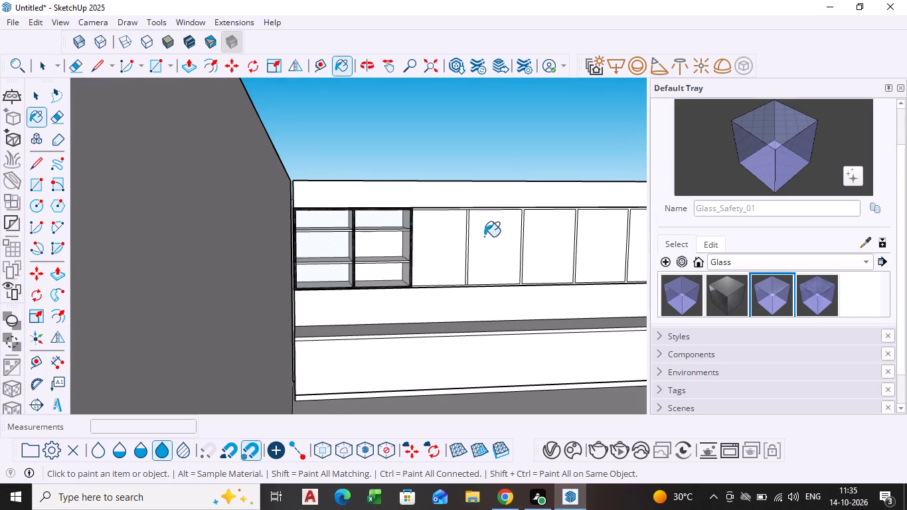
pyautogui.moveTo(459, 284); pyautogui.dragTo(276, 287, button='middle')
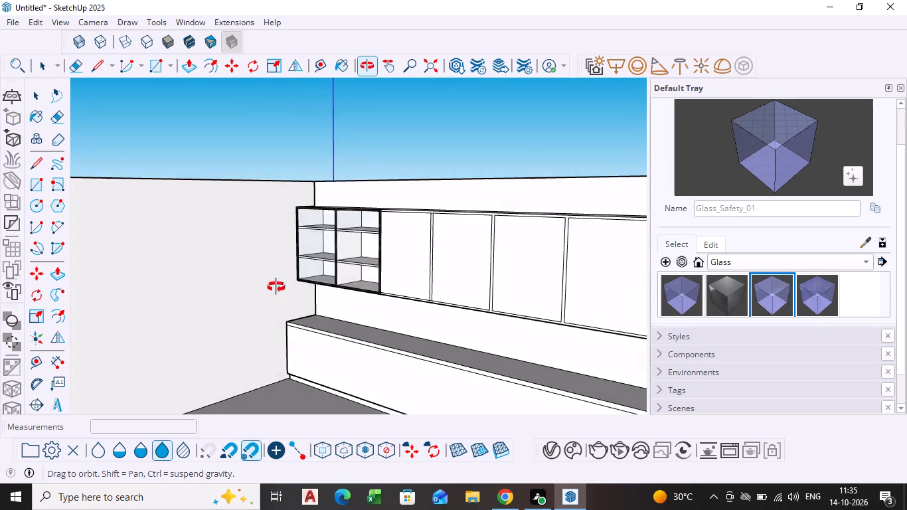
pyautogui.moveTo(276, 287); pyautogui.dragTo(448, 290, button='middle')
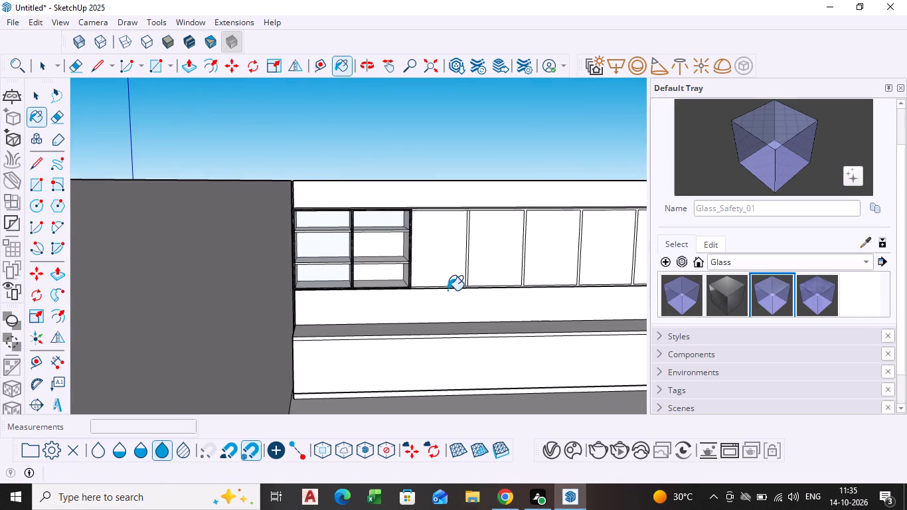
pyautogui.press('Escape')
pyautogui.press('space')
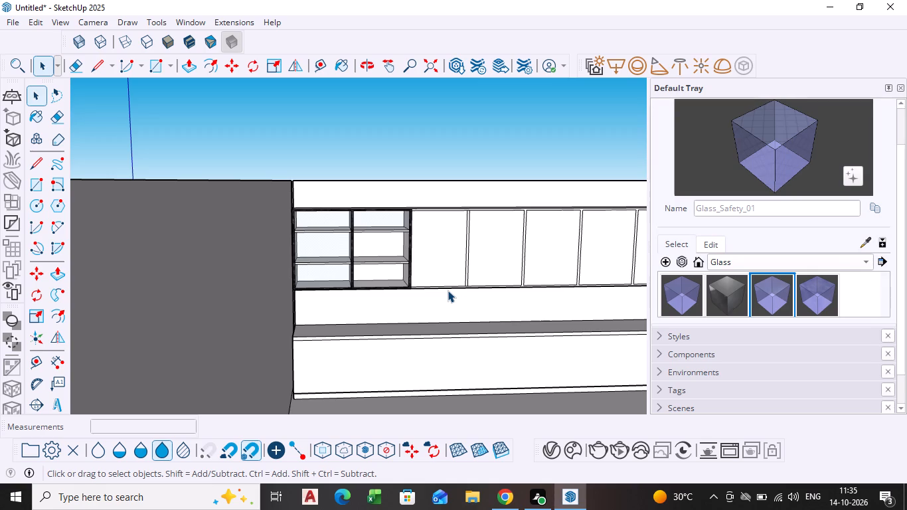
# Draw a rectangle across the front opening of the shelved eighth overhead compartment, from its upper corner to the diagonally opposite lower corner.
pyautogui.scroll(-4, 450, 297)
pyautogui.keyDown('shift'); pyautogui.moveTo(467, 299); pyautogui.dragTo(220, 286, button='middle'); pyautogui.keyUp('shift')
pyautogui.keyDown('shift'); pyautogui.scroll(-1, 467, 299); pyautogui.keyUp('shift')
pyautogui.scroll(3, 313, 280)
pyautogui.moveTo(388, 276); pyautogui.dragTo(380, 242, button='middle')
pyautogui.scroll(7, 372, 224)
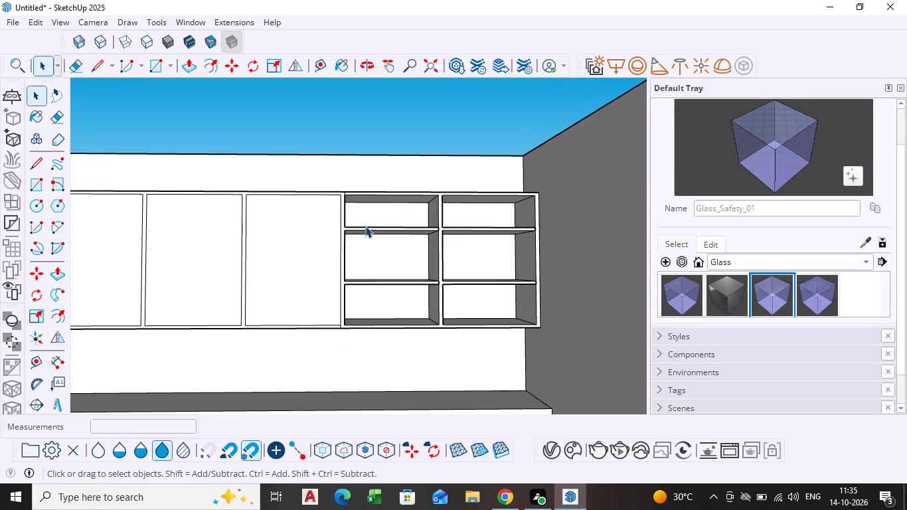
pyautogui.click(36, 181)
pyautogui.scroll(7, 371, 192)
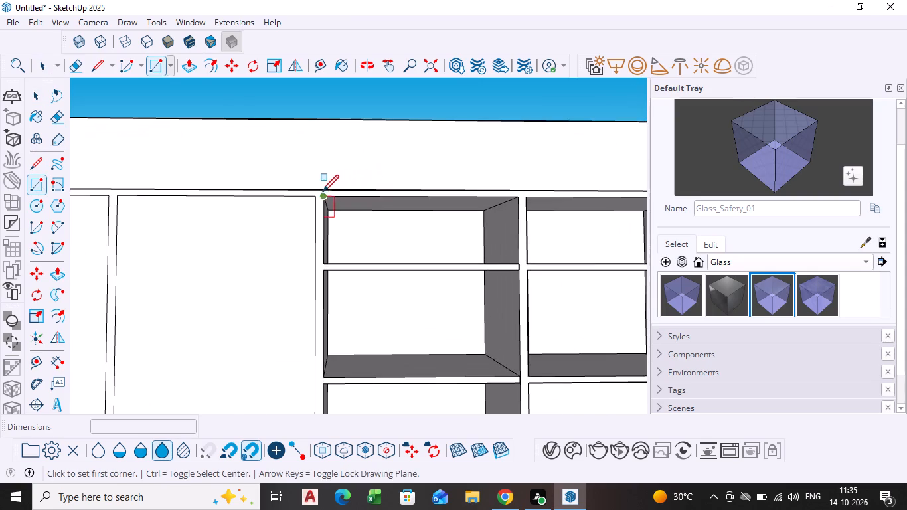
pyautogui.click(323, 191)
pyautogui.scroll(-6, 406, 284)
pyautogui.keyDown('shift'); pyautogui.moveTo(412, 292); pyautogui.dragTo(403, 292, button='middle'); pyautogui.keyUp('shift')
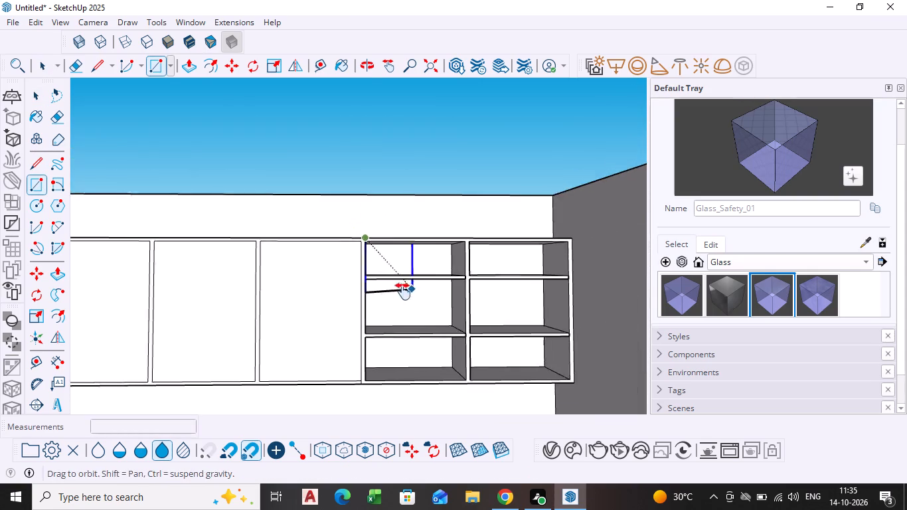
pyautogui.keyDown('shift'); pyautogui.moveTo(403, 292); pyautogui.dragTo(355, 216, button='middle'); pyautogui.keyUp('shift')
pyautogui.scroll(8, 404, 289)
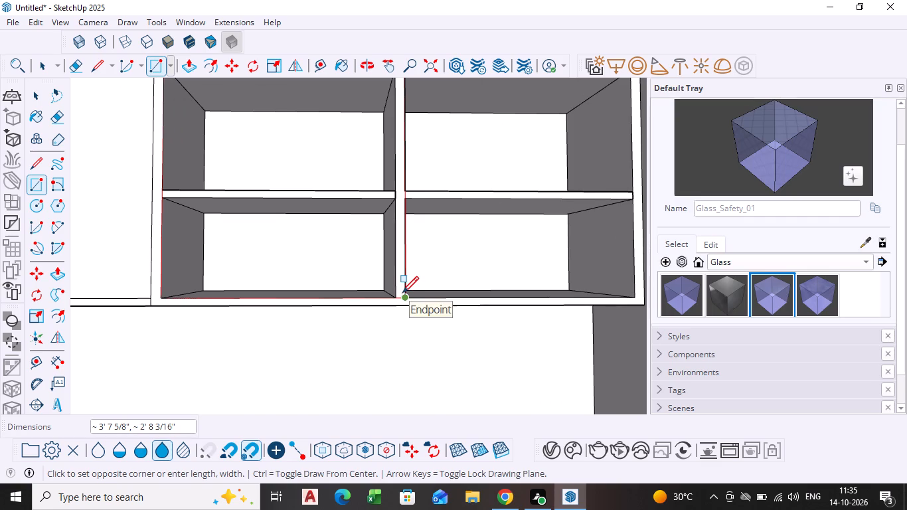
pyautogui.click(395, 297)
# Draw a rectangle about 3' 6 5/8" by 2' 6 7/8" across the front opening of the ninth, last overhead compartment.
pyautogui.scroll(-6, 490, 243)
pyautogui.keyDown('shift'); pyautogui.moveTo(489, 243); pyautogui.dragTo(461, 284, button='middle'); pyautogui.keyUp('shift')
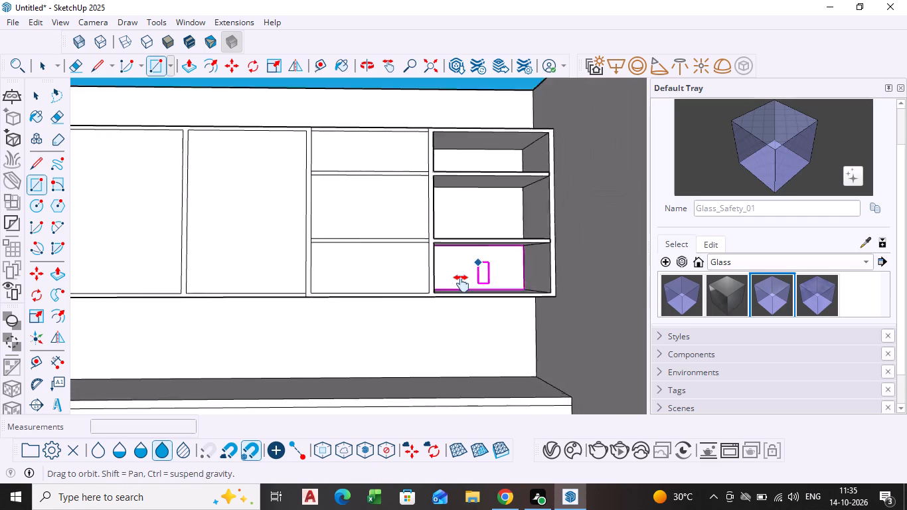
pyautogui.keyDown('shift'); pyautogui.moveTo(461, 284); pyautogui.dragTo(451, 296, button='middle'); pyautogui.keyUp('shift')
pyautogui.scroll(3, 404, 214)
pyautogui.click(404, 155)
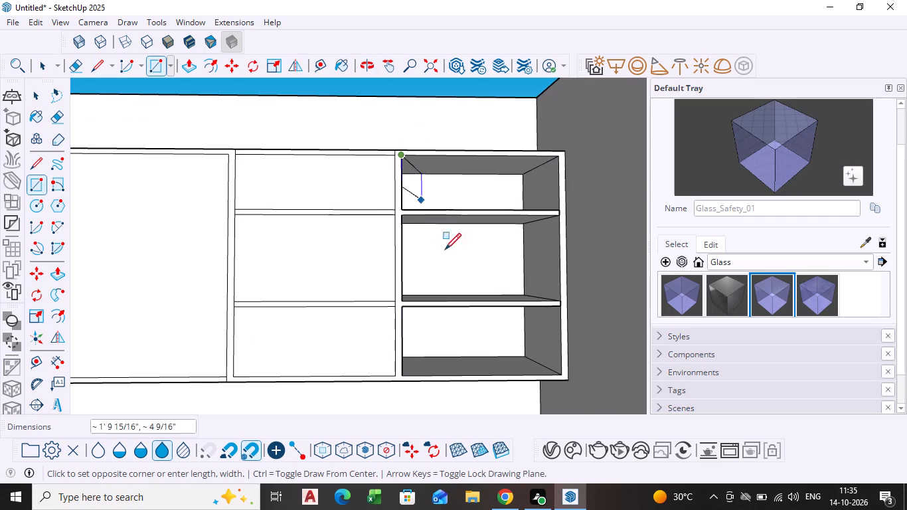
pyautogui.click(560, 369)
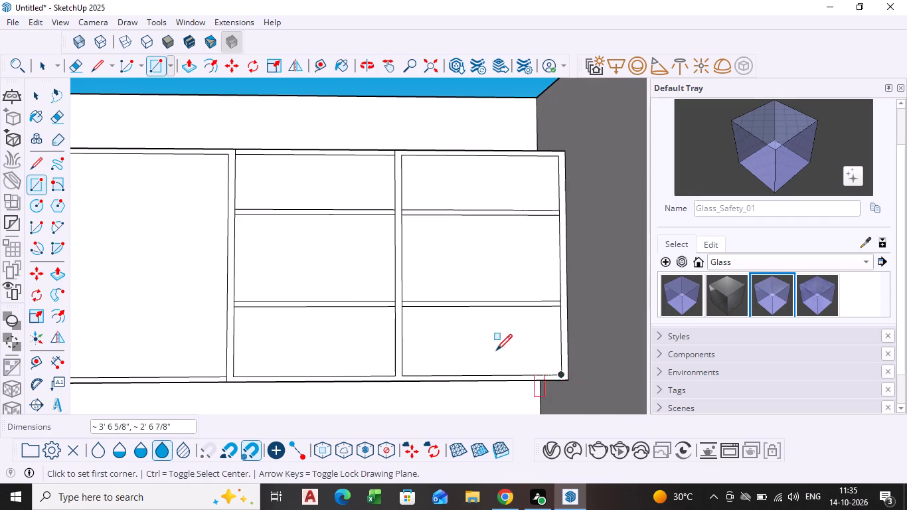
pyautogui.scroll(-7, 460, 337)
pyautogui.press('space')
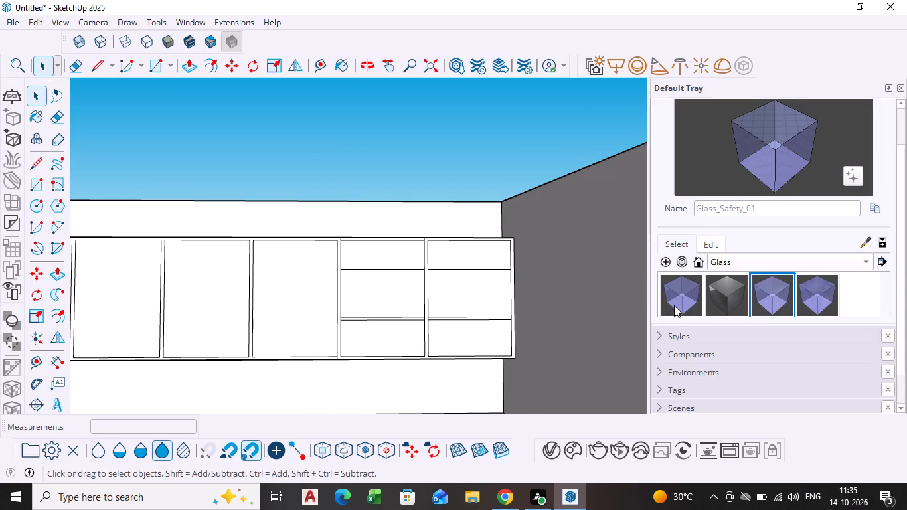
# Paint the six panes between the shelves of the eighth and ninth compartments with Glass_Basic_01.
pyautogui.click(674, 304)
pyautogui.scroll(-2, 735, 333)
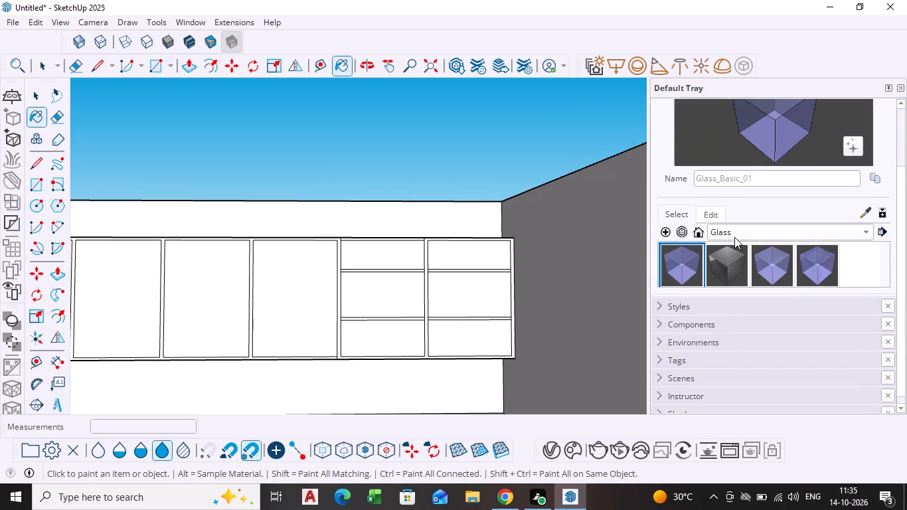
pyautogui.click(736, 232)
pyautogui.click(736, 232)
pyautogui.click(410, 265)
pyautogui.click(400, 295)
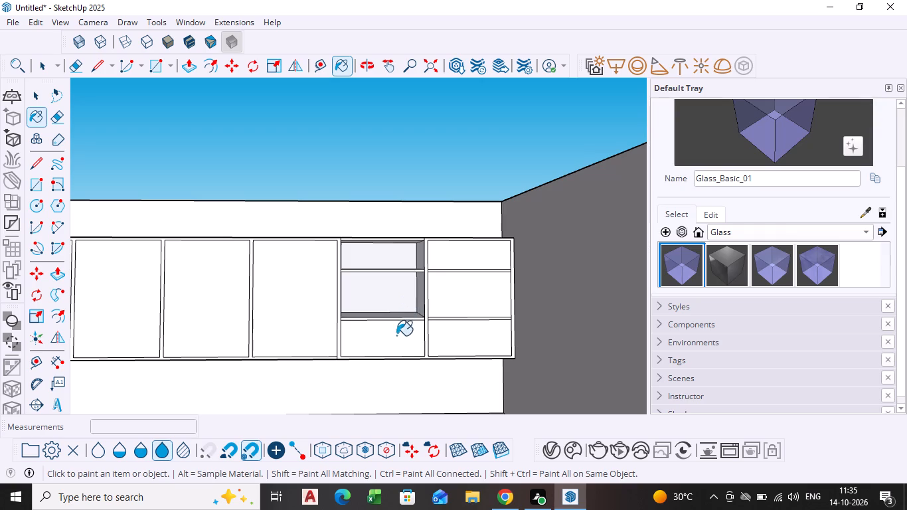
pyautogui.click(396, 336)
pyautogui.click(453, 311)
pyautogui.click(456, 340)
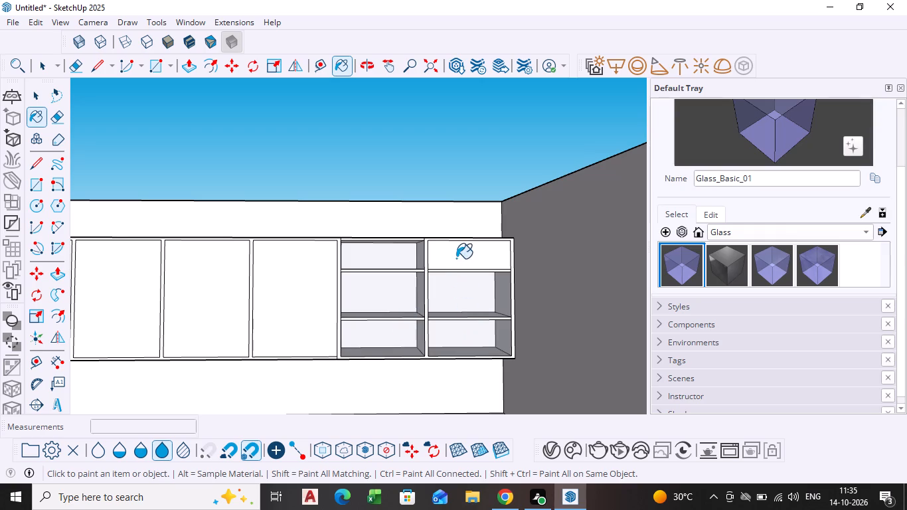
pyautogui.click(456, 258)
# Choose Marble_07_1K from the Stone collection and paint the top frame strip above the eighth compartment.
pyautogui.click(746, 238)
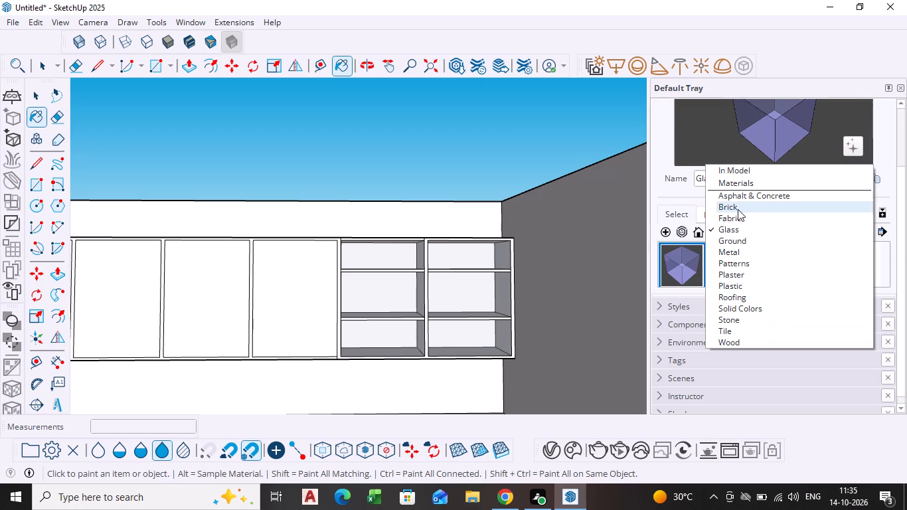
pyautogui.click(743, 317)
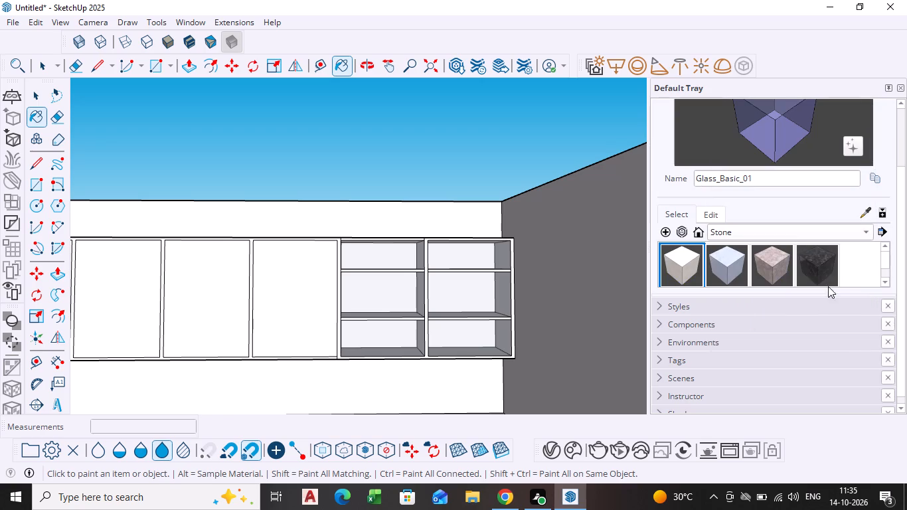
pyautogui.click(811, 268)
pyautogui.scroll(7, 334, 266)
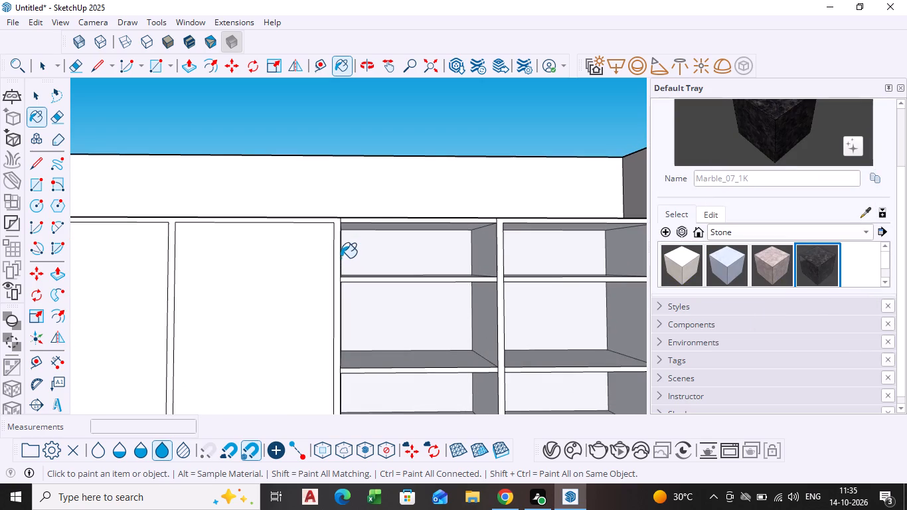
pyautogui.scroll(4, 365, 226)
pyautogui.click(375, 220)
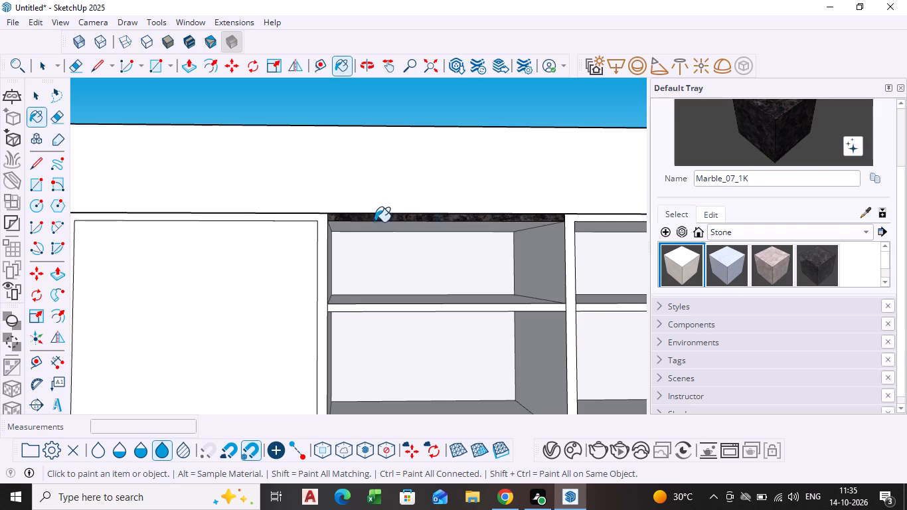
# Examine the marble frame around the first two compartments for comparison with the glazed compartments at the other end.
pyautogui.scroll(-10, 350, 284)
pyautogui.scroll(-3, 213, 327)
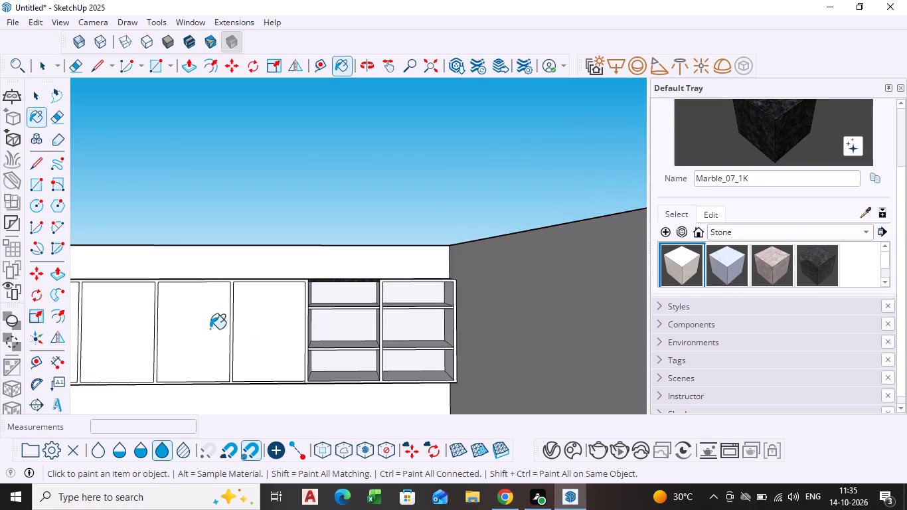
pyautogui.scroll(-2, 262, 354)
pyautogui.keyDown('shift'); pyautogui.moveTo(269, 349); pyautogui.dragTo(645, 325, button='middle'); pyautogui.keyUp('shift')
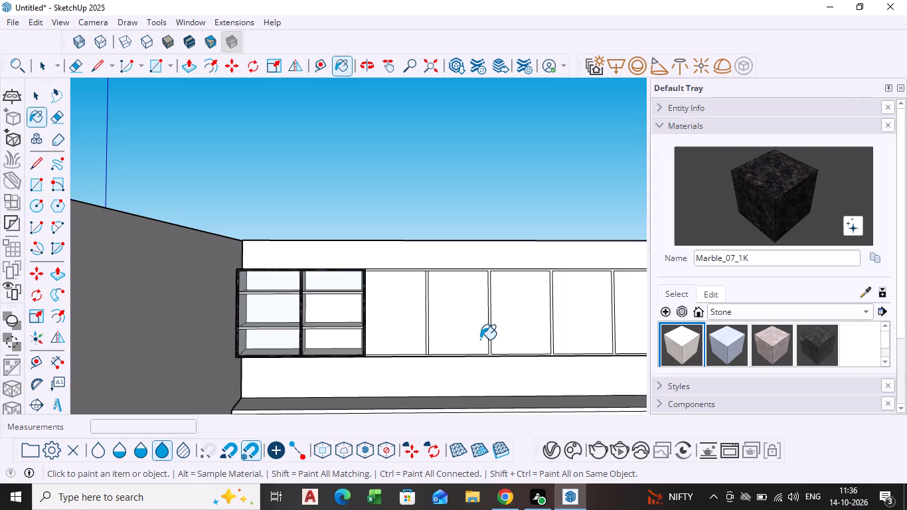
pyautogui.scroll(-2, 465, 368)
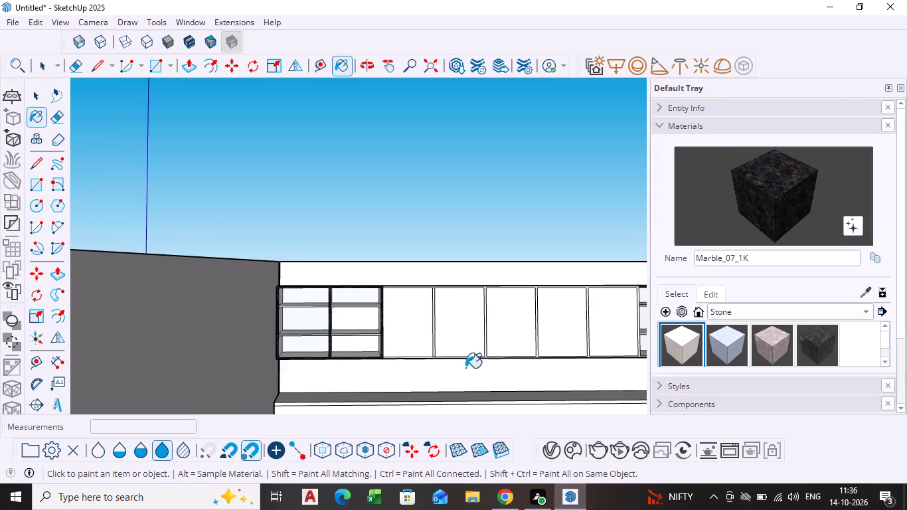
pyautogui.scroll(-2, 471, 372)
pyautogui.moveTo(472, 371); pyautogui.dragTo(421, 381, button='middle')
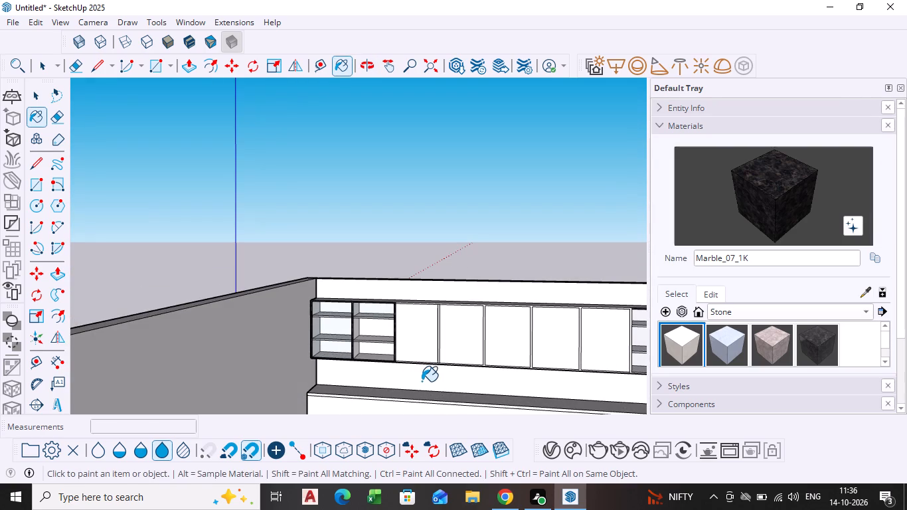
pyautogui.keyDown('shift'); pyautogui.moveTo(422, 381); pyautogui.dragTo(421, 381, button='middle'); pyautogui.keyUp('shift')
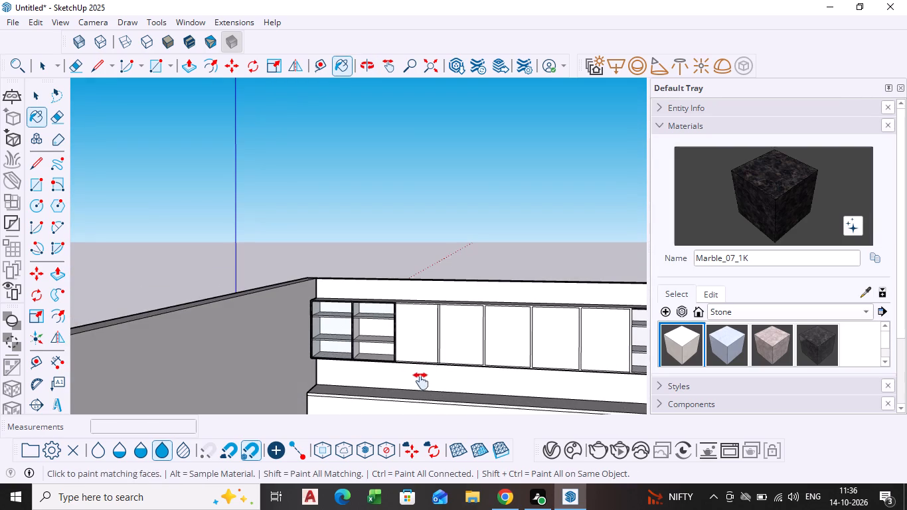
pyautogui.keyDown('shift'); pyautogui.moveTo(421, 381); pyautogui.dragTo(234, 305, button='middle'); pyautogui.keyUp('shift')
# Draw a line about 1 5/16" long joining the eighth compartment's upper corner to the neighbouring seventh panel's upper corner.
pyautogui.scroll(8, 377, 242)
pyautogui.moveTo(476, 262); pyautogui.dragTo(533, 308, button='middle')
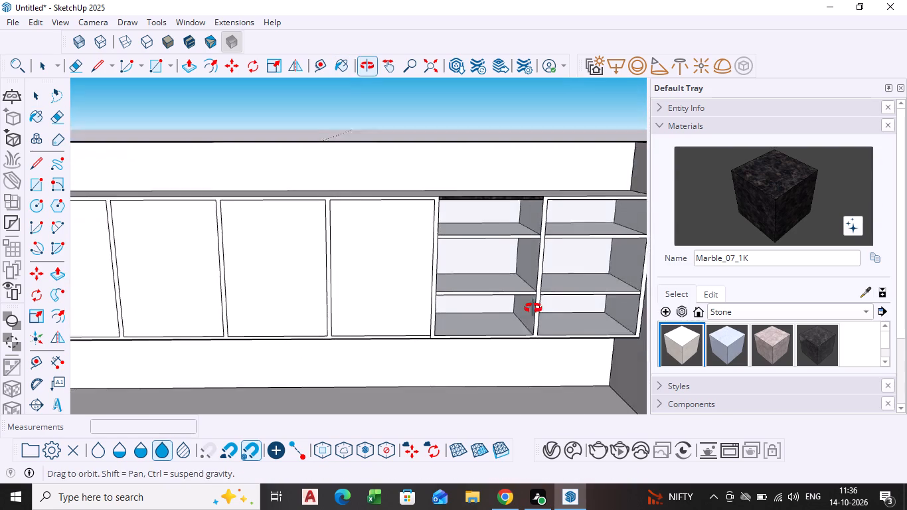
pyautogui.moveTo(533, 308); pyautogui.dragTo(534, 307, button='middle')
pyautogui.scroll(7, 446, 185)
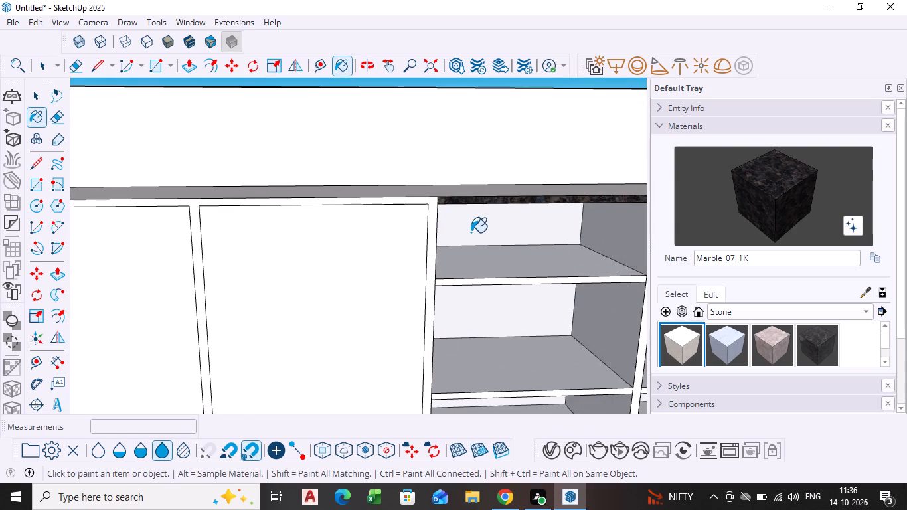
pyautogui.press('space')
pyautogui.press('l')
pyautogui.scroll(4, 430, 201)
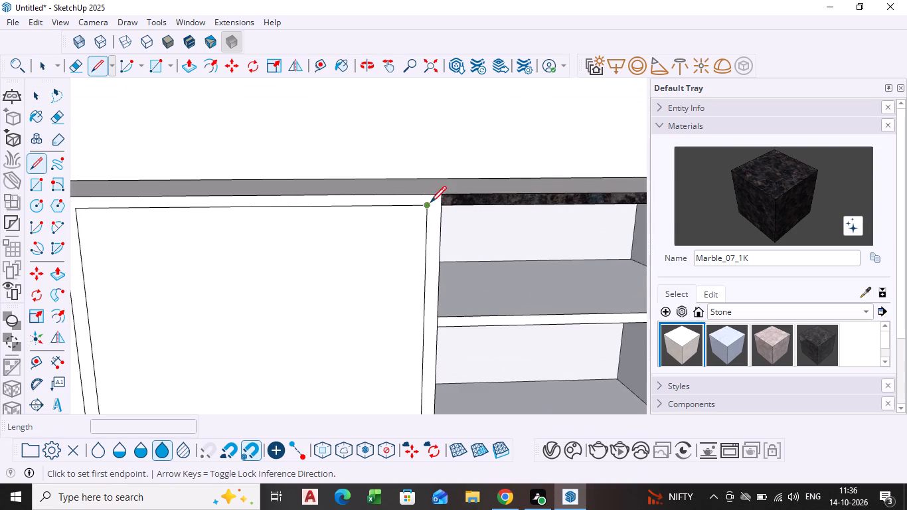
pyautogui.click(443, 207)
pyautogui.click(427, 207)
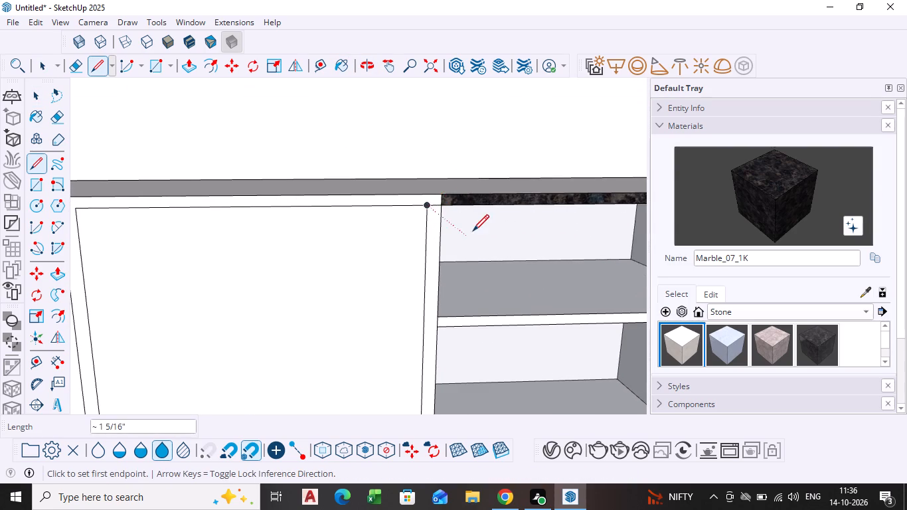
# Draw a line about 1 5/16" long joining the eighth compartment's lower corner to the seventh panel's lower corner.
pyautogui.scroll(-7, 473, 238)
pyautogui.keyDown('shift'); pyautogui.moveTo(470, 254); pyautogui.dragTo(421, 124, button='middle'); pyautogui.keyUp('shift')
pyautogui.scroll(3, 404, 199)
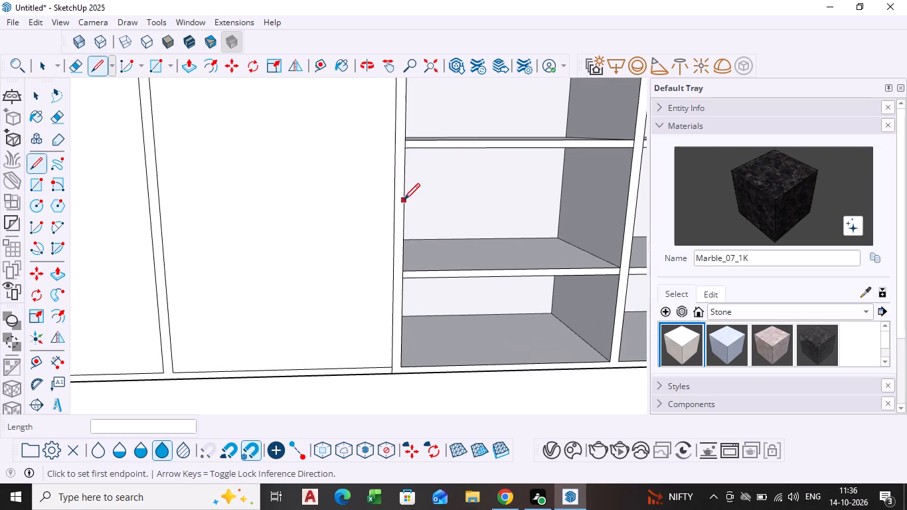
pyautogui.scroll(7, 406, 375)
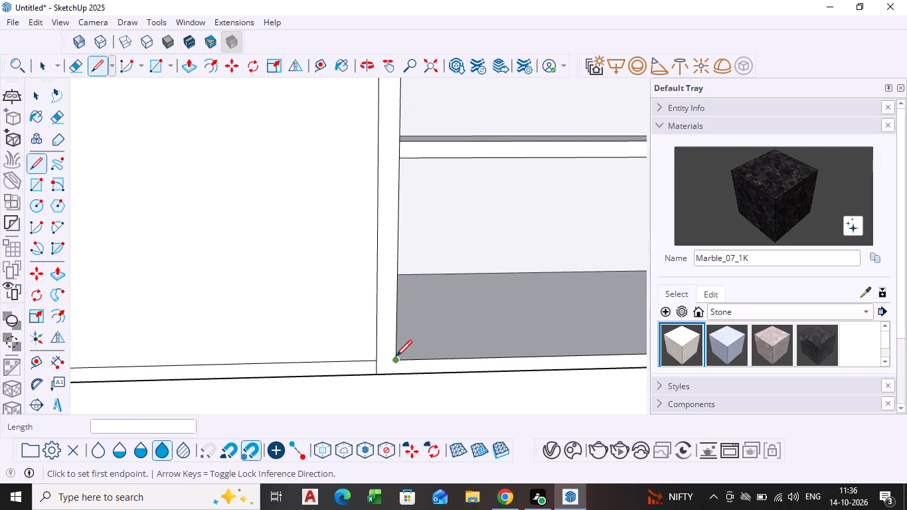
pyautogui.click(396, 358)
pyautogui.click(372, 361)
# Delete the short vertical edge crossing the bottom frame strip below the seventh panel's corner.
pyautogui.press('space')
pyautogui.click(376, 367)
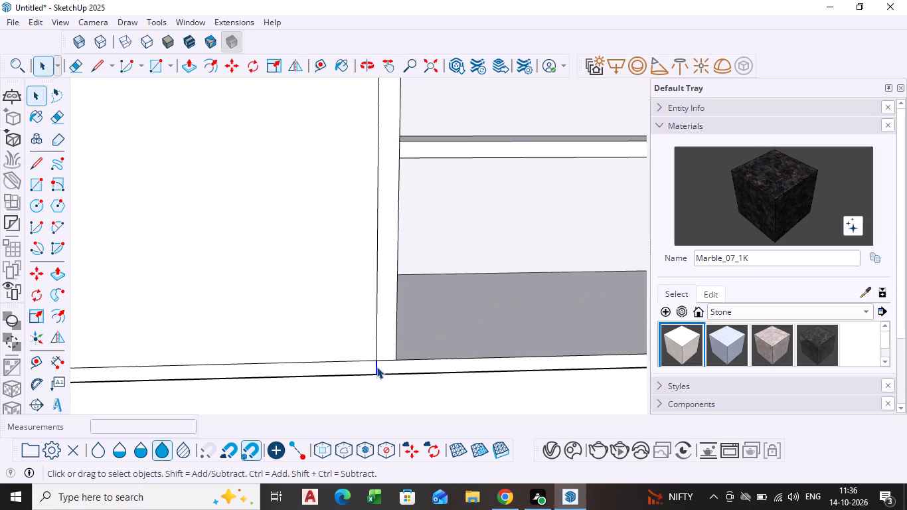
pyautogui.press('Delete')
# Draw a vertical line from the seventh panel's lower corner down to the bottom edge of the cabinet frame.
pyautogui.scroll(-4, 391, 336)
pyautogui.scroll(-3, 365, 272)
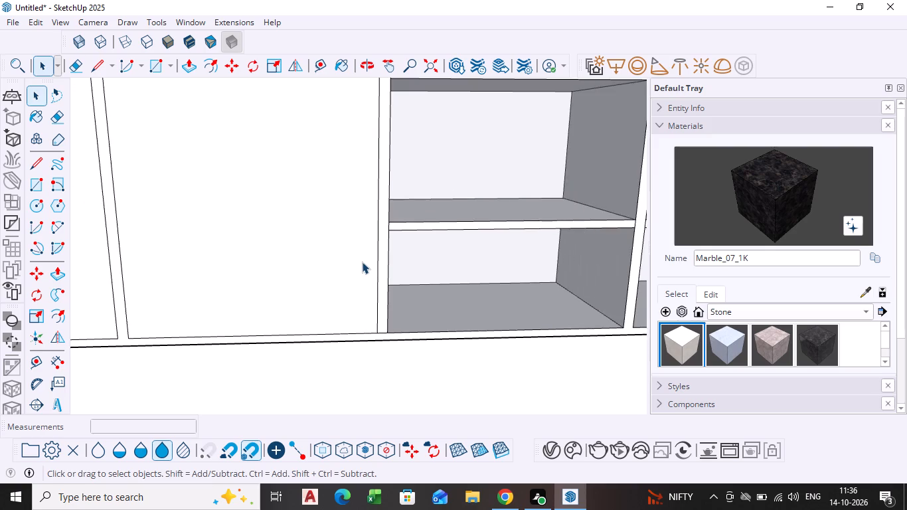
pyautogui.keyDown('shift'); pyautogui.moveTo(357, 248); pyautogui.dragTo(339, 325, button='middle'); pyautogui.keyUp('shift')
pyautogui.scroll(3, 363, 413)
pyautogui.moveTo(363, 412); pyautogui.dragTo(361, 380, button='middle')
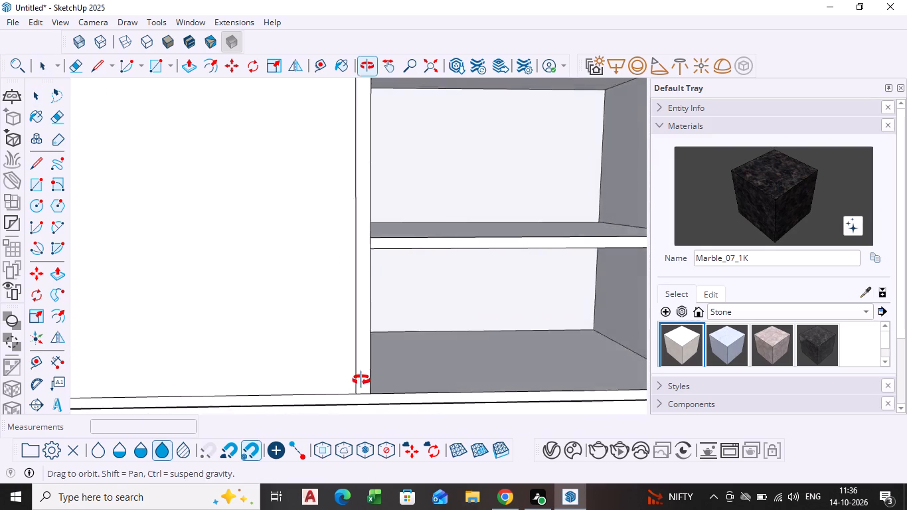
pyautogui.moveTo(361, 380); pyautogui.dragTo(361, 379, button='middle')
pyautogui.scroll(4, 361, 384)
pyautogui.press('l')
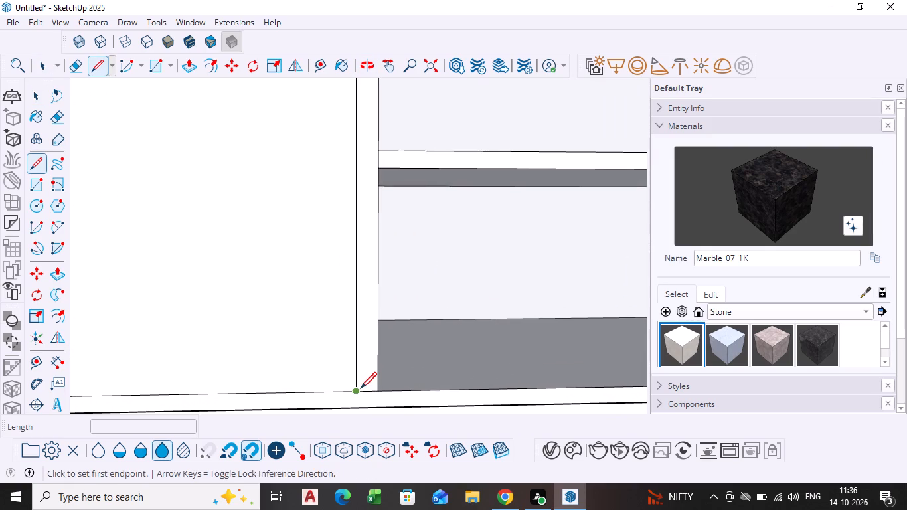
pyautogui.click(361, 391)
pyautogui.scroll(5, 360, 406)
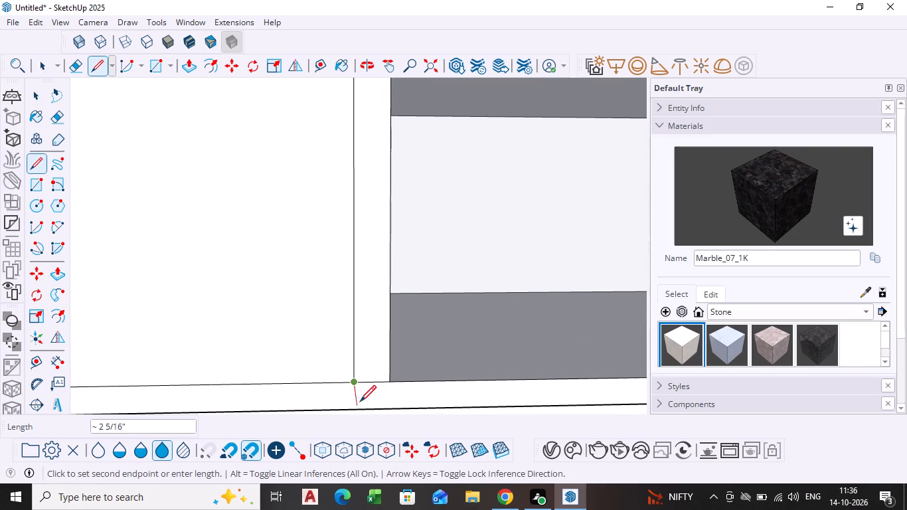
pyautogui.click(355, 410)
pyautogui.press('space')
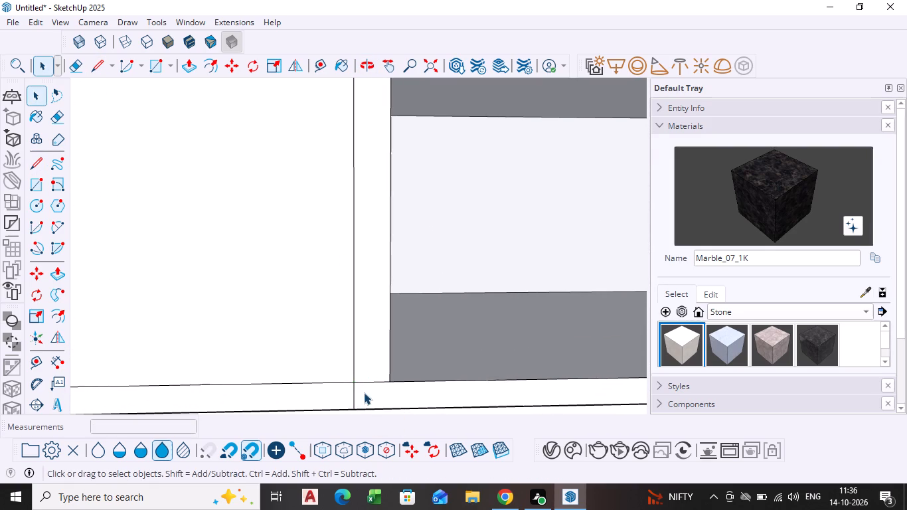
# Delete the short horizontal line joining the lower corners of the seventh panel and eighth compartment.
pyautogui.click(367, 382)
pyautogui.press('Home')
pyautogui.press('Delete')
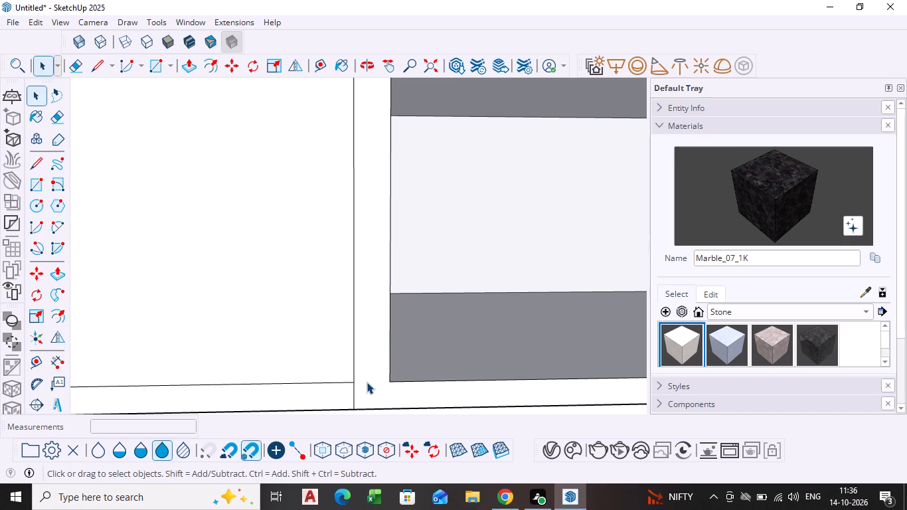
# Draw a vertical line about 1" long from the seventh panel's upper corner to the top edge of the cabinet frame.
pyautogui.scroll(-16, 374, 368)
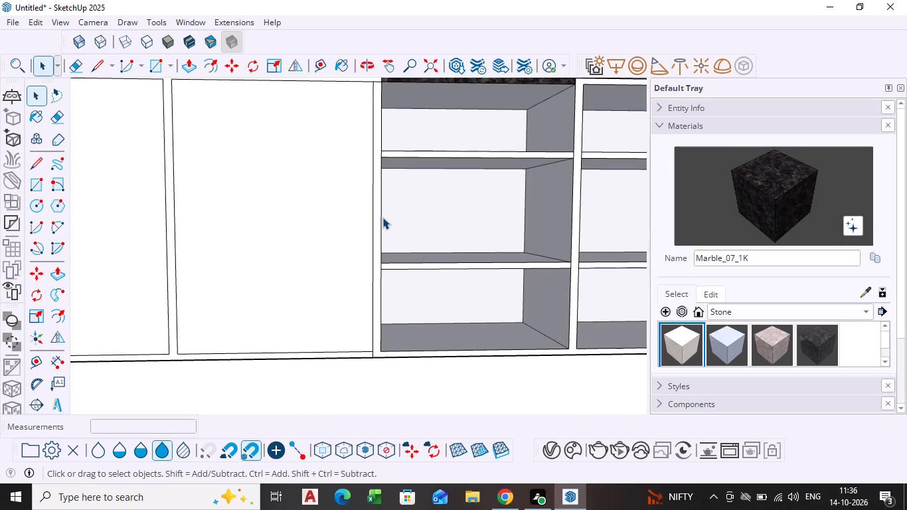
pyautogui.keyDown('shift'); pyautogui.moveTo(382, 217); pyautogui.dragTo(363, 312, button='middle'); pyautogui.keyUp('shift')
pyautogui.keyDown('shift'); pyautogui.scroll(-1, 382, 217); pyautogui.keyUp('shift')
pyautogui.scroll(7, 367, 185)
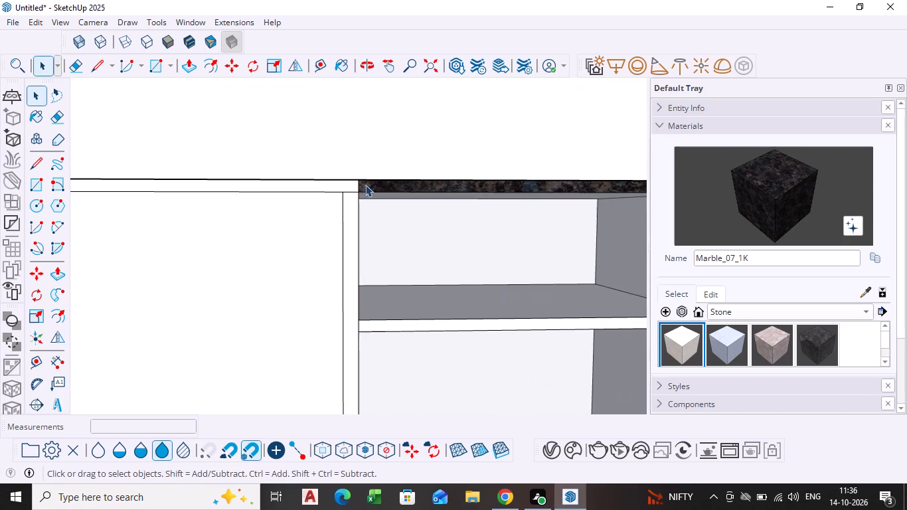
pyautogui.press('l')
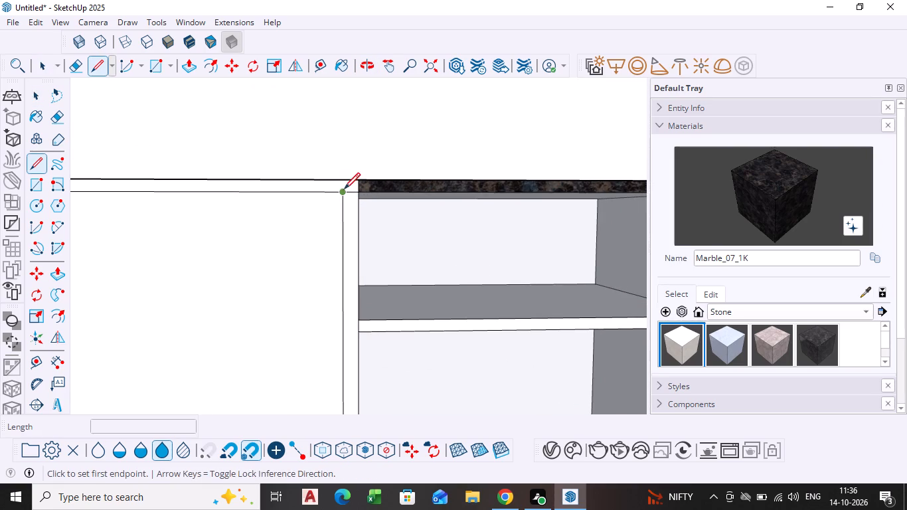
pyautogui.click(343, 193)
pyautogui.scroll(4, 343, 179)
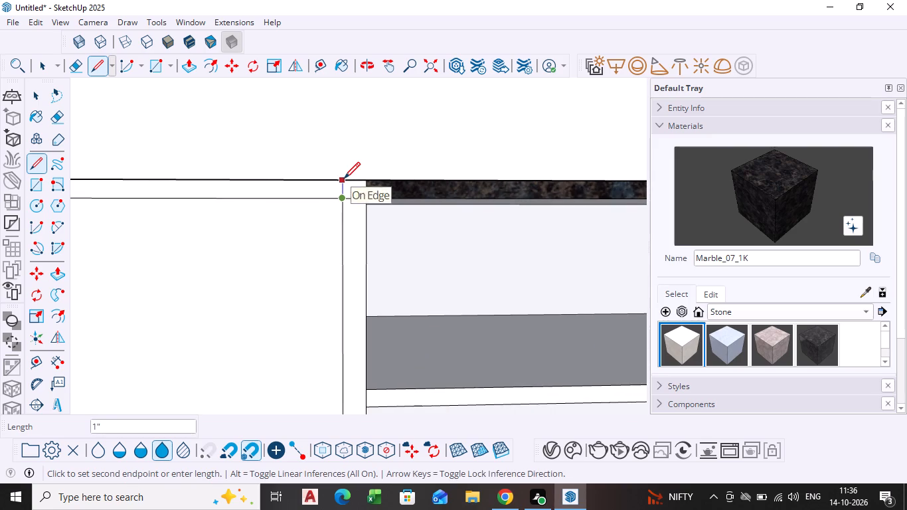
pyautogui.click(344, 180)
# Delete the short horizontal edge joining the upper corners of the seventh panel and eighth compartment.
pyautogui.press('space')
pyautogui.click(349, 199)
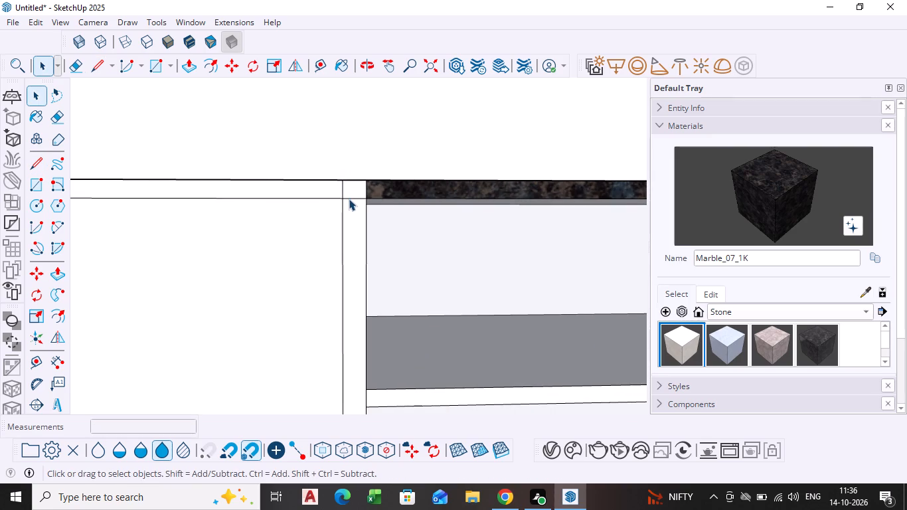
pyautogui.press('Delete')
# Paint the vertical frame strip between the seventh panel and the eighth compartment with Marble_07_1K.
pyautogui.scroll(-3, 365, 211)
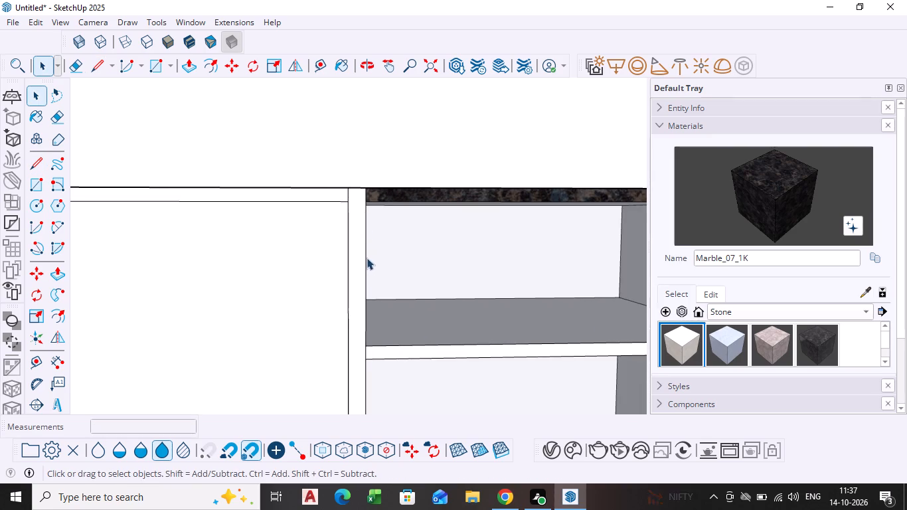
pyautogui.scroll(-3, 369, 270)
pyautogui.keyDown('shift'); pyautogui.moveTo(369, 270); pyautogui.dragTo(363, 218, button='middle'); pyautogui.keyUp('shift')
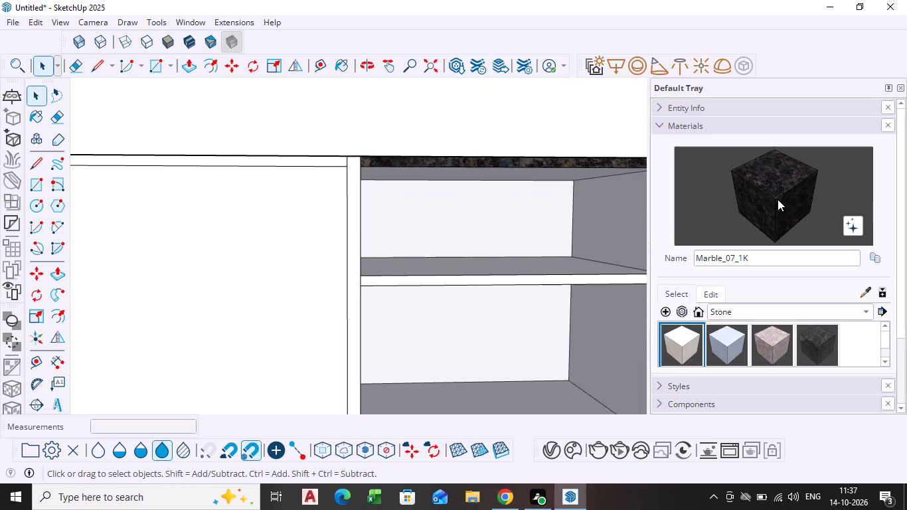
pyautogui.click(778, 199)
pyautogui.scroll(2, 400, 277)
pyautogui.click(341, 260)
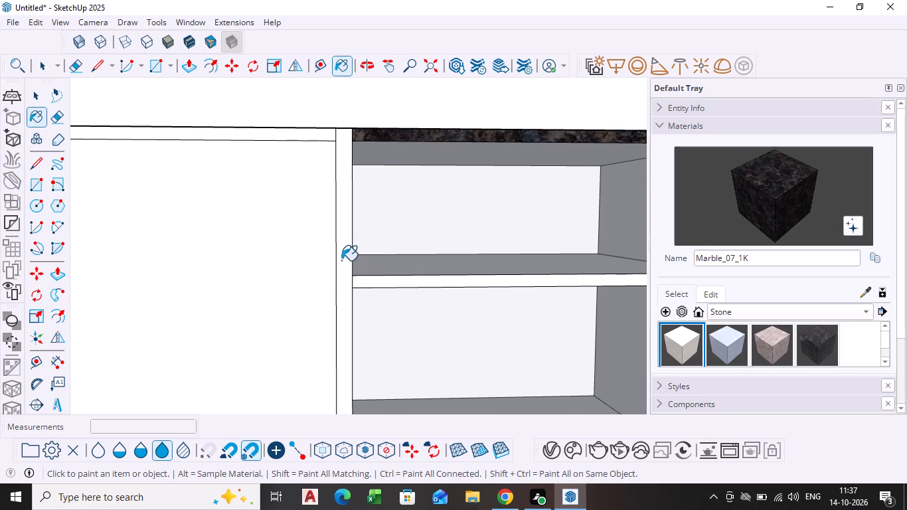
# Examine the marble framing around the eighth and ninth shelved compartments of the overhead cabinets.
pyautogui.scroll(-10, 344, 263)
pyautogui.scroll(-3, 430, 366)
pyautogui.keyDown('shift'); pyautogui.moveTo(430, 366); pyautogui.dragTo(425, 359, button='middle'); pyautogui.keyUp('shift')
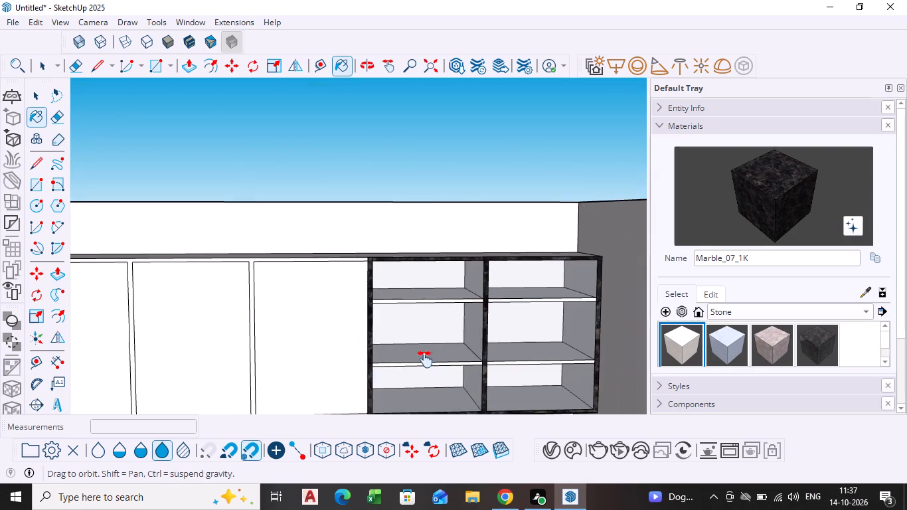
pyautogui.keyDown('shift'); pyautogui.moveTo(425, 359); pyautogui.dragTo(405, 266, button='middle'); pyautogui.keyUp('shift')
pyautogui.scroll(2, 392, 322)
pyautogui.moveTo(392, 322); pyautogui.dragTo(389, 325, button='middle')
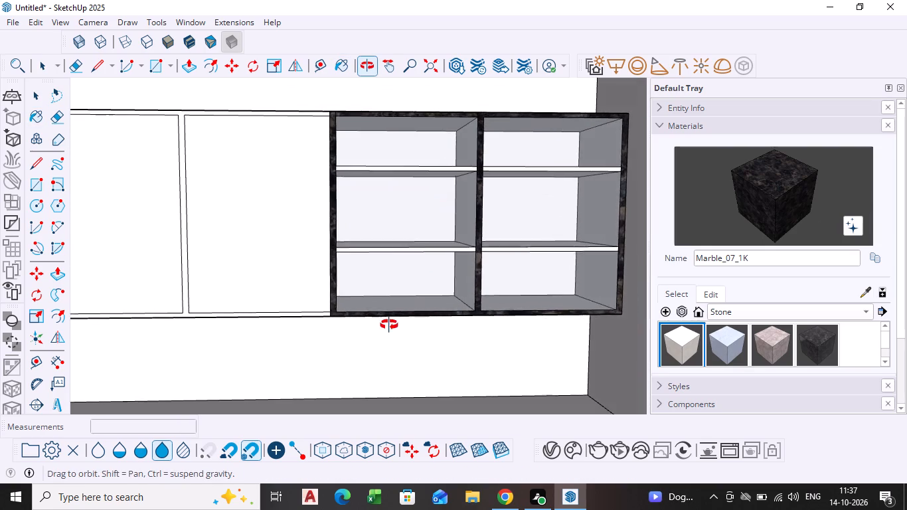
pyautogui.moveTo(389, 325); pyautogui.dragTo(372, 338, button='middle')
pyautogui.scroll(-4, 475, 274)
pyautogui.keyDown('shift'); pyautogui.moveTo(475, 274); pyautogui.dragTo(445, 286, button='middle'); pyautogui.keyUp('shift')
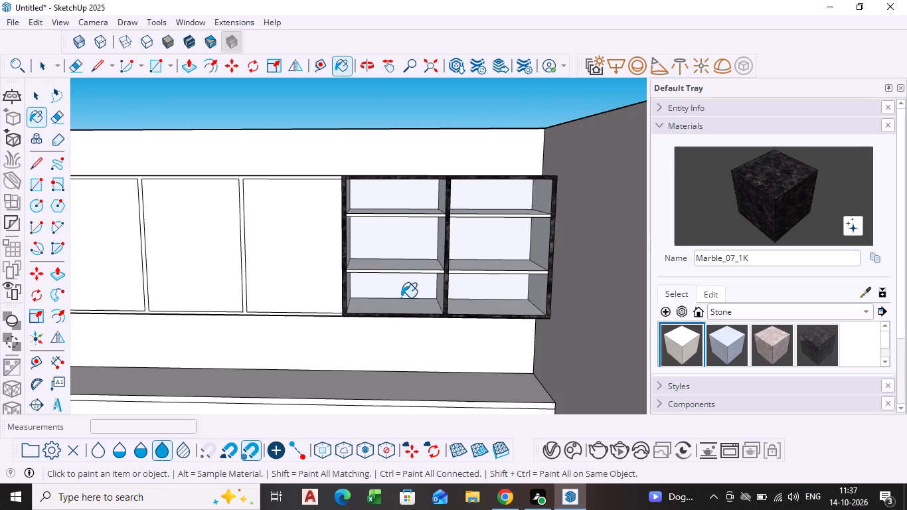
pyautogui.press('space')
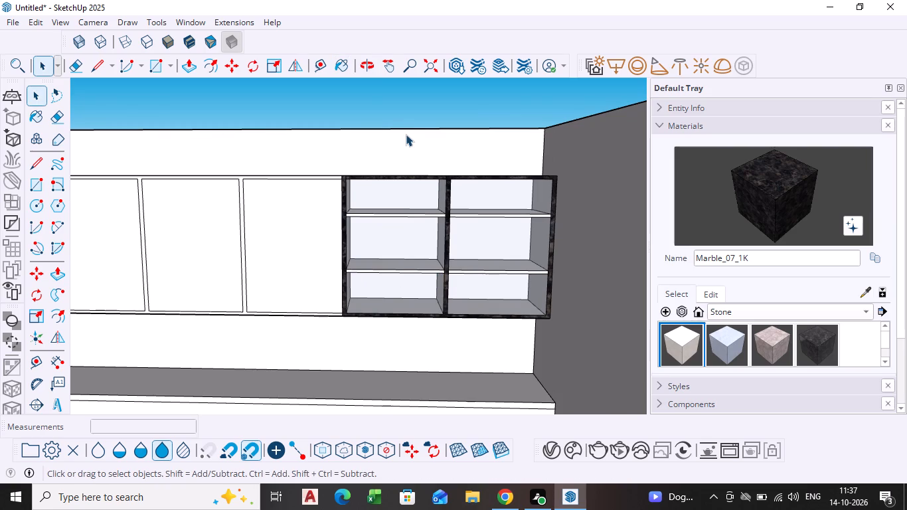
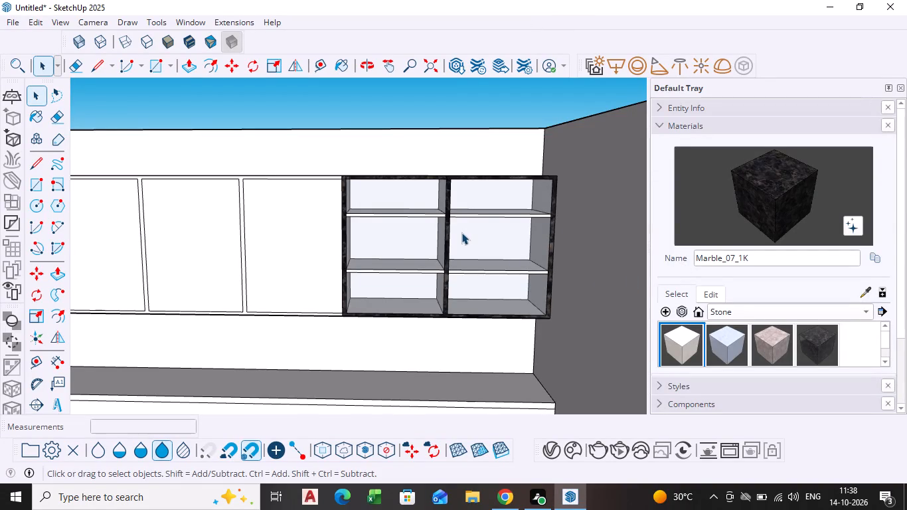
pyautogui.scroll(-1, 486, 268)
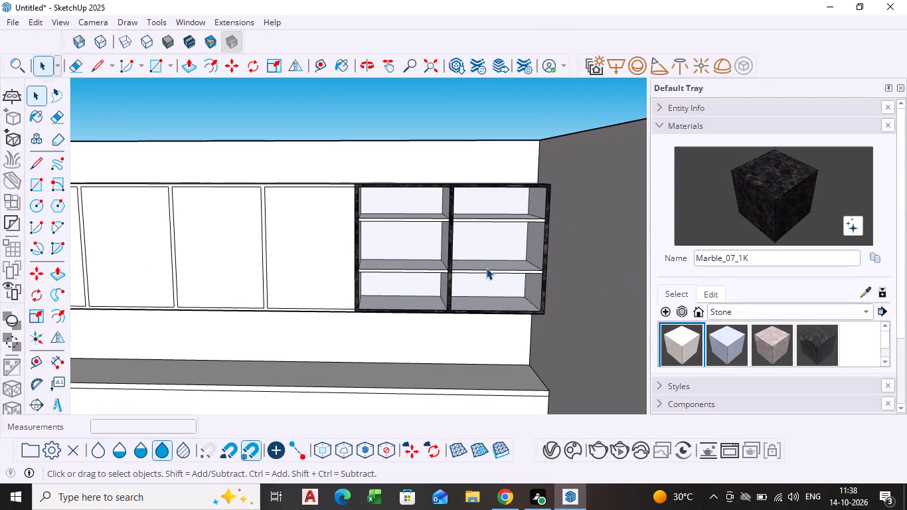
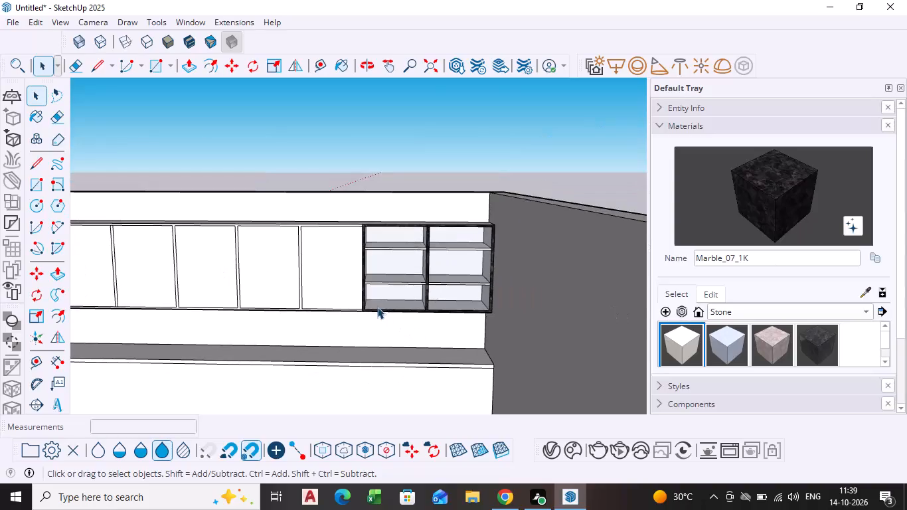
# Delete the six glass panes covering the two shelved compartments at the left end of the overhead cabinets.
pyautogui.scroll(-3, 376, 307)
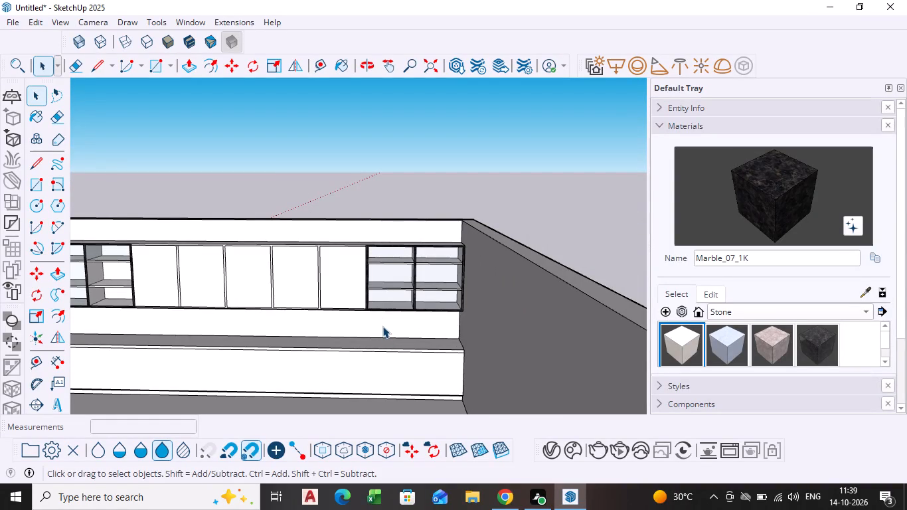
pyautogui.scroll(-3, 351, 294)
pyautogui.moveTo(352, 287); pyautogui.dragTo(360, 278, button='middle')
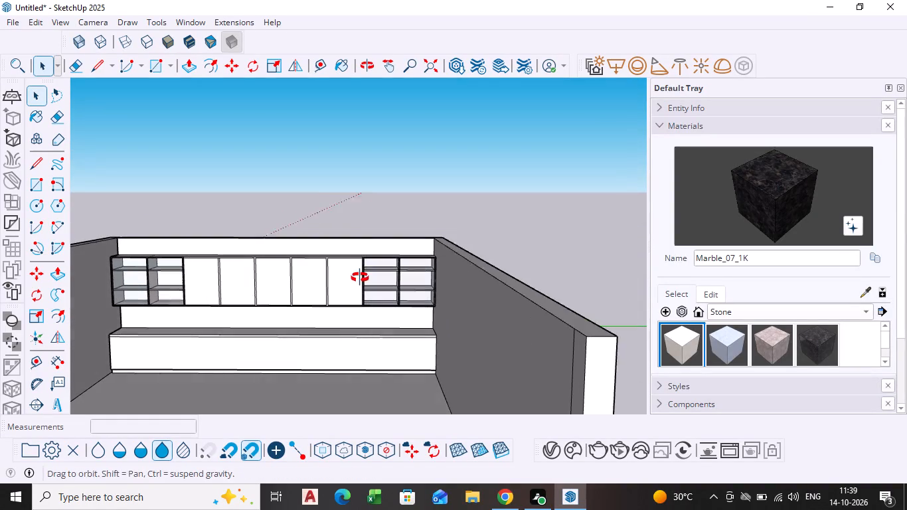
pyautogui.moveTo(360, 278); pyautogui.dragTo(361, 276, button='middle')
pyautogui.scroll(1, 160, 292)
pyautogui.press('space')
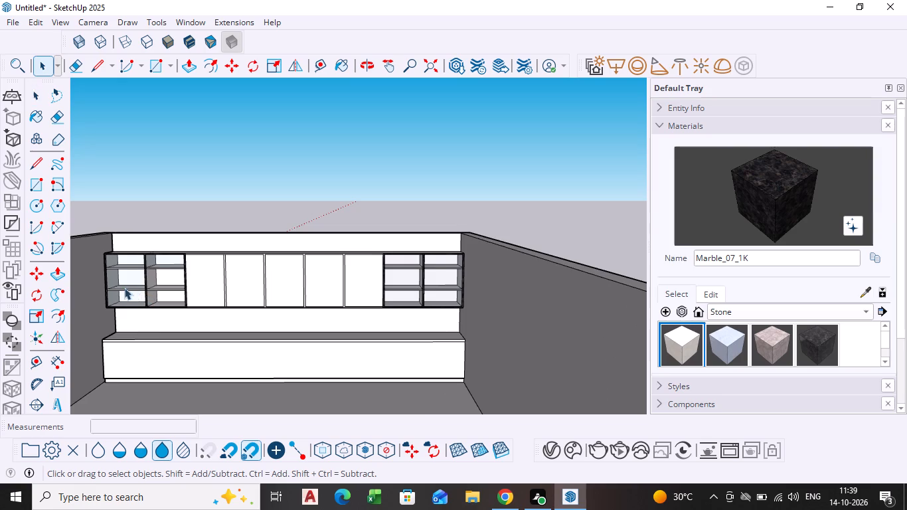
pyautogui.scroll(2, 104, 283)
pyautogui.keyDown('shift'); pyautogui.moveTo(124, 276); pyautogui.dragTo(208, 242, button='middle'); pyautogui.keyUp('shift')
pyautogui.scroll(4, 212, 247)
pyautogui.click(212, 247)
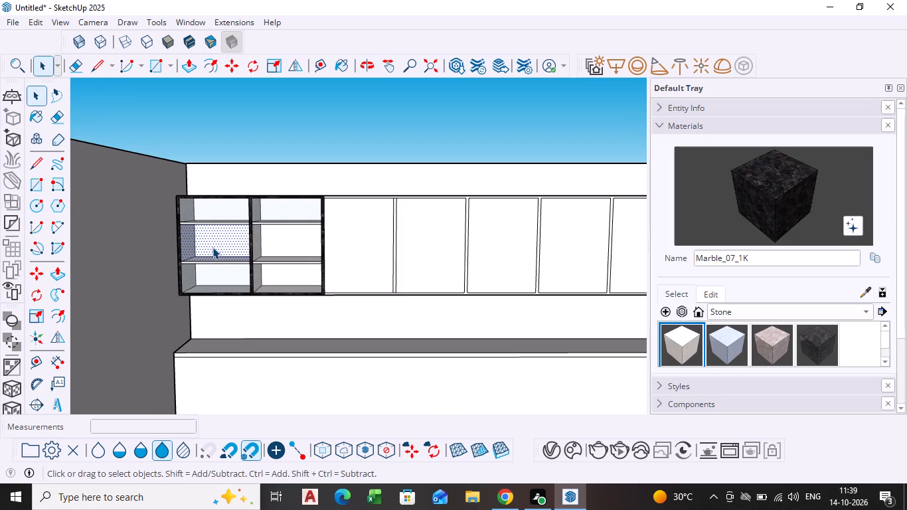
pyautogui.press('Delete')
pyautogui.click(224, 212)
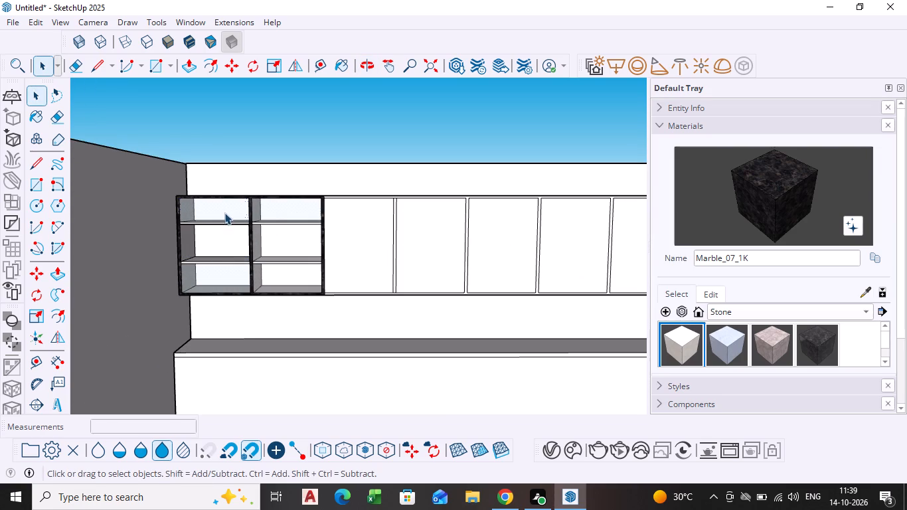
pyautogui.press('Delete')
pyautogui.click(222, 274)
pyautogui.press('Delete')
pyautogui.click(311, 205)
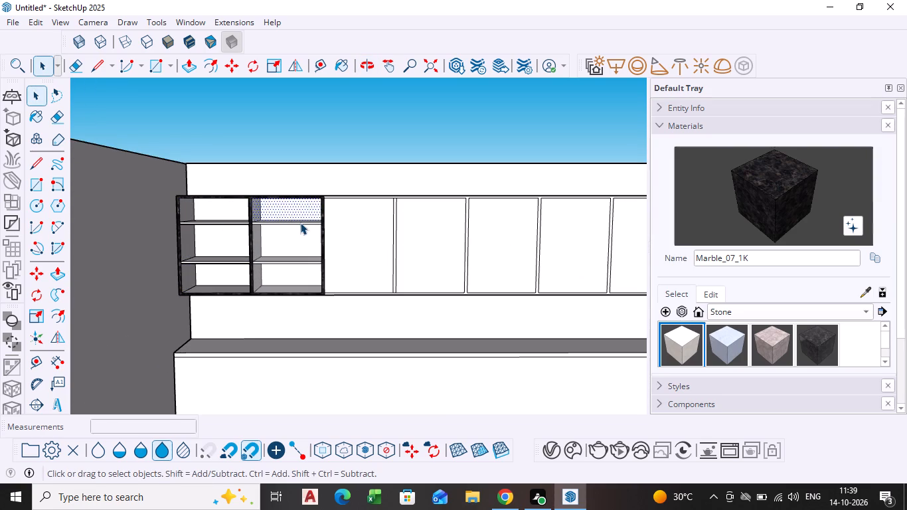
pyautogui.press('Delete')
pyautogui.click(297, 236)
pyautogui.press('Delete')
pyautogui.click(295, 278)
pyautogui.press('Delete')
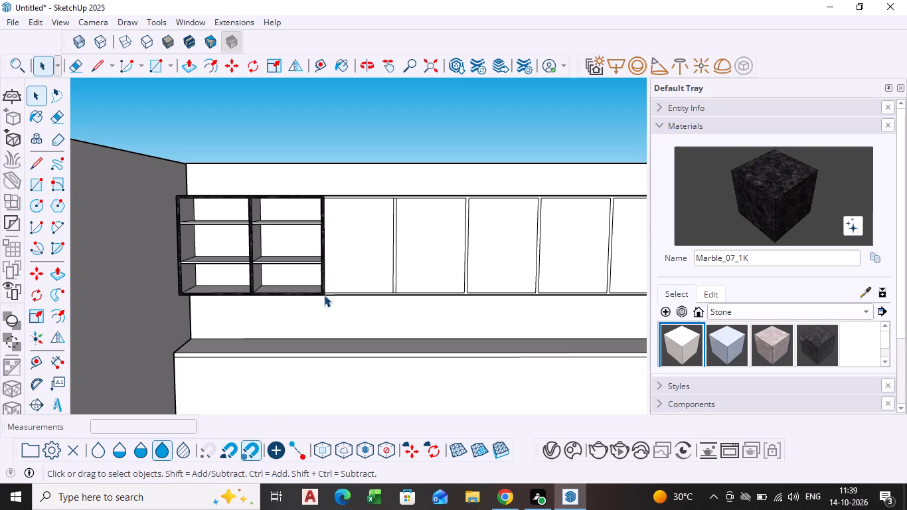
# Delete the six glass panes covering the two shelved compartments at the right end of the overhead cabinets.
pyautogui.scroll(-4, 323, 286)
pyautogui.keyDown('shift'); pyautogui.scroll(-1, 398, 293); pyautogui.keyUp('shift')
pyautogui.keyDown('shift'); pyautogui.moveTo(392, 293); pyautogui.dragTo(218, 293, button='middle'); pyautogui.keyUp('shift')
pyautogui.scroll(3, 370, 258)
pyautogui.click(422, 236)
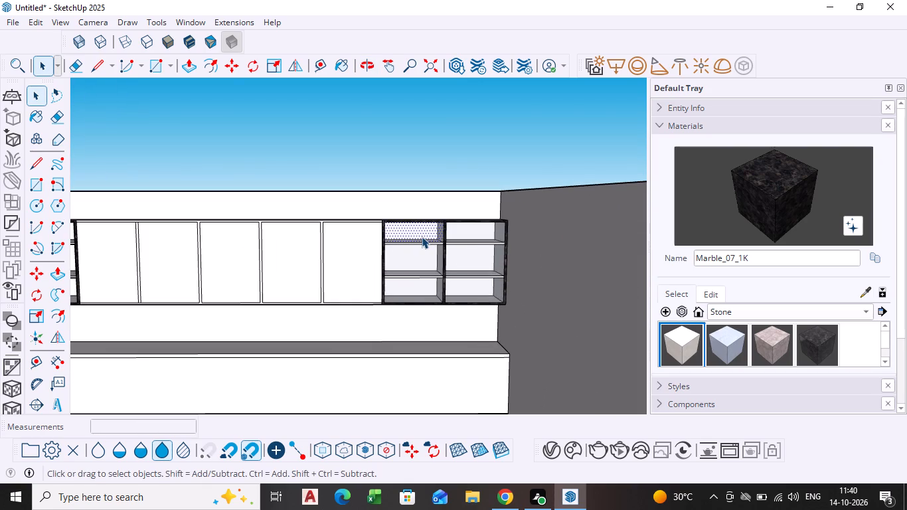
pyautogui.press('Delete')
pyautogui.click(420, 255)
pyautogui.press('Delete')
pyautogui.click(412, 293)
pyautogui.press('Delete')
pyautogui.click(456, 288)
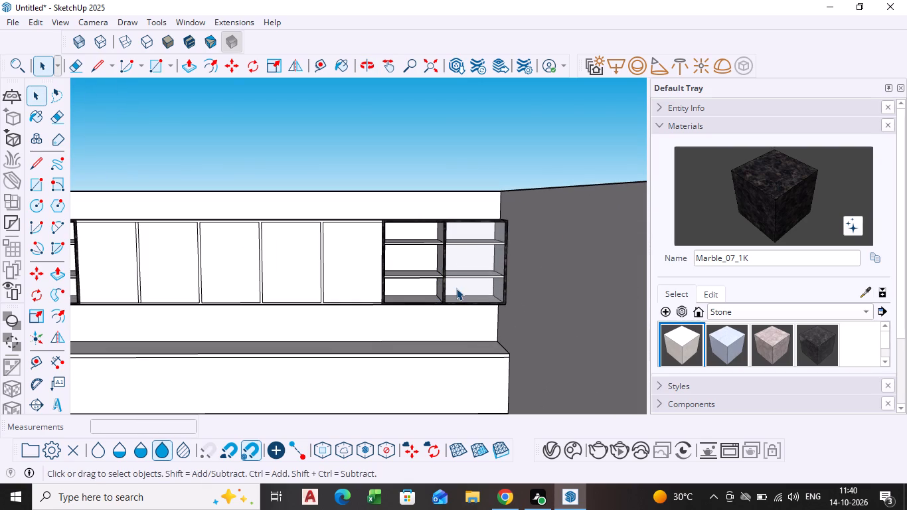
pyautogui.press('Delete')
pyautogui.click(465, 263)
pyautogui.press('Delete')
pyautogui.click(473, 230)
pyautogui.press('Delete')
pyautogui.scroll(5, 428, 260)
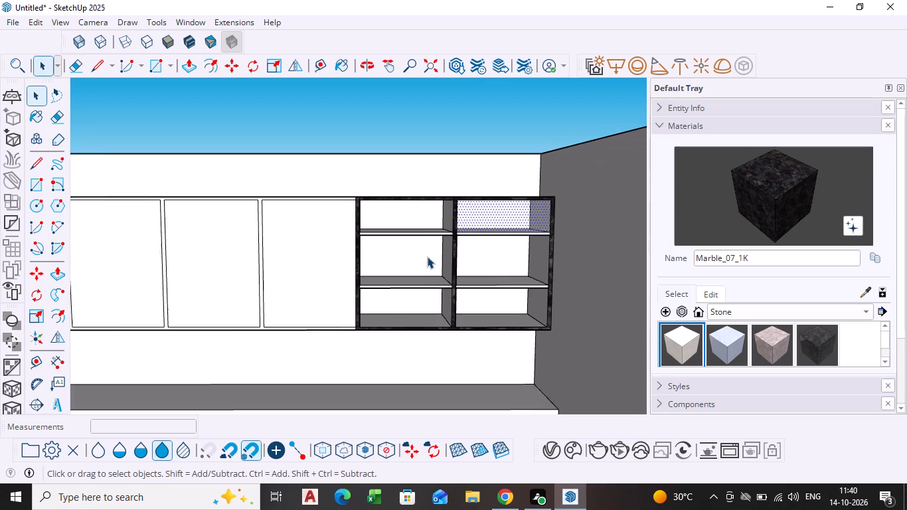
pyautogui.press('Delete')
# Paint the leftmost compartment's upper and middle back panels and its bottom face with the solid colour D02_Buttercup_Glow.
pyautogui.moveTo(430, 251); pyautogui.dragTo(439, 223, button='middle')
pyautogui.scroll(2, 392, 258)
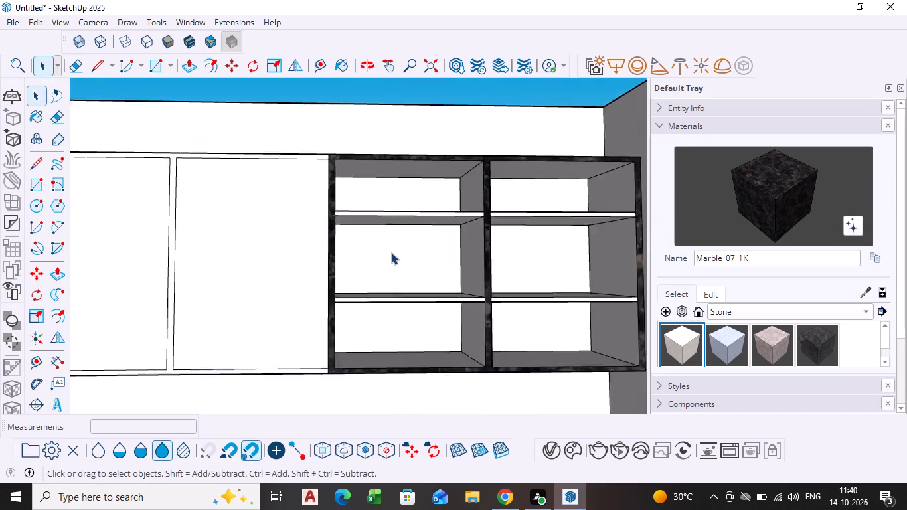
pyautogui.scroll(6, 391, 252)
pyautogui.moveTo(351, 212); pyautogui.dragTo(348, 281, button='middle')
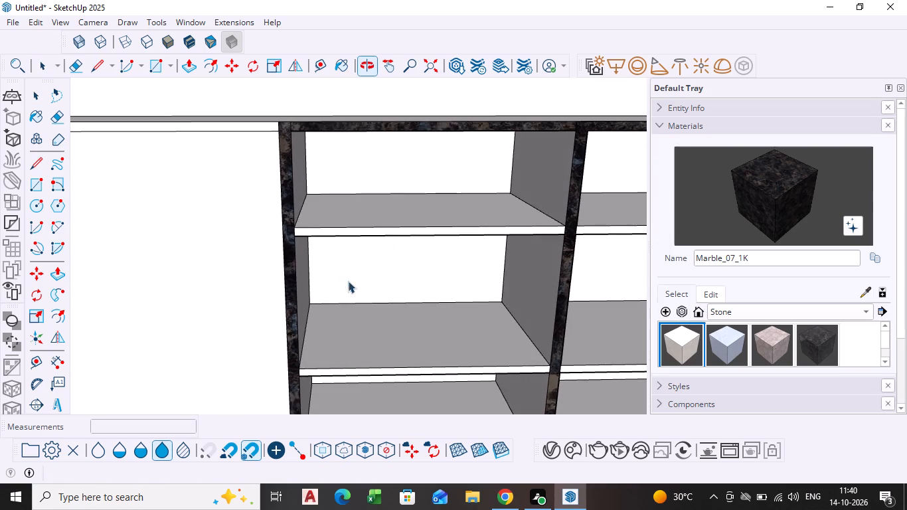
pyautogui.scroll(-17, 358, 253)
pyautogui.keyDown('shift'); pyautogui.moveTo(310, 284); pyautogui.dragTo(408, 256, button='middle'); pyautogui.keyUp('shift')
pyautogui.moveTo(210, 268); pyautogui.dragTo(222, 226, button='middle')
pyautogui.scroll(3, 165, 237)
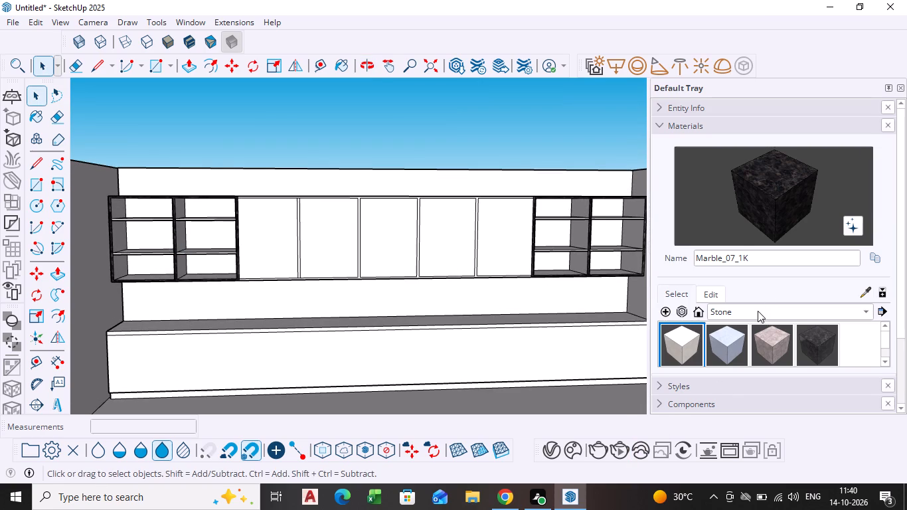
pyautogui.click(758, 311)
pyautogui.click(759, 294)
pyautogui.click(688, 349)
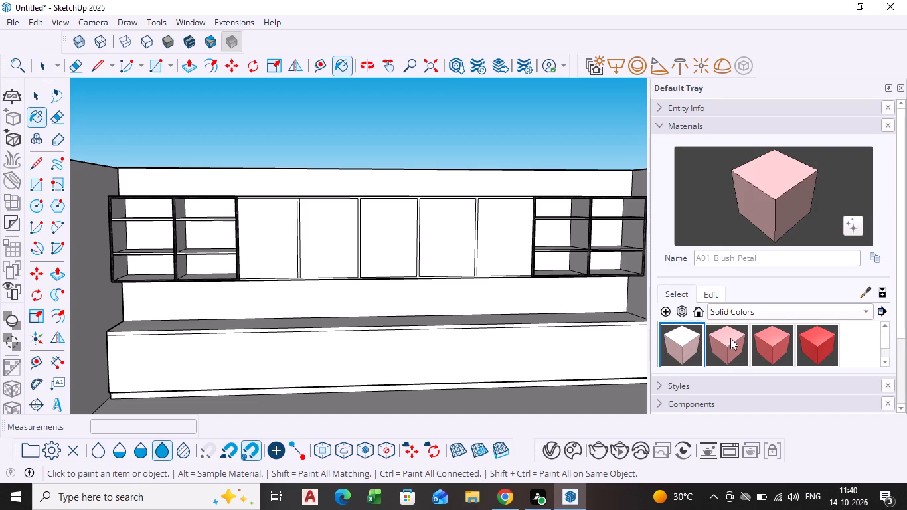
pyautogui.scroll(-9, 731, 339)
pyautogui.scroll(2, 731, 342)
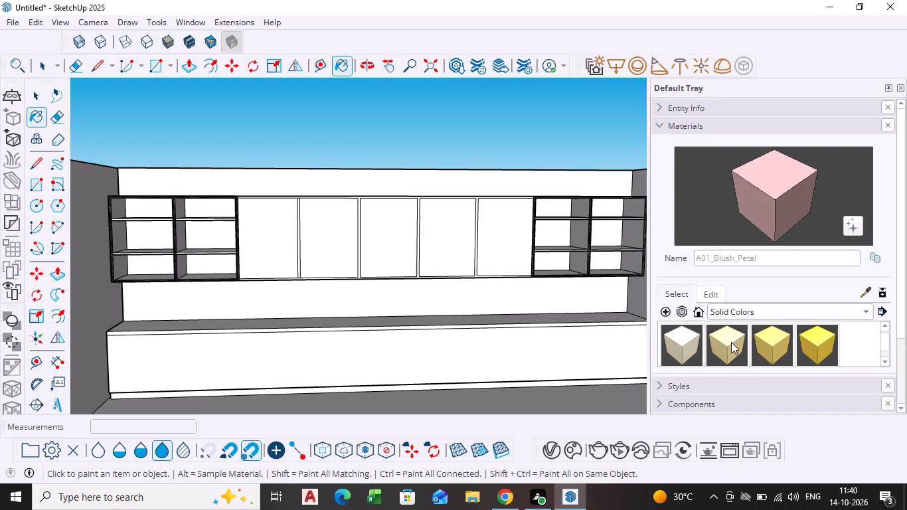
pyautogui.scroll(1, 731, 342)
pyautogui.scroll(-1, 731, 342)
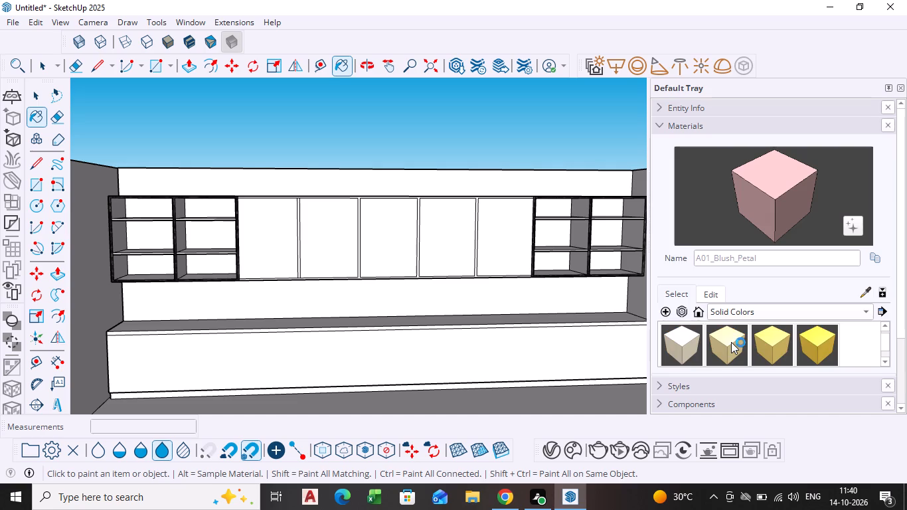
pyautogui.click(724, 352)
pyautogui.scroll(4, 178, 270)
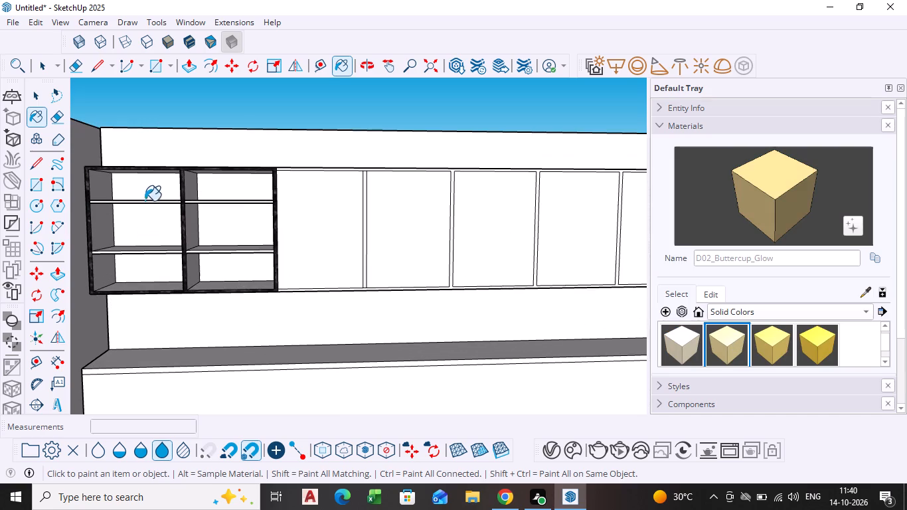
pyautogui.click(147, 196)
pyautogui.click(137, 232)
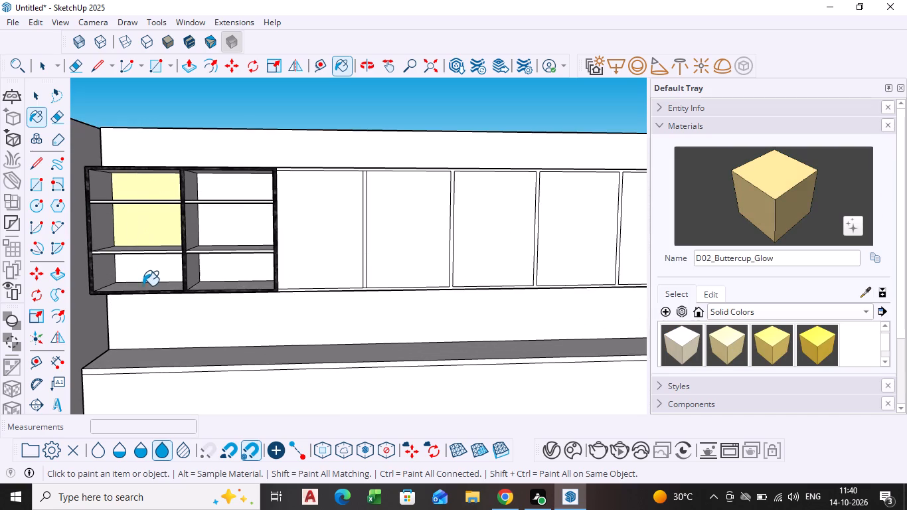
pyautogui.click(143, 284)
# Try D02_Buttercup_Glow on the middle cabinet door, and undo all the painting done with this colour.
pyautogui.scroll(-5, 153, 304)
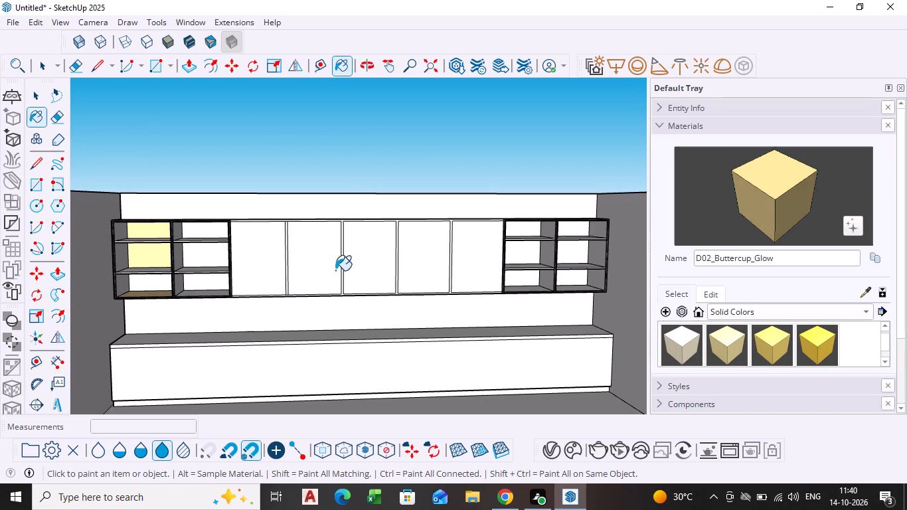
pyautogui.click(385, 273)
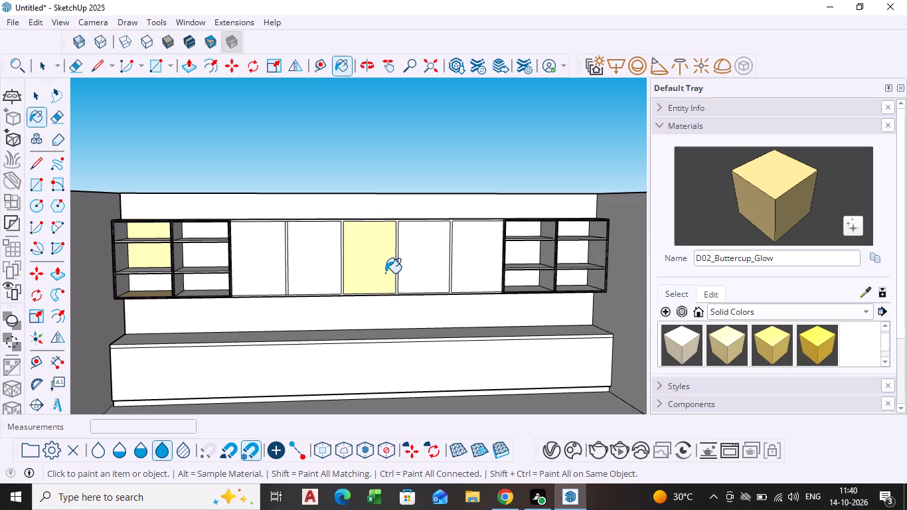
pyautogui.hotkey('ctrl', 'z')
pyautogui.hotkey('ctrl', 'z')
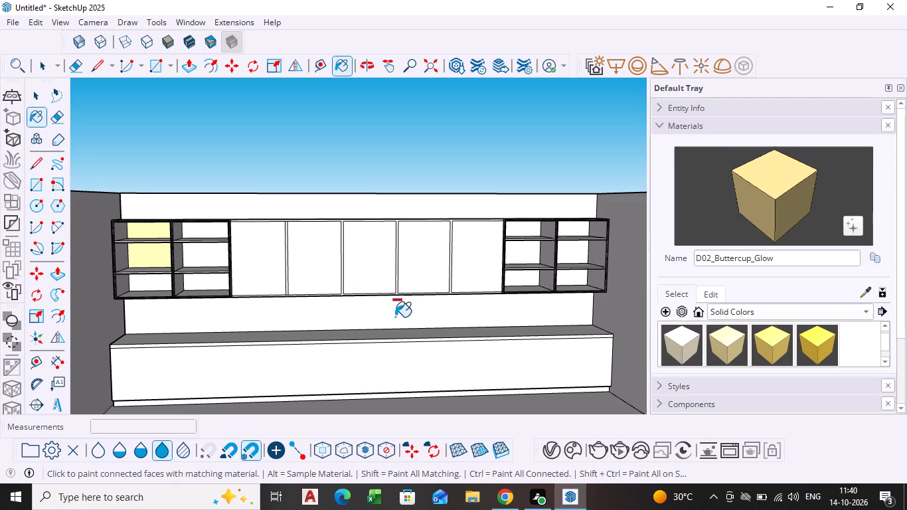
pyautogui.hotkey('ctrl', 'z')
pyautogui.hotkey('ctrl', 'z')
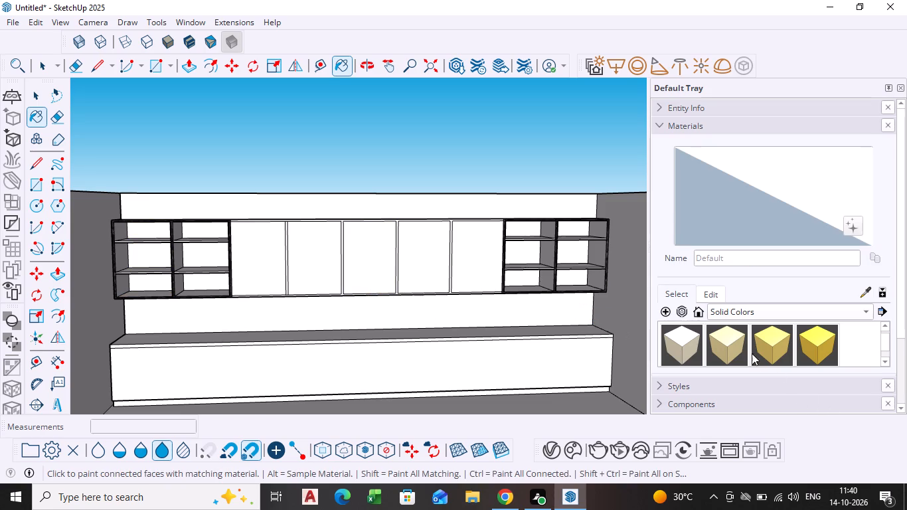
# Paint all connected interior faces of the second shelved compartment from the left with the in-model material ThomThom - Beard1.
pyautogui.scroll(-9, 724, 331)
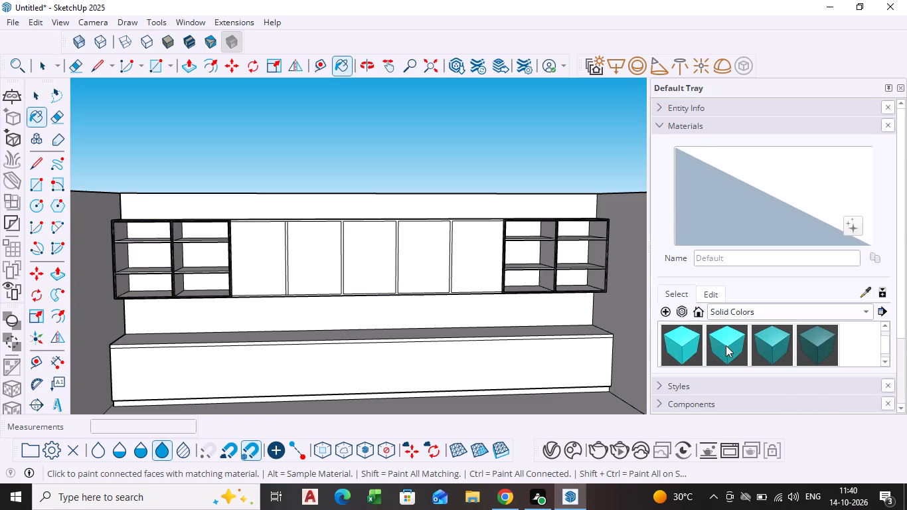
pyautogui.scroll(-5, 726, 345)
pyautogui.click(747, 315)
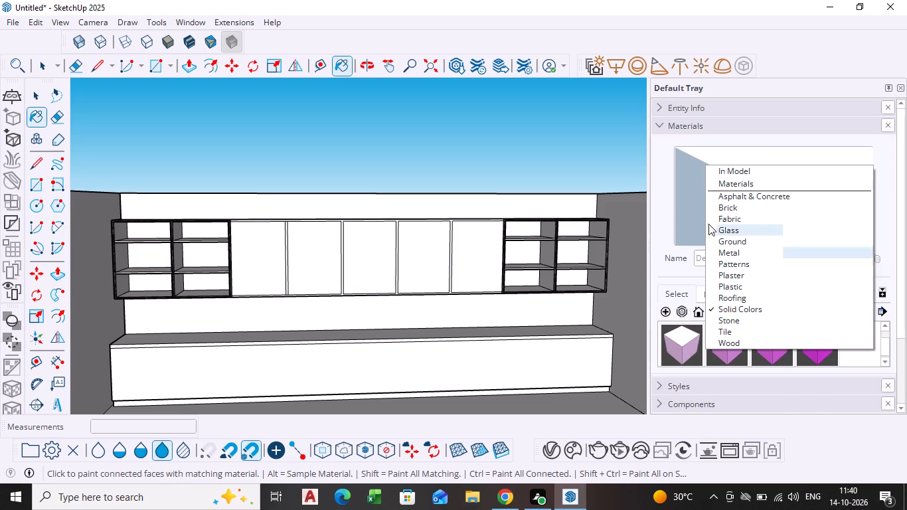
pyautogui.click(734, 175)
pyautogui.scroll(-2, 749, 344)
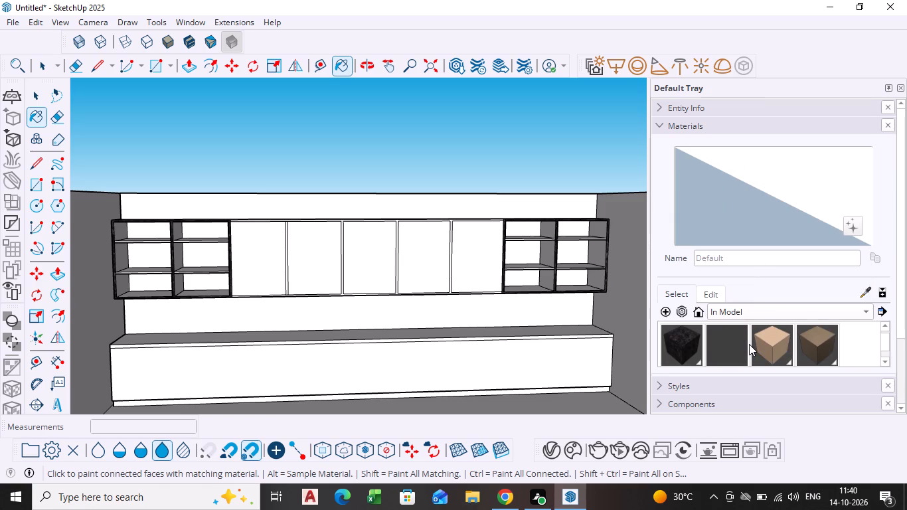
pyautogui.scroll(-6, 764, 337)
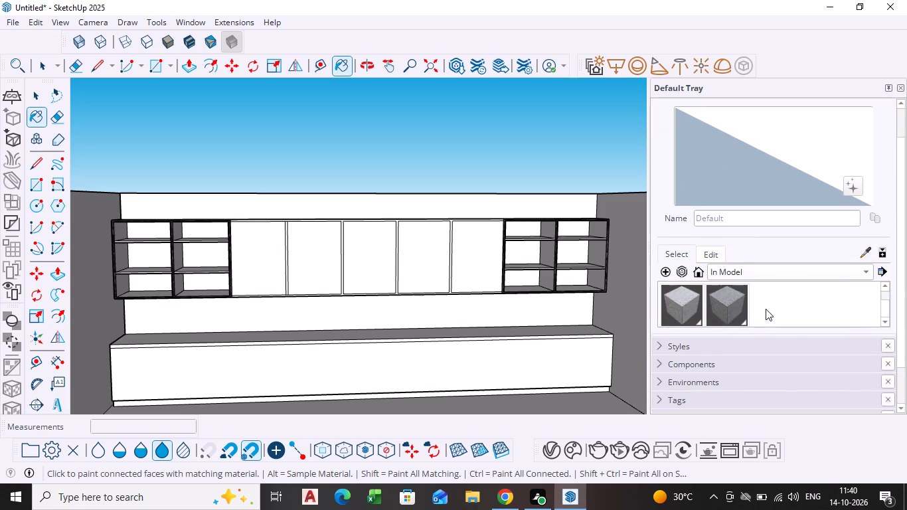
pyautogui.scroll(7, 766, 309)
pyautogui.scroll(-1, 770, 310)
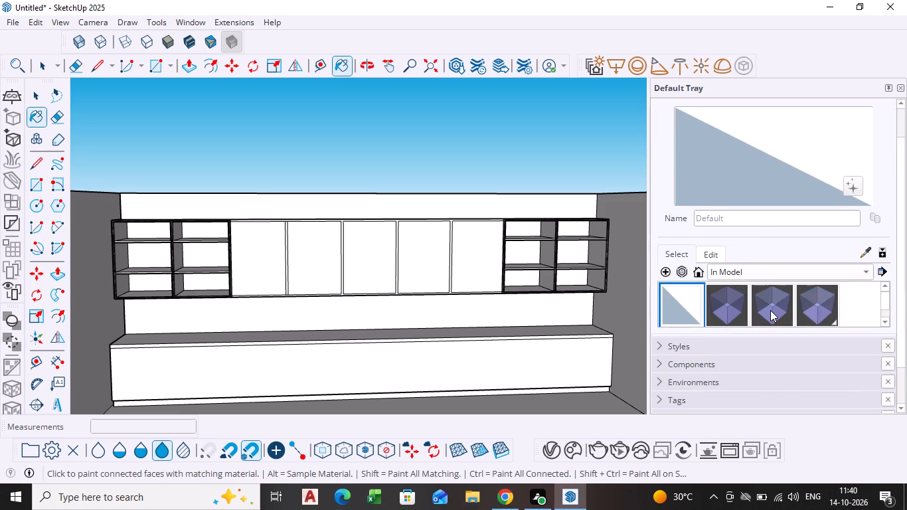
pyautogui.scroll(-2, 772, 309)
pyautogui.scroll(1, 772, 307)
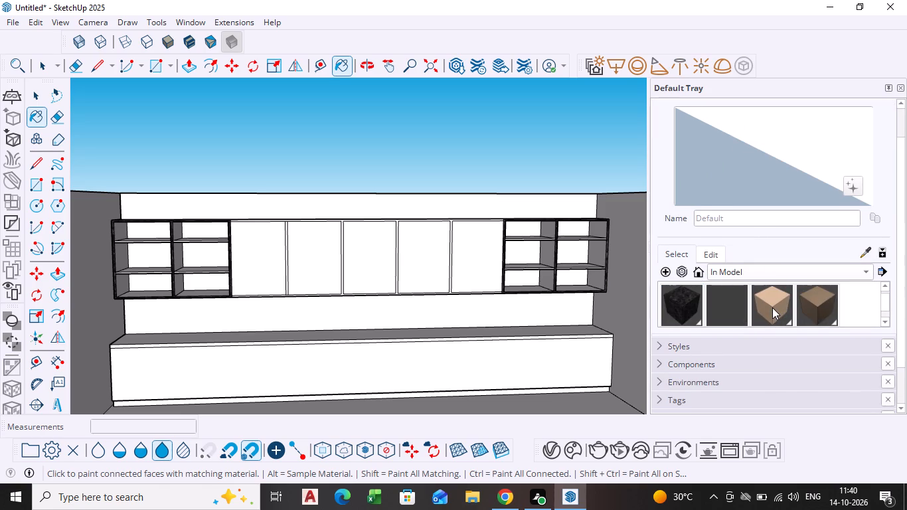
pyautogui.click(772, 307)
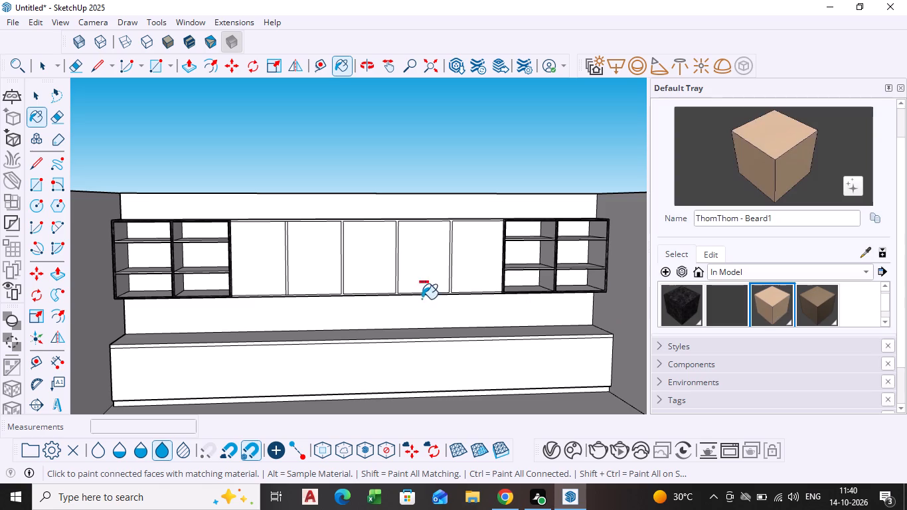
pyautogui.click(365, 258)
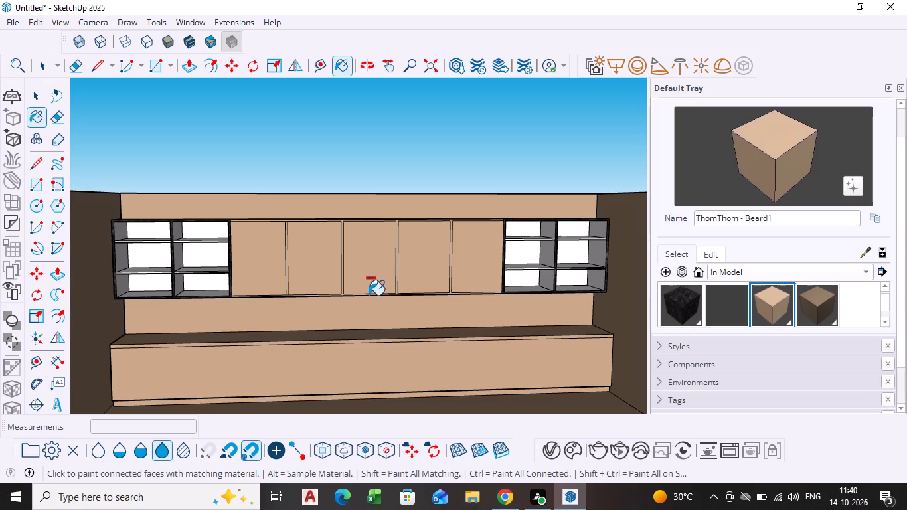
pyautogui.hotkey('ctrl', 'z')
pyautogui.scroll(7, 250, 281)
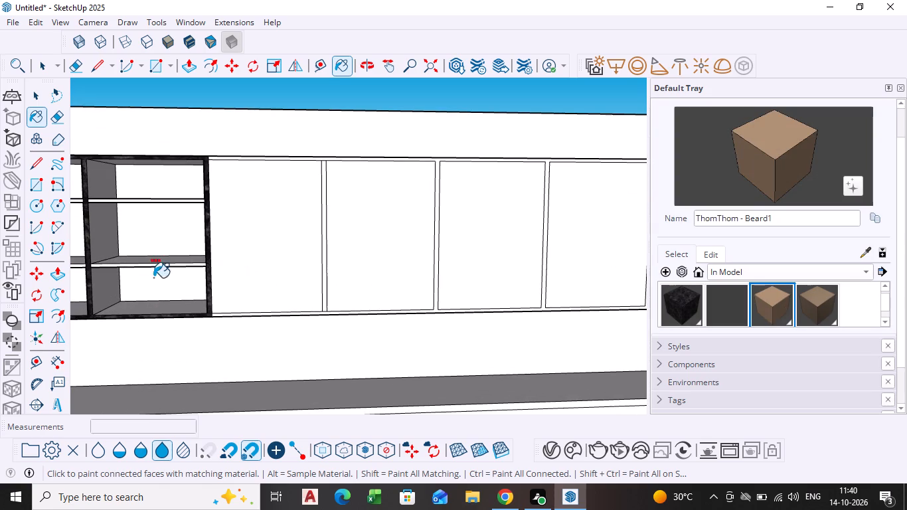
pyautogui.click(159, 240)
# Look over the whole cabinet wall and browse the in-model materials for another colour for the shelf backs.
pyautogui.scroll(-5, 137, 270)
pyautogui.moveTo(136, 272); pyautogui.dragTo(203, 282, button='middle')
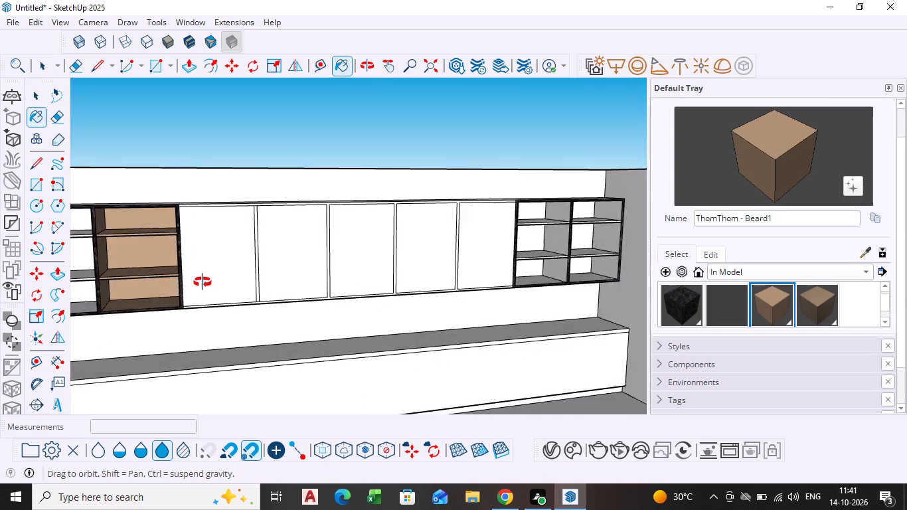
pyautogui.moveTo(203, 282); pyautogui.dragTo(230, 285, button='middle')
pyautogui.scroll(-8, 228, 289)
pyautogui.moveTo(208, 295); pyautogui.dragTo(142, 279, button='middle')
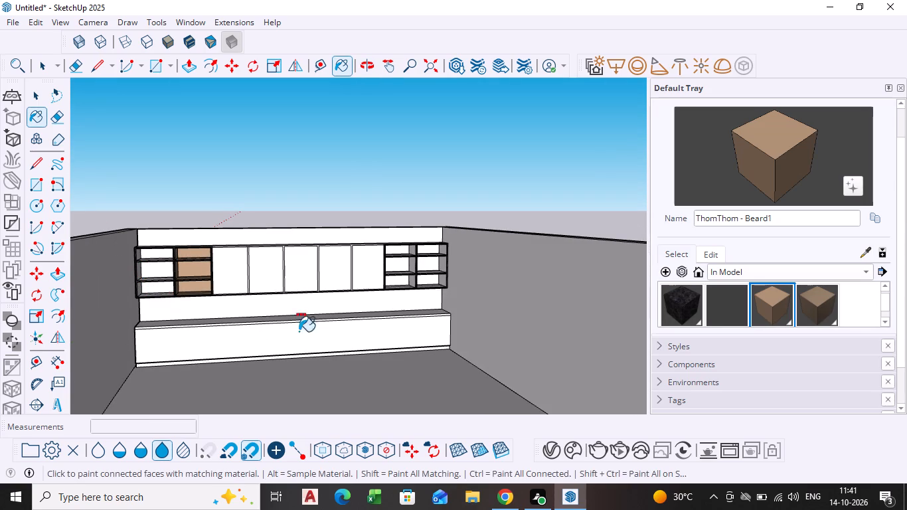
pyautogui.scroll(-2, 770, 302)
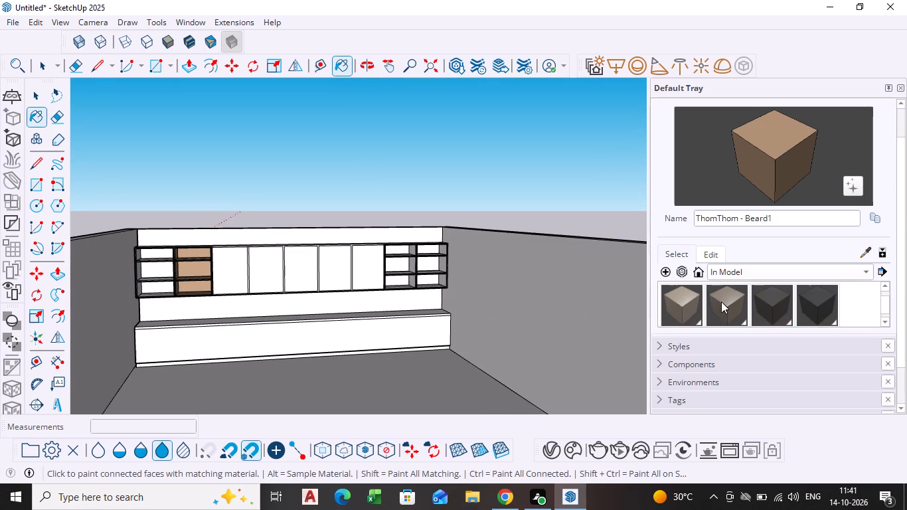
pyautogui.scroll(4, 722, 301)
pyautogui.scroll(-2, 722, 301)
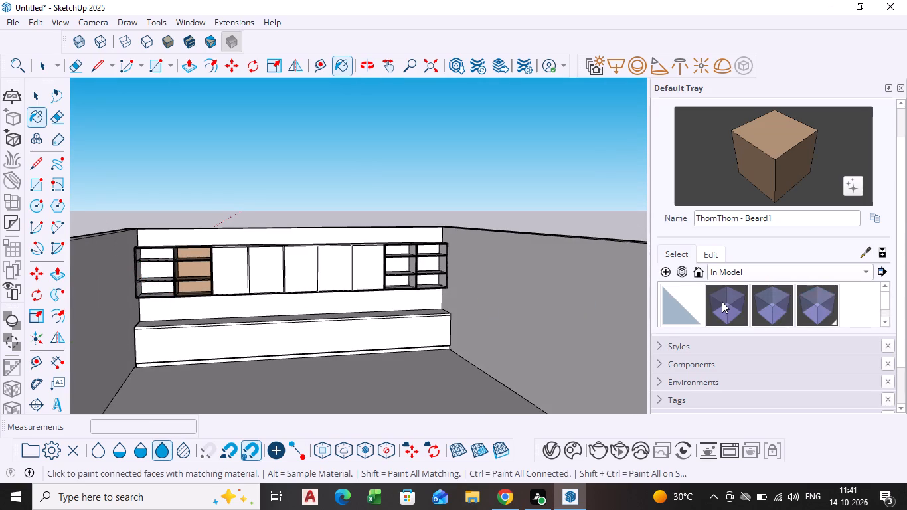
pyautogui.scroll(-1, 722, 301)
pyautogui.scroll(2, 722, 301)
pyautogui.click(693, 305)
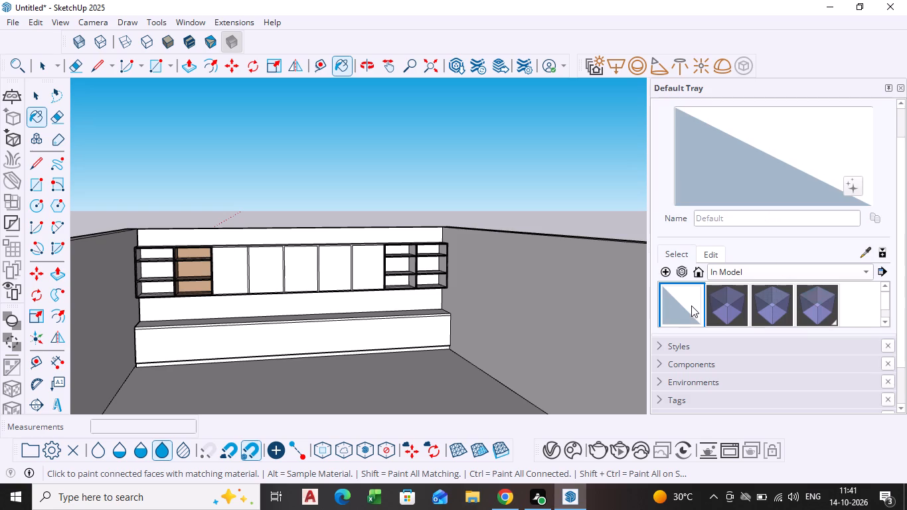
pyautogui.click(691, 305)
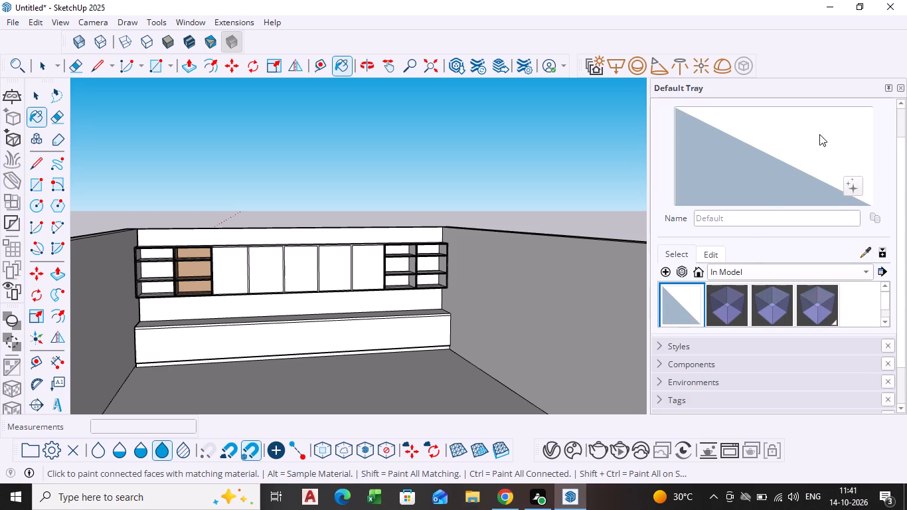
pyautogui.click(819, 134)
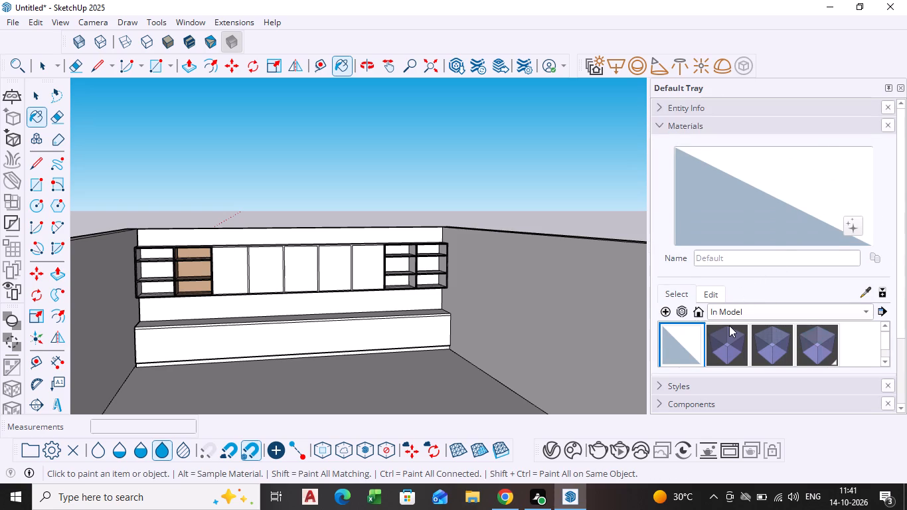
pyautogui.scroll(-2, 729, 325)
pyautogui.scroll(-4, 799, 335)
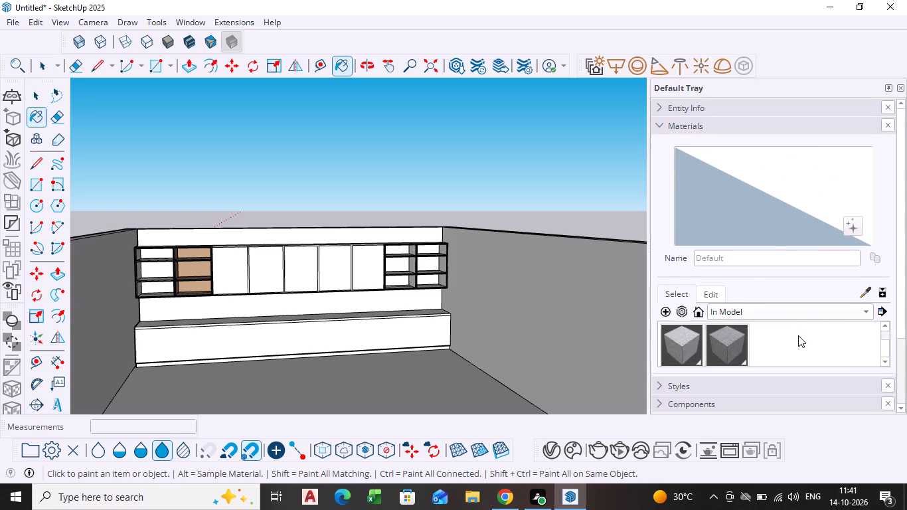
pyautogui.scroll(-2, 798, 335)
pyautogui.scroll(6, 789, 327)
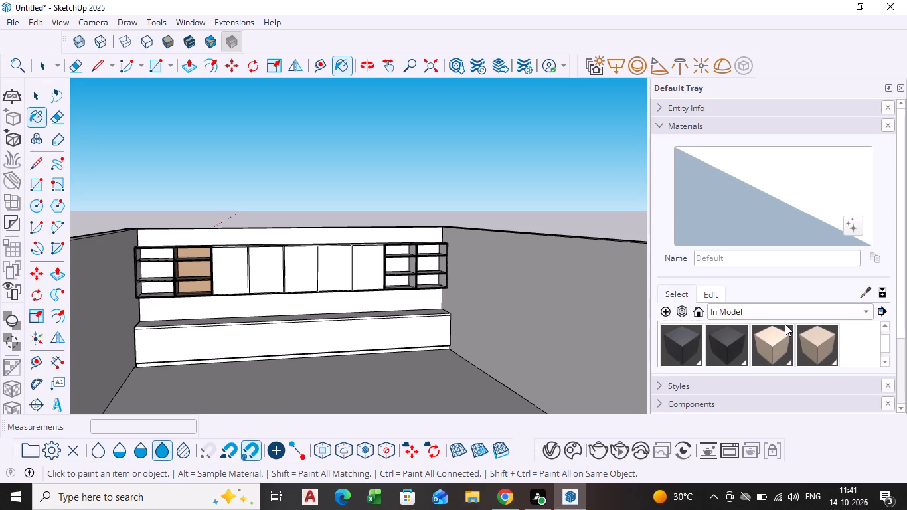
# Paint the three back panels of the second shelved compartment from the left with the in-model material ThomThom - Complexion1.
pyautogui.click(770, 340)
pyautogui.scroll(6, 193, 290)
pyautogui.click(189, 254)
pyautogui.click(196, 232)
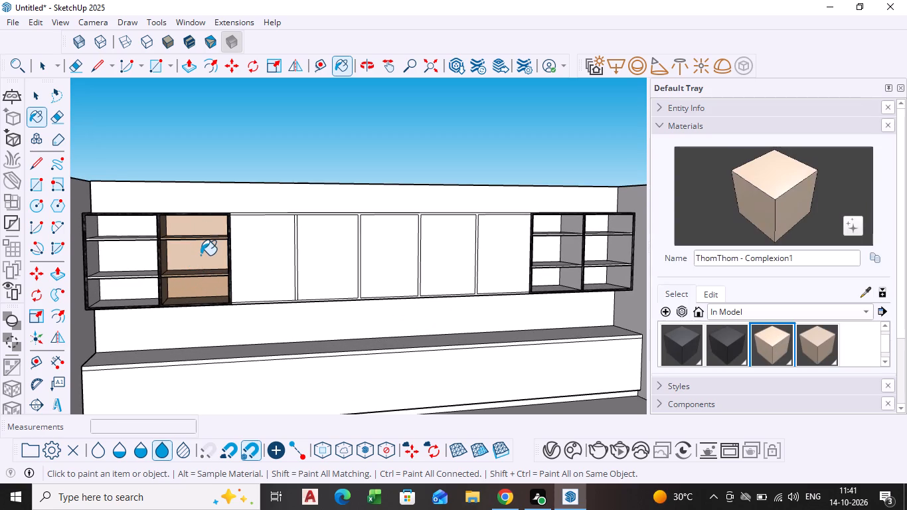
pyautogui.scroll(4, 198, 274)
pyautogui.click(193, 254)
pyautogui.click(185, 294)
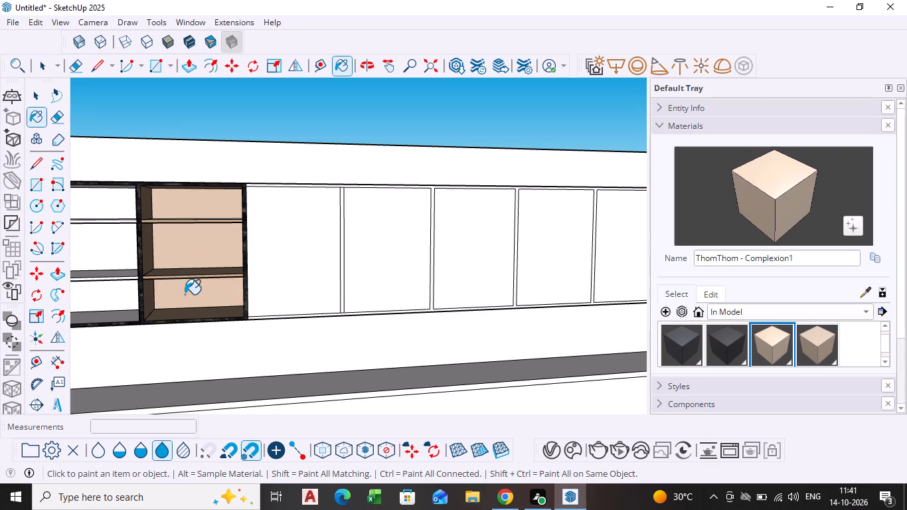
# Paint the upper, middle and lower back panels of the leftmost shelved compartment with ThomThom - Complexion1.
pyautogui.scroll(-8, 166, 294)
pyautogui.keyDown('shift'); pyautogui.moveTo(160, 290); pyautogui.dragTo(250, 278, button='middle'); pyautogui.keyUp('shift')
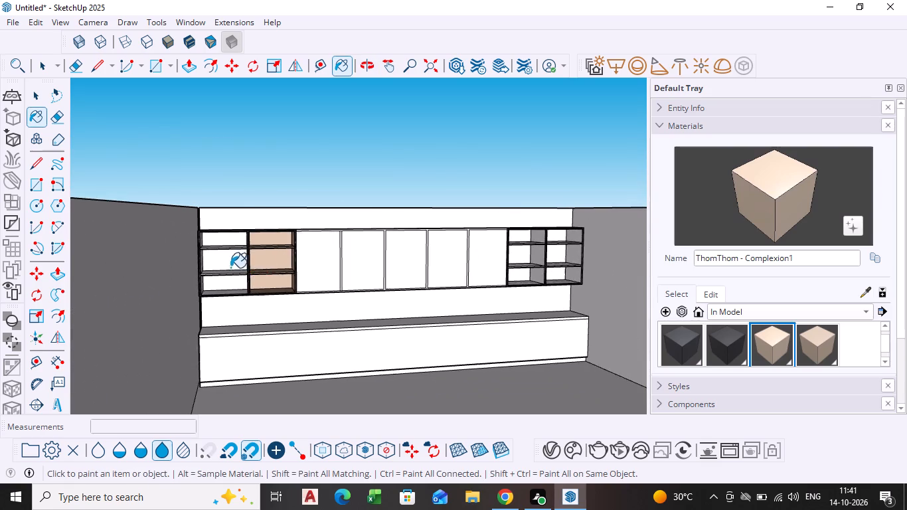
pyautogui.scroll(6, 229, 266)
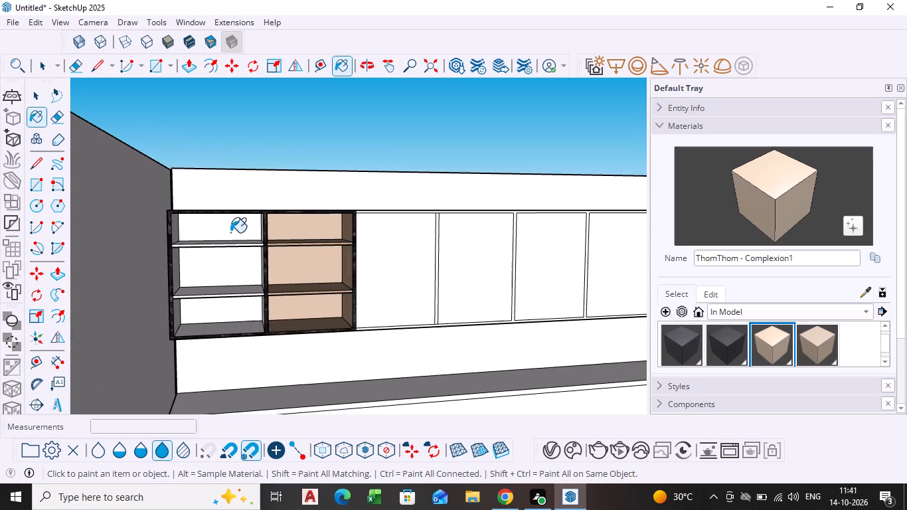
pyautogui.click(230, 232)
pyautogui.click(219, 276)
pyautogui.click(220, 315)
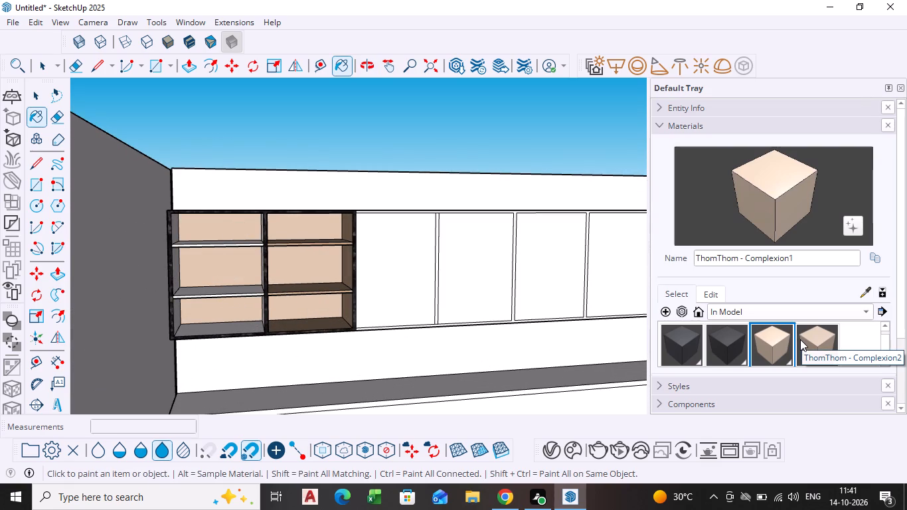
# Browse the Tile material collection for a suitable finish.
pyautogui.click(758, 320)
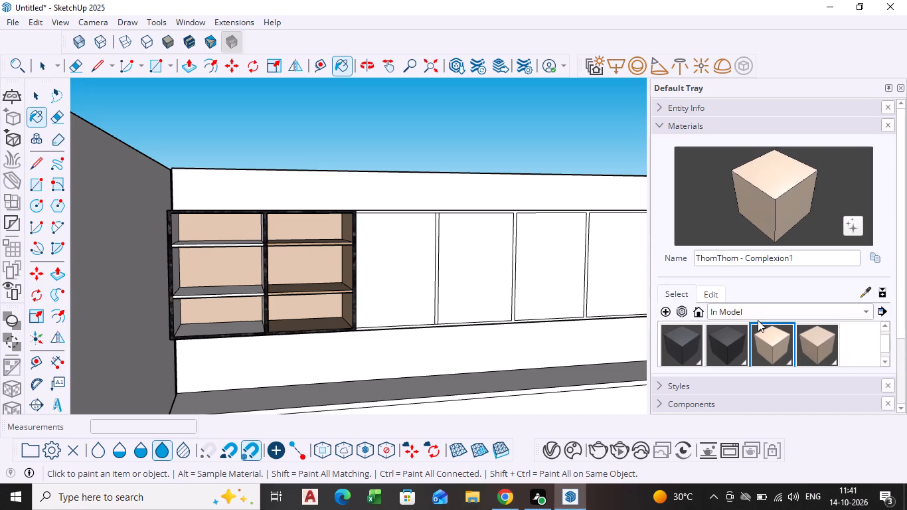
pyautogui.click(754, 309)
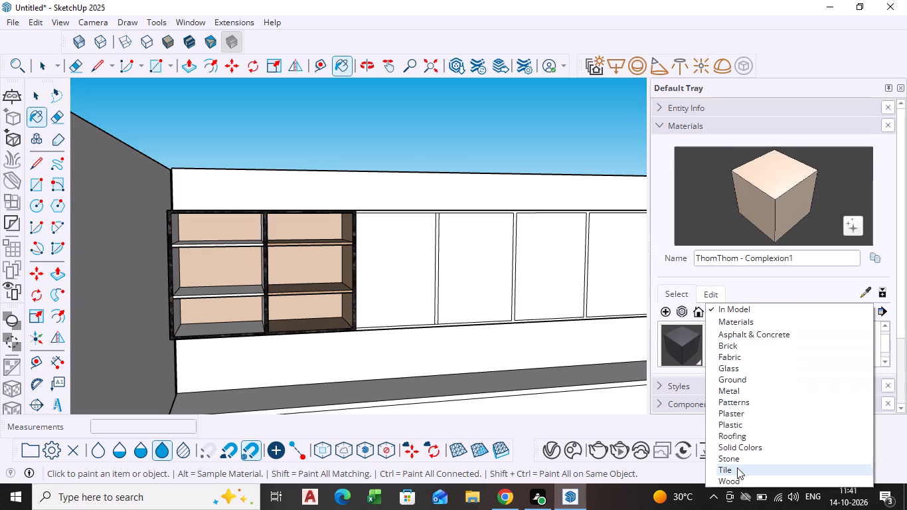
pyautogui.click(737, 467)
pyautogui.scroll(-3, 764, 333)
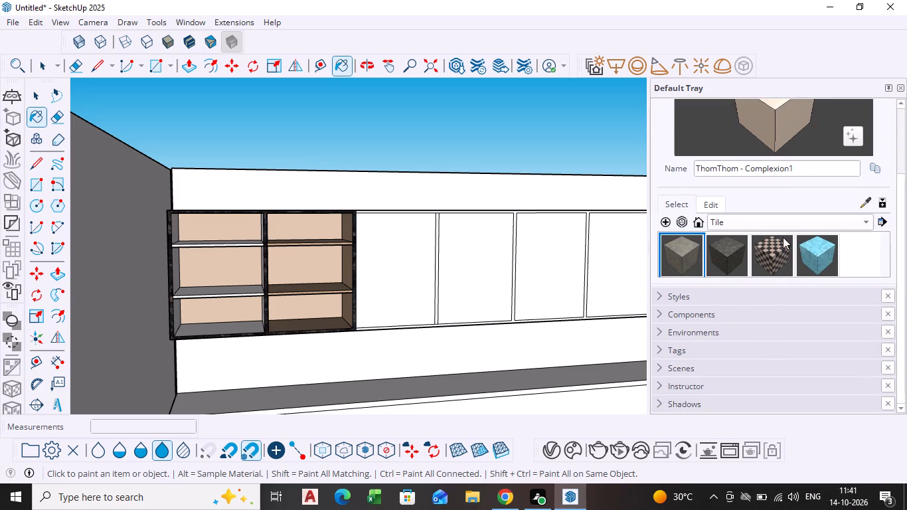
pyautogui.scroll(-10, 783, 237)
pyautogui.scroll(4, 782, 248)
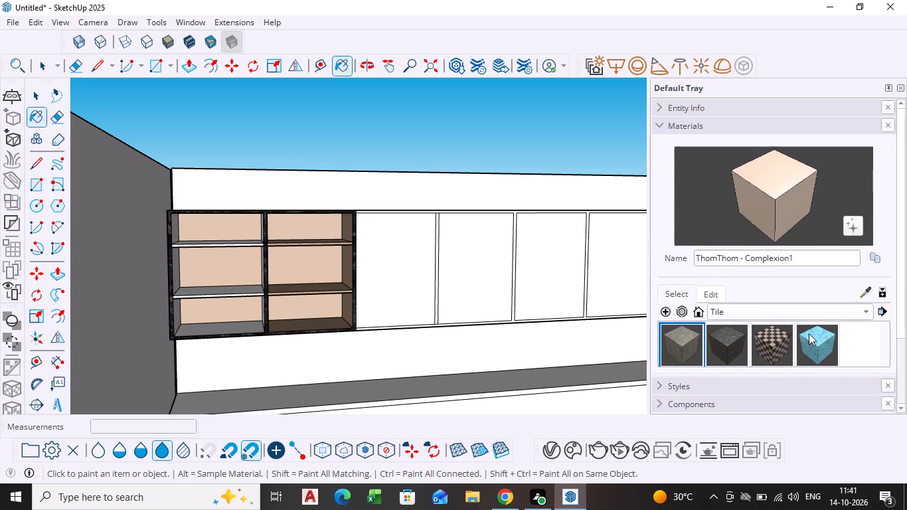
pyautogui.scroll(-3, 749, 348)
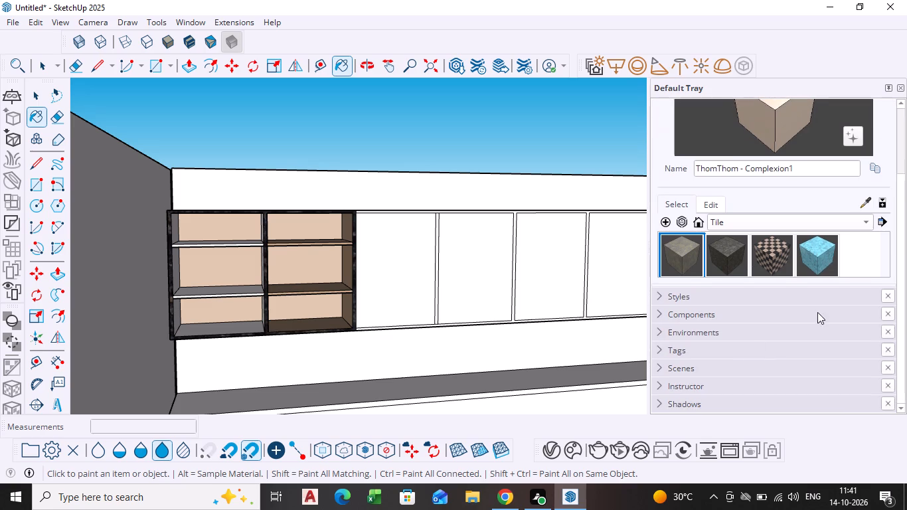
pyautogui.scroll(3, 837, 280)
# Try medium and extra large thumbnails for the material collection, and settle on small thumbnails.
pyautogui.click(884, 311)
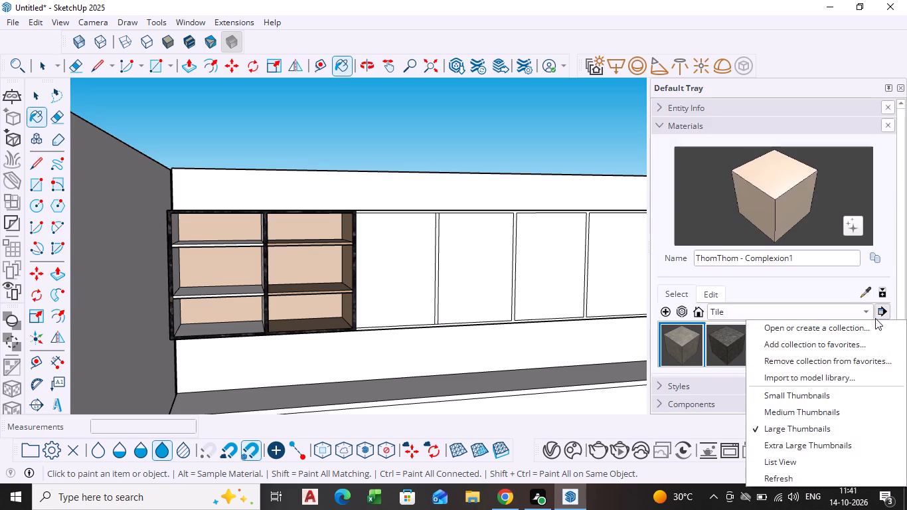
pyautogui.click(796, 404)
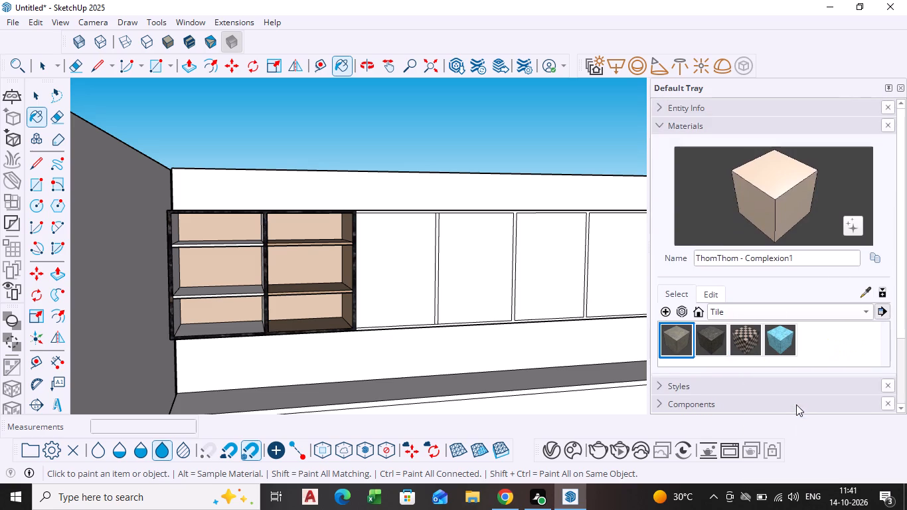
pyautogui.click(880, 317)
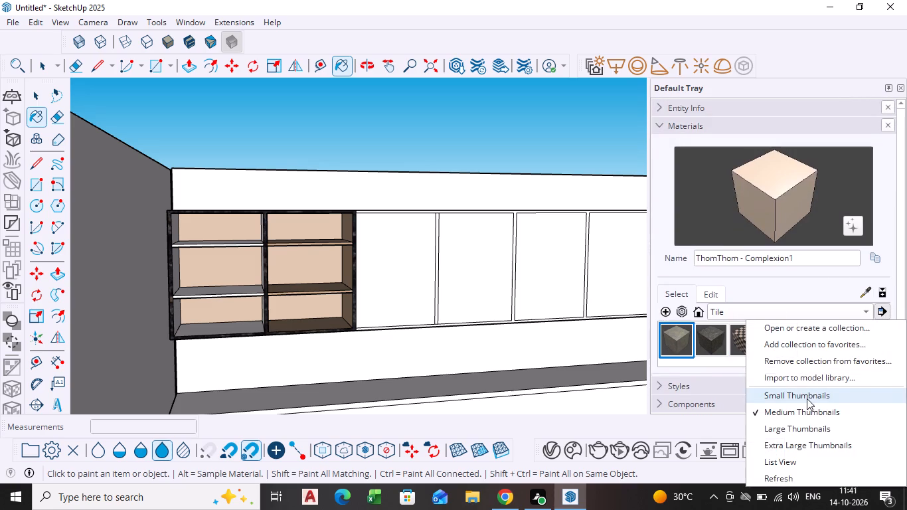
pyautogui.click(807, 398)
pyautogui.click(880, 309)
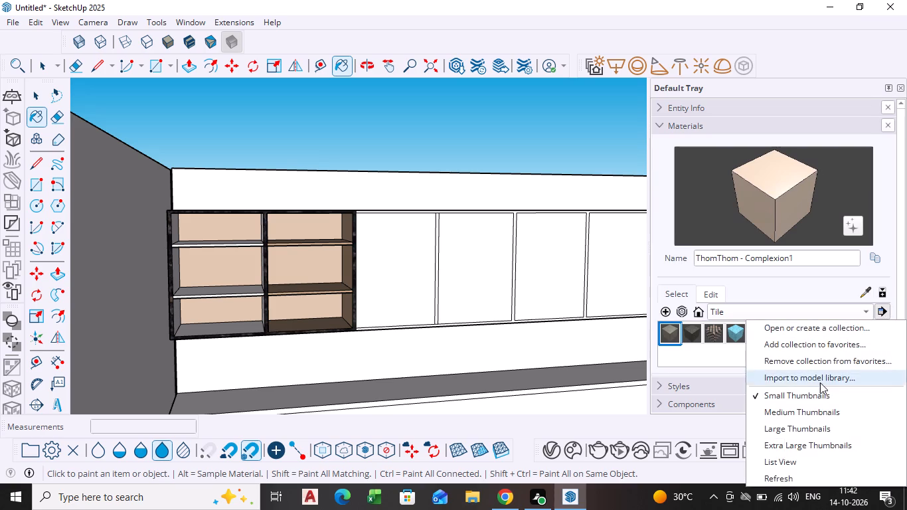
pyautogui.click(791, 444)
pyautogui.scroll(-4, 839, 353)
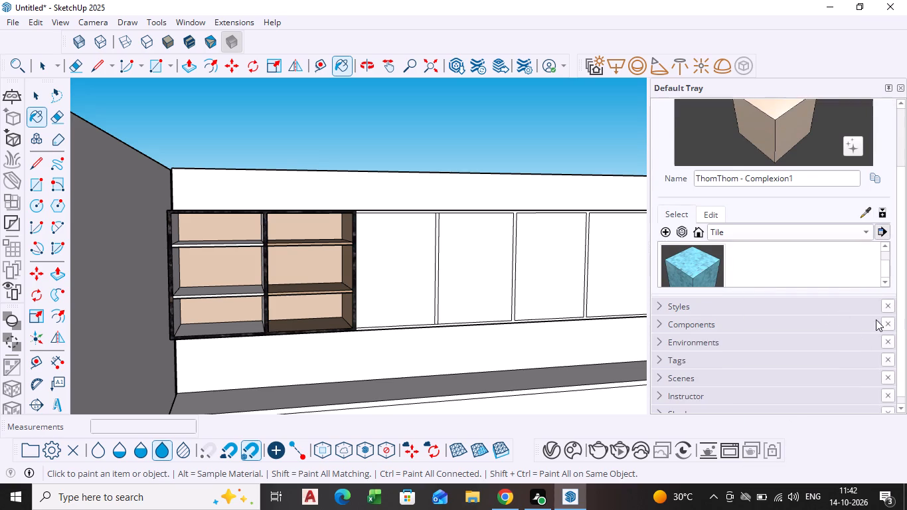
pyautogui.click(878, 236)
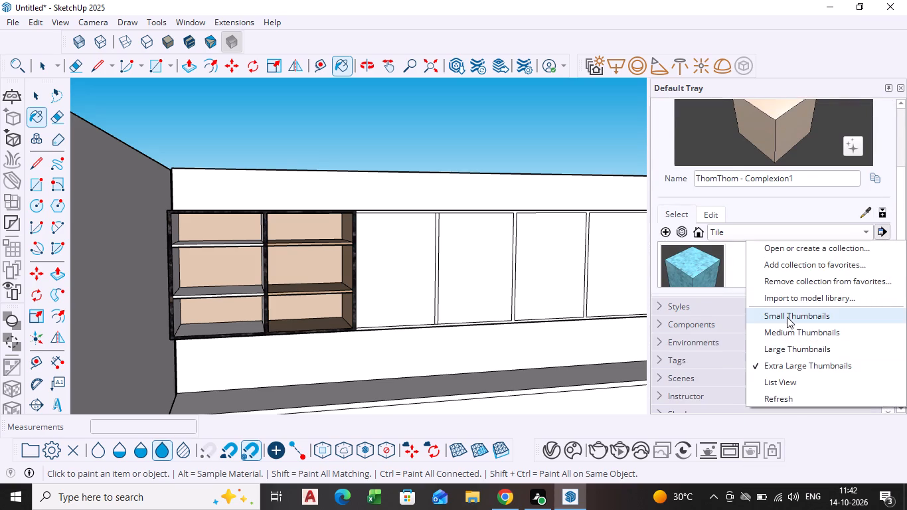
pyautogui.click(787, 316)
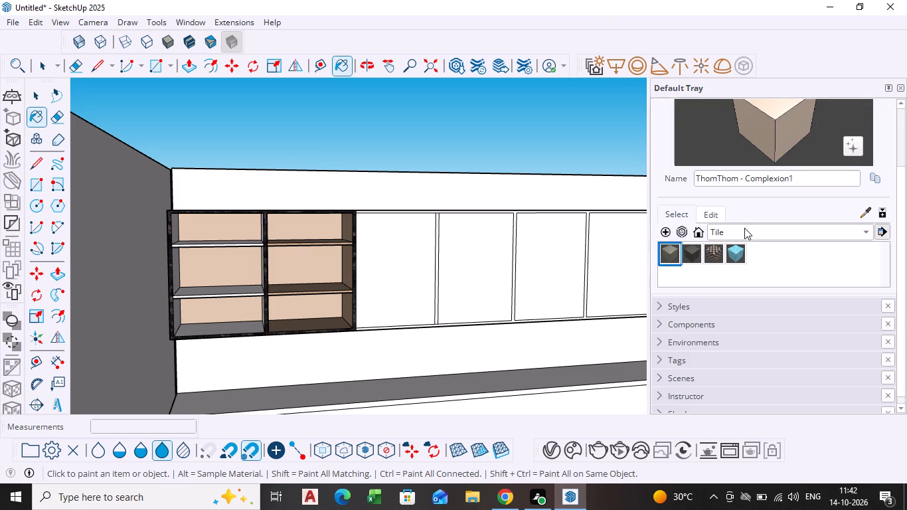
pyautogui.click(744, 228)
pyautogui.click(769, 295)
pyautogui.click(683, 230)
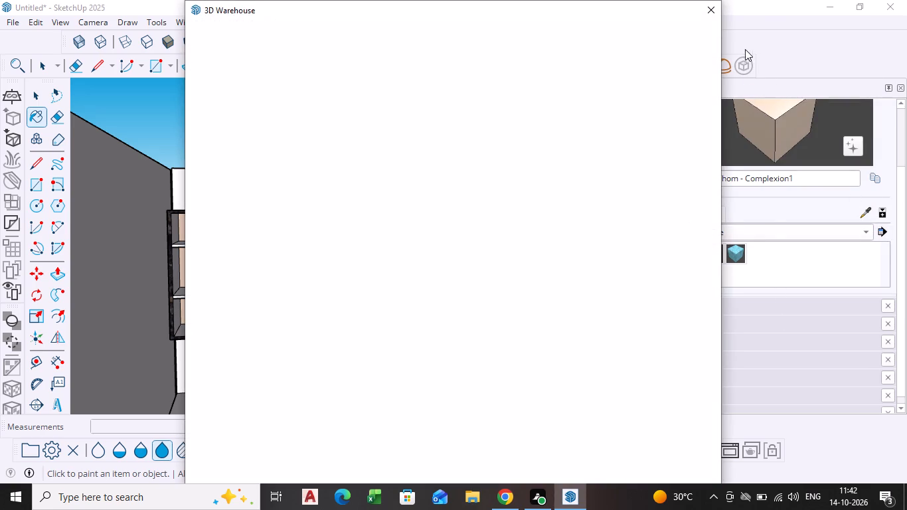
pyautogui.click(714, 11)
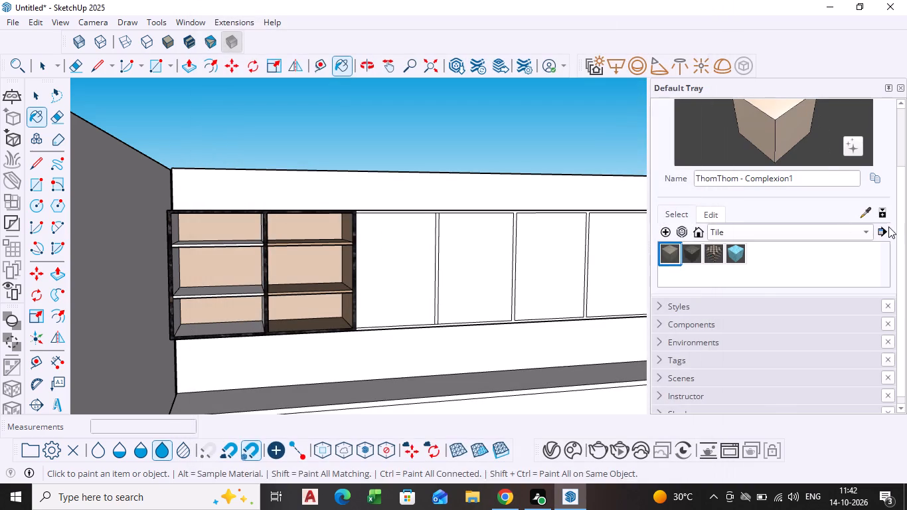
# Start a material import into the model library and open the Asian Paints Whites folder inside Plain_Shades, sketchup.
pyautogui.click(886, 230)
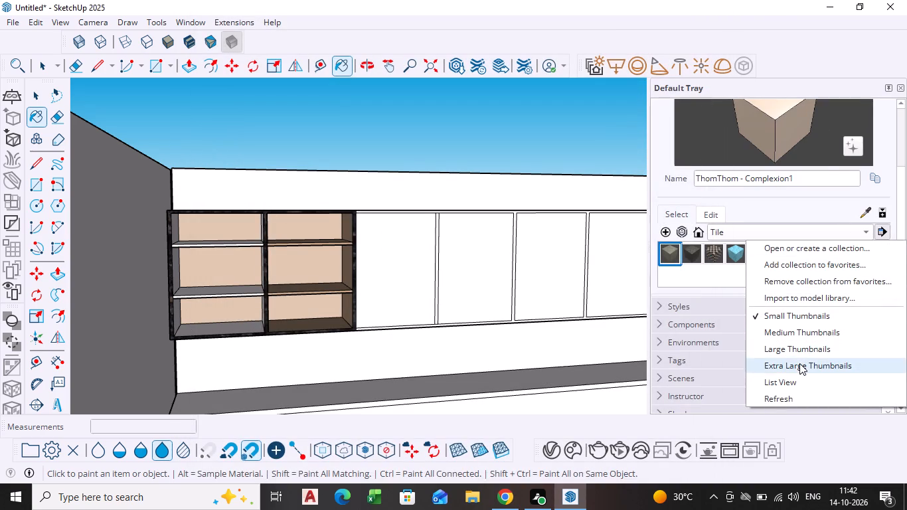
pyautogui.click(795, 294)
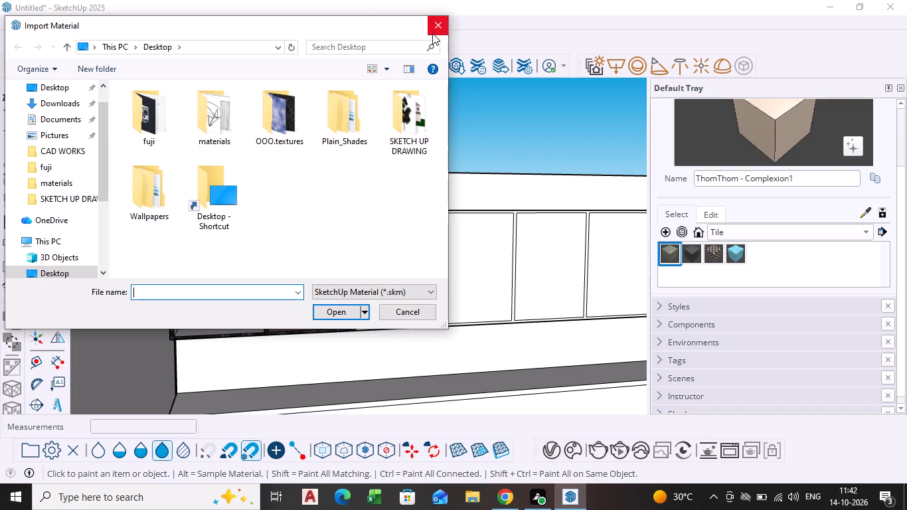
pyautogui.click(346, 121)
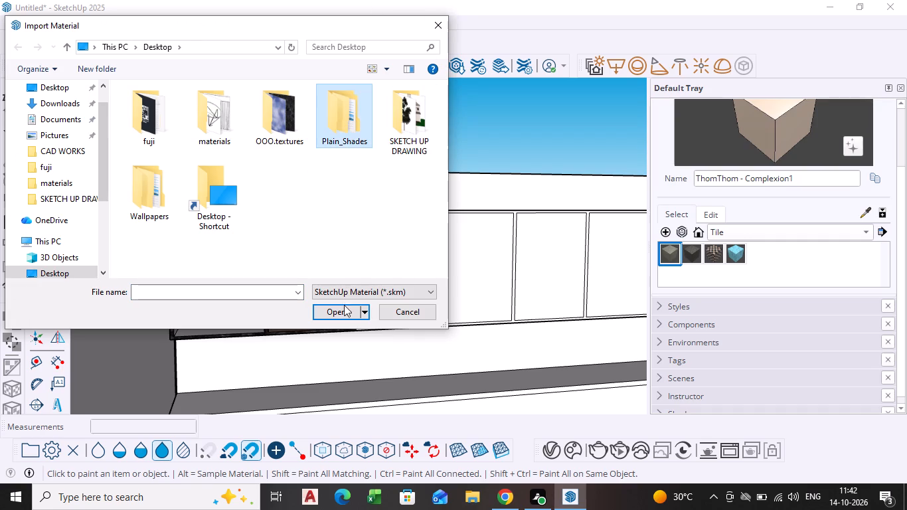
pyautogui.click(345, 314)
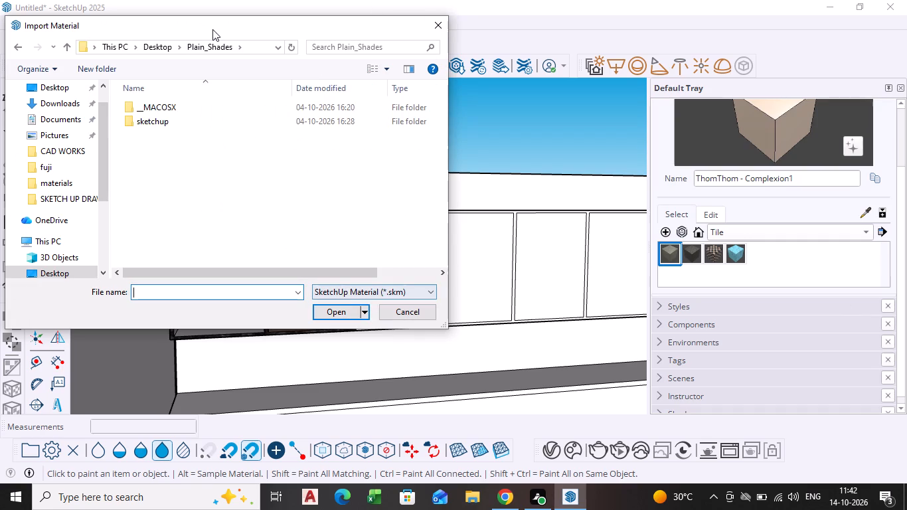
pyautogui.click(153, 127)
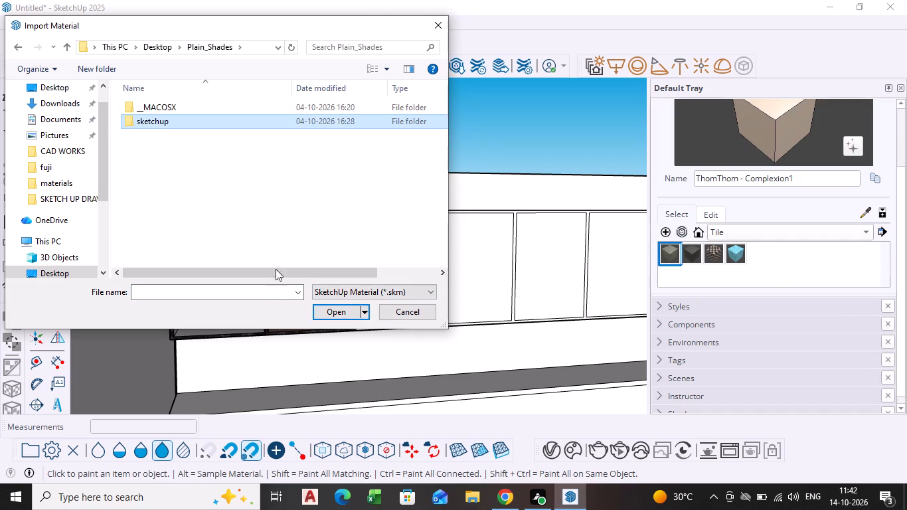
pyautogui.click(348, 308)
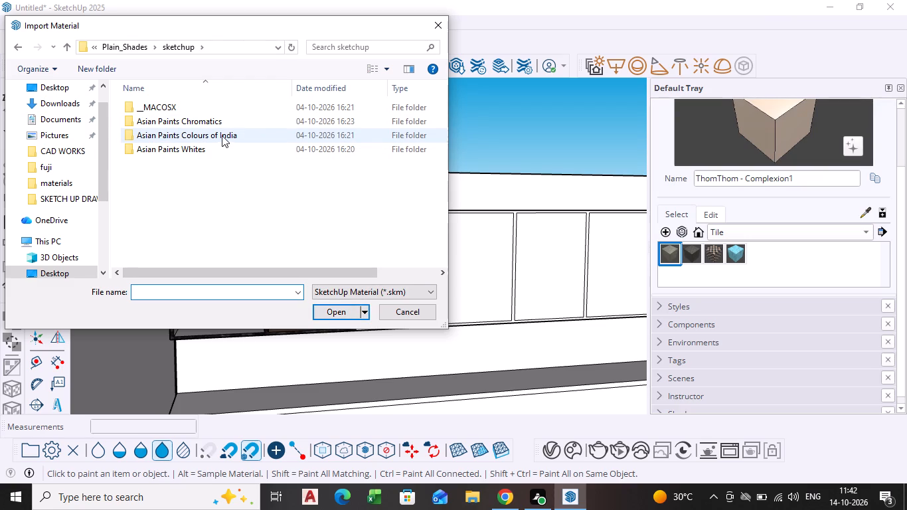
pyautogui.click(223, 137)
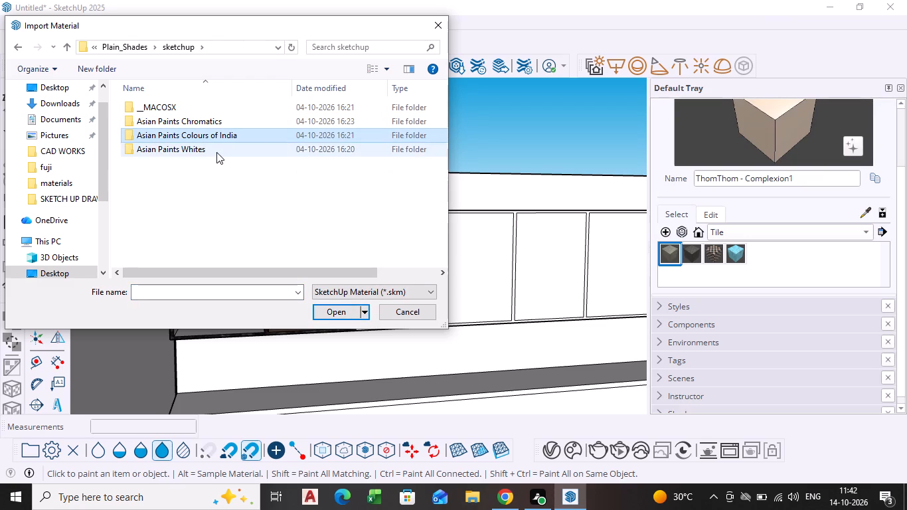
pyautogui.click(216, 152)
pyautogui.click(343, 315)
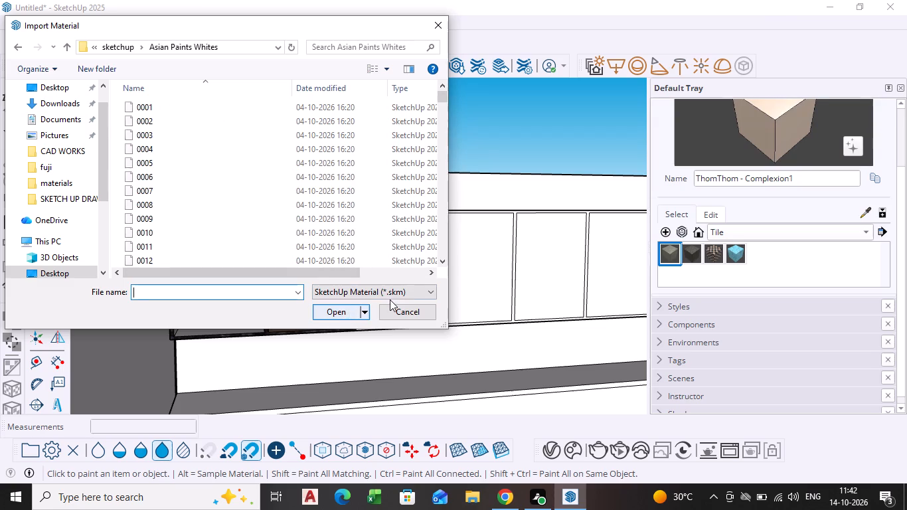
pyautogui.click(343, 311)
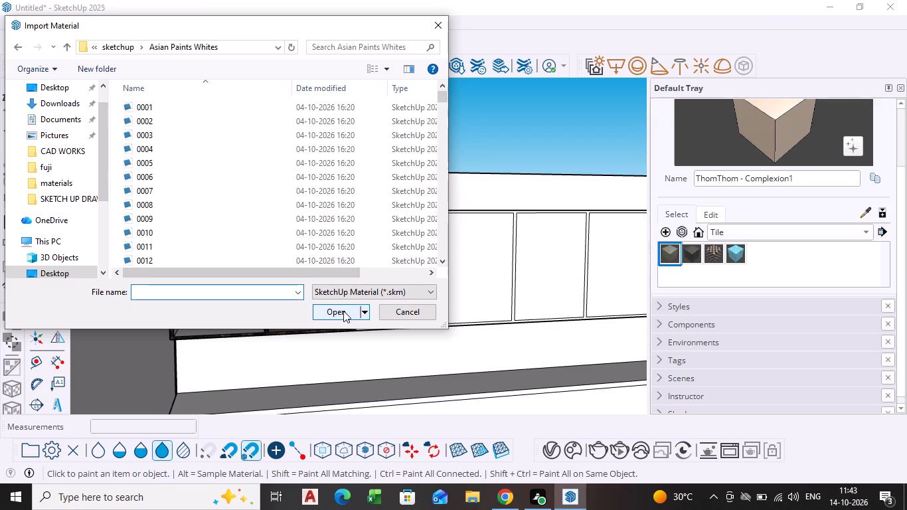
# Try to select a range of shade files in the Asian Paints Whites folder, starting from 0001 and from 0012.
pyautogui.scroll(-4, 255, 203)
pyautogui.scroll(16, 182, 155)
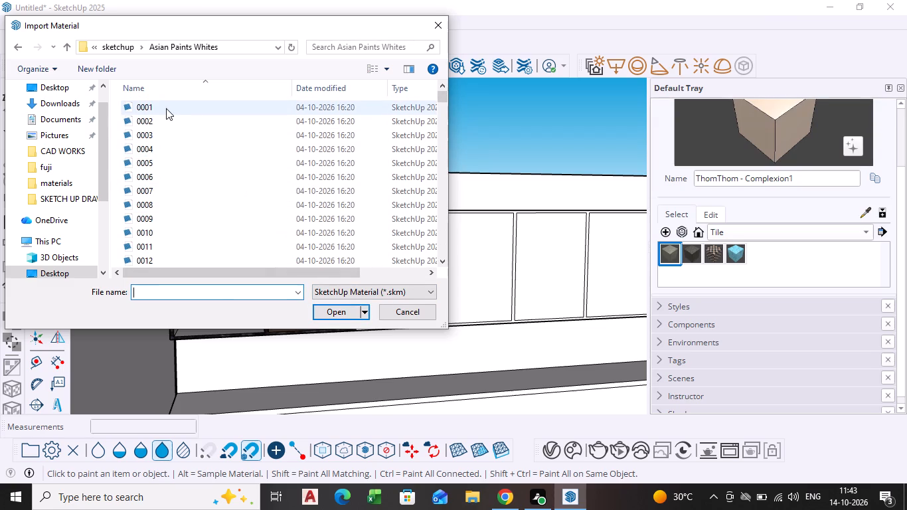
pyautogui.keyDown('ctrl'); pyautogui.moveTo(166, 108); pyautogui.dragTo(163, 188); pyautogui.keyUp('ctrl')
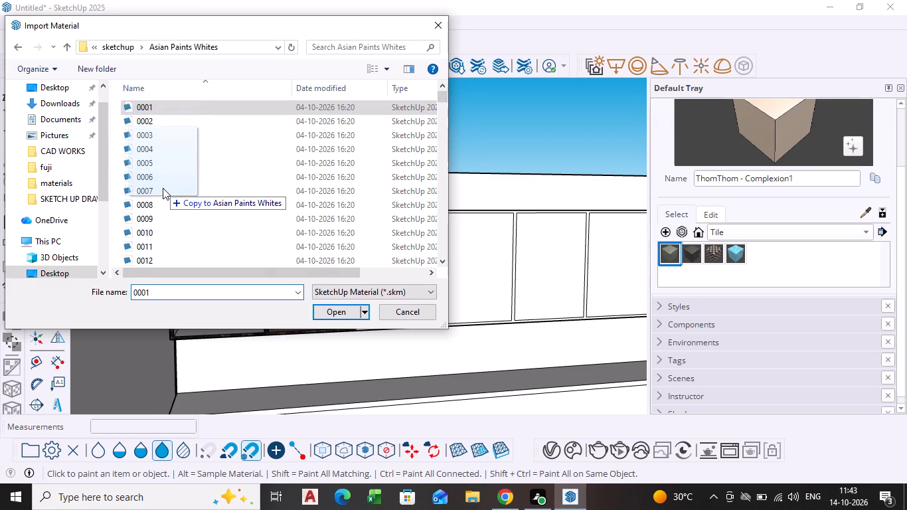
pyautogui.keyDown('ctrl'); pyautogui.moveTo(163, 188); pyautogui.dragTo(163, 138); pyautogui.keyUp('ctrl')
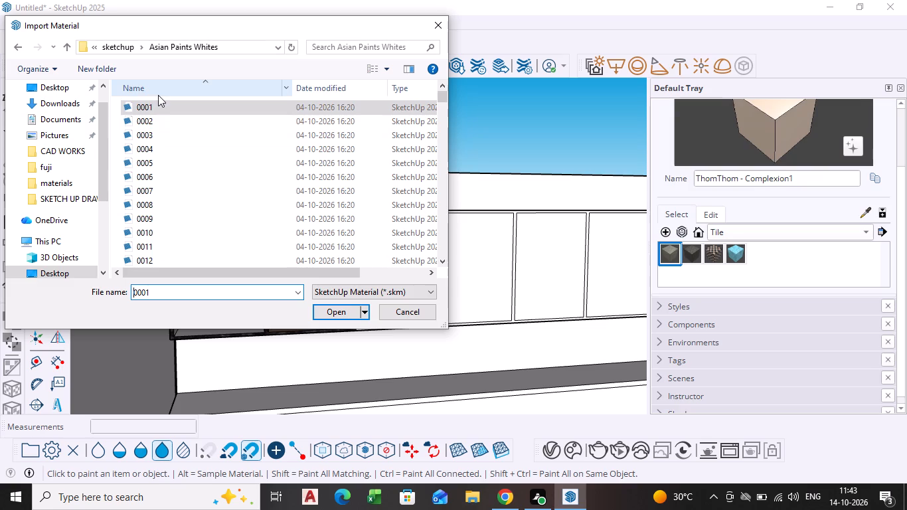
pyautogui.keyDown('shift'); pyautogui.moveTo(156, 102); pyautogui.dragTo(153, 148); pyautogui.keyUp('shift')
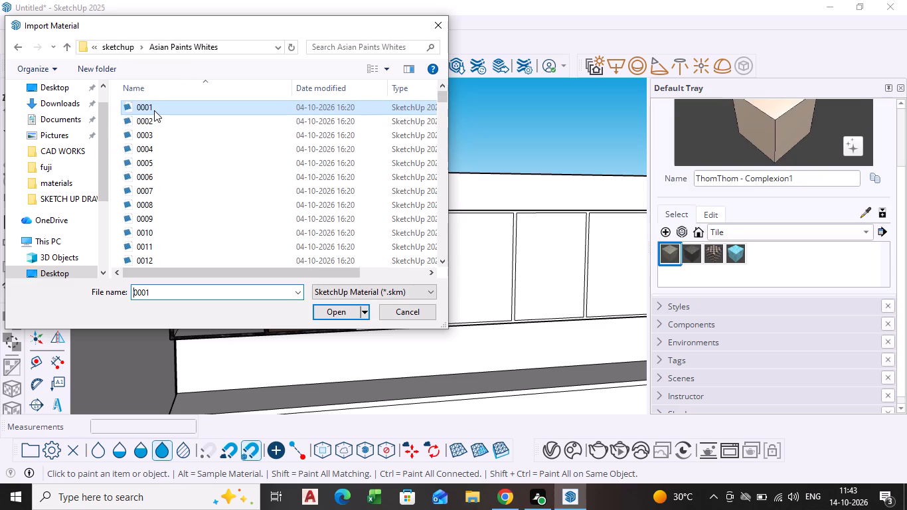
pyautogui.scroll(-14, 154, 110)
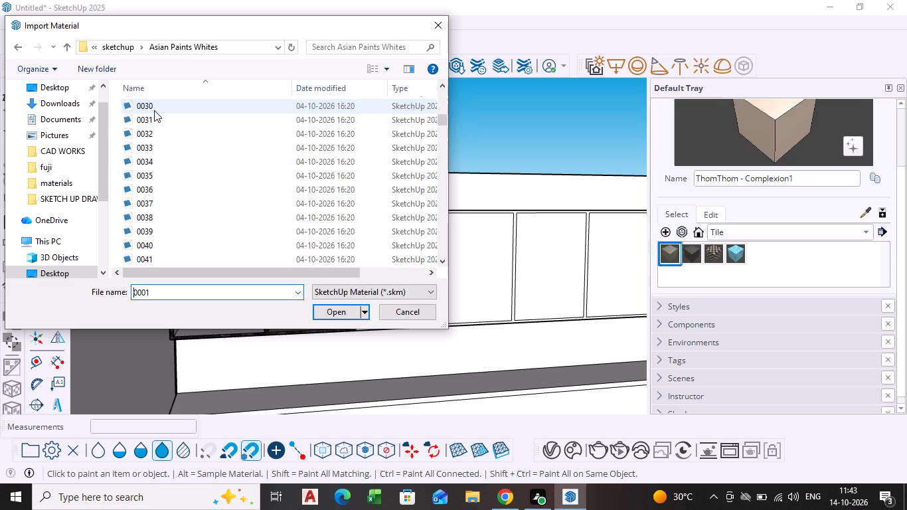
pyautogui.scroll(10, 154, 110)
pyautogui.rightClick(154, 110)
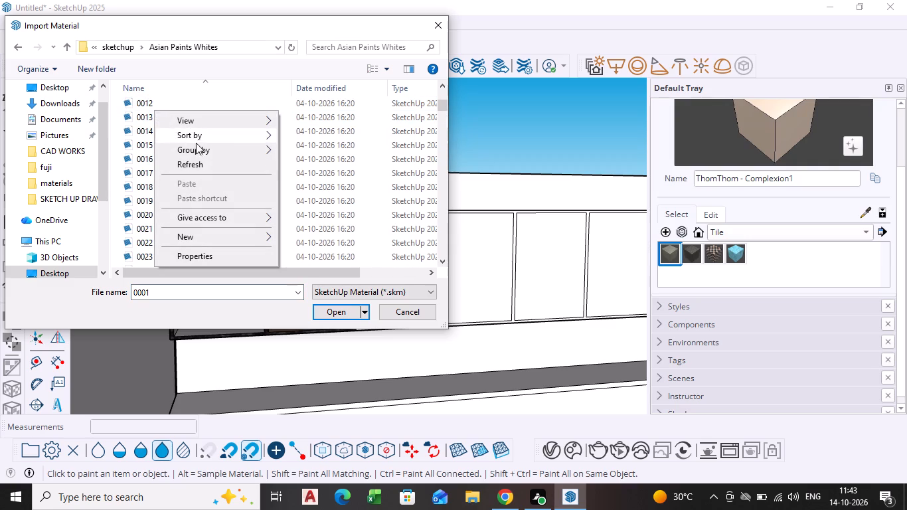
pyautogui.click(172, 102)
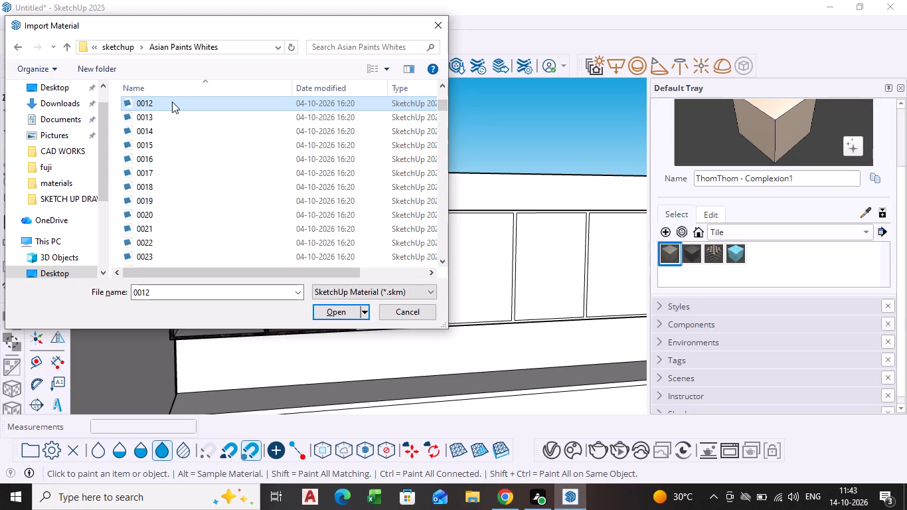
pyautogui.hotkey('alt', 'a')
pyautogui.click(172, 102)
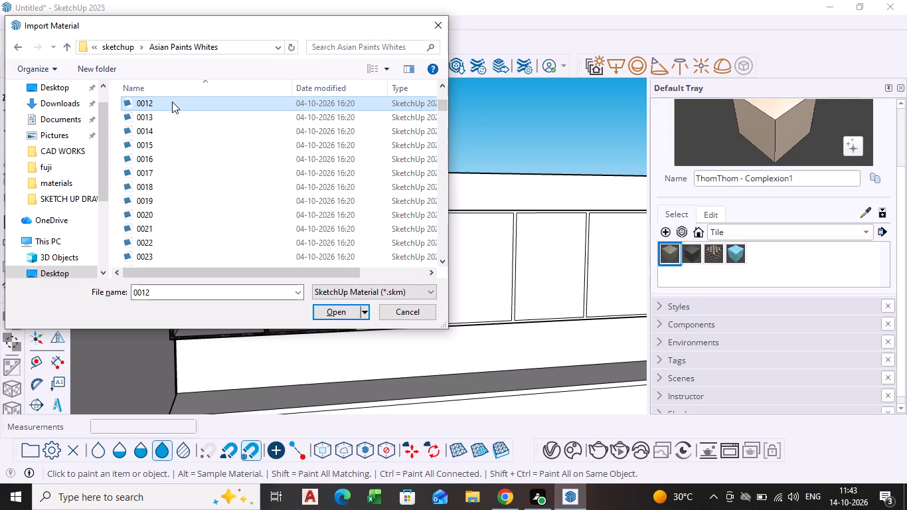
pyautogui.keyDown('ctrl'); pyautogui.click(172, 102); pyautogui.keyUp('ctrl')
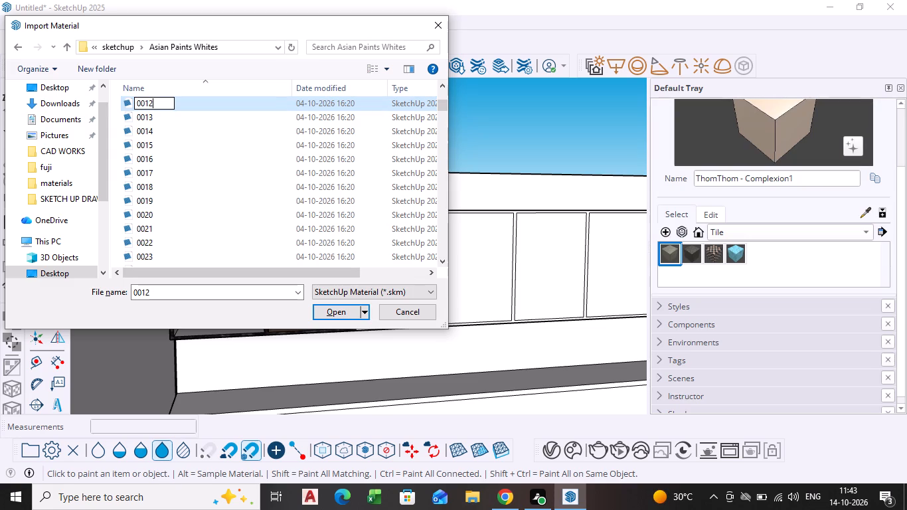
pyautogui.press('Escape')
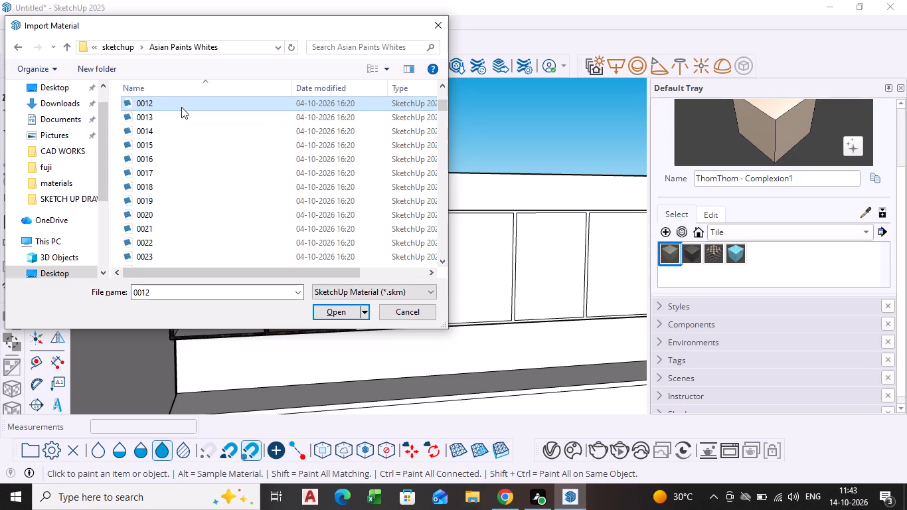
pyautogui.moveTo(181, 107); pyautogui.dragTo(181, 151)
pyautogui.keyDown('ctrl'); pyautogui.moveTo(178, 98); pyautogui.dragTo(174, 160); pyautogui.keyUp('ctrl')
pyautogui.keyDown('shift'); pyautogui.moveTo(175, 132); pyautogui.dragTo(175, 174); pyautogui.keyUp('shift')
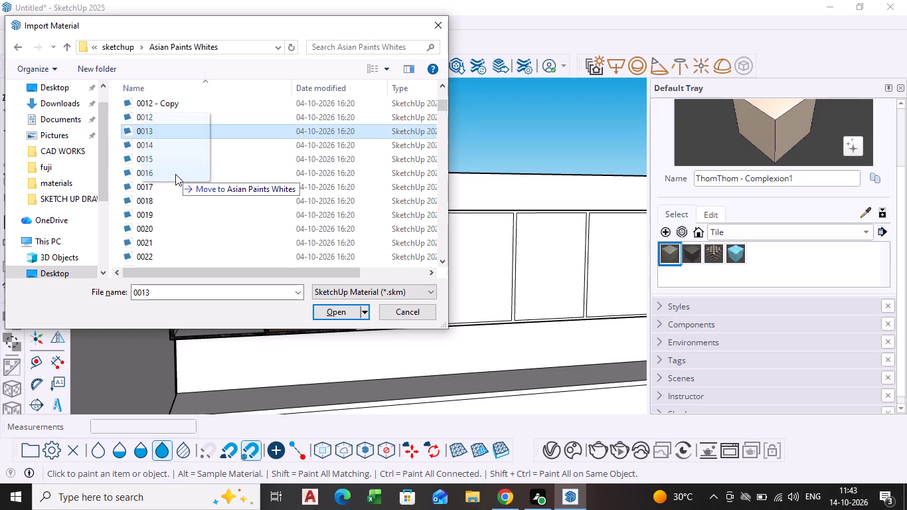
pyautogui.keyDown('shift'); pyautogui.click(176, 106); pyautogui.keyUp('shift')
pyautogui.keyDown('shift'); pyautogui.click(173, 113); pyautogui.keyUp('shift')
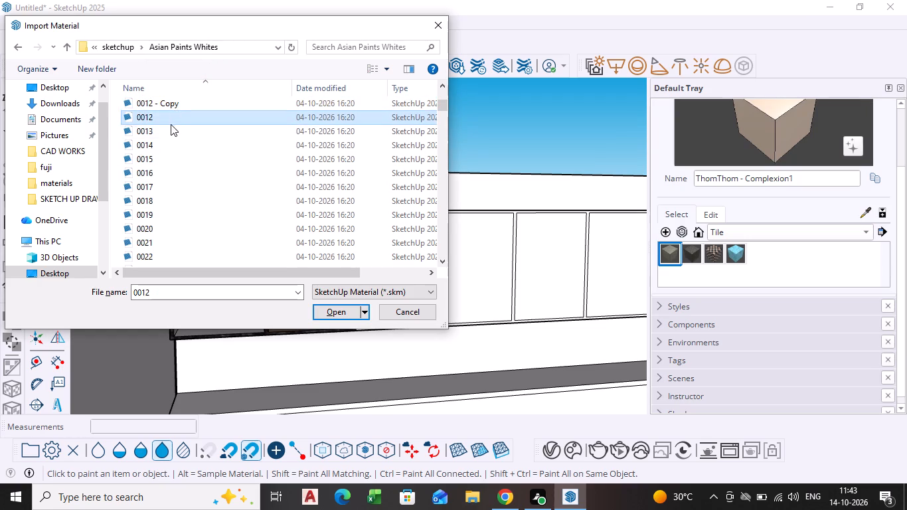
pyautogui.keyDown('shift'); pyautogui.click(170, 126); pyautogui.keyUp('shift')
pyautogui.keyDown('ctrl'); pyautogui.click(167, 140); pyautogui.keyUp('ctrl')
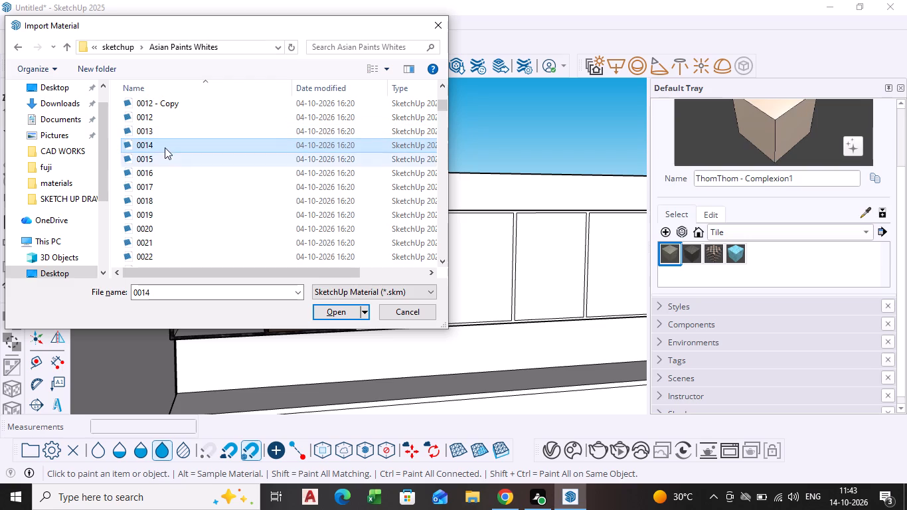
# Sort the shade files by descending name and import material file 0052.
pyautogui.keyDown('ctrl'); pyautogui.click(166, 90); pyautogui.keyUp('ctrl')
pyautogui.keyDown('ctrl'); pyautogui.click(161, 120); pyautogui.keyUp('ctrl')
pyautogui.keyDown('ctrl'); pyautogui.click(160, 132); pyautogui.keyUp('ctrl')
pyautogui.scroll(9, 247, 137)
pyautogui.click(191, 103)
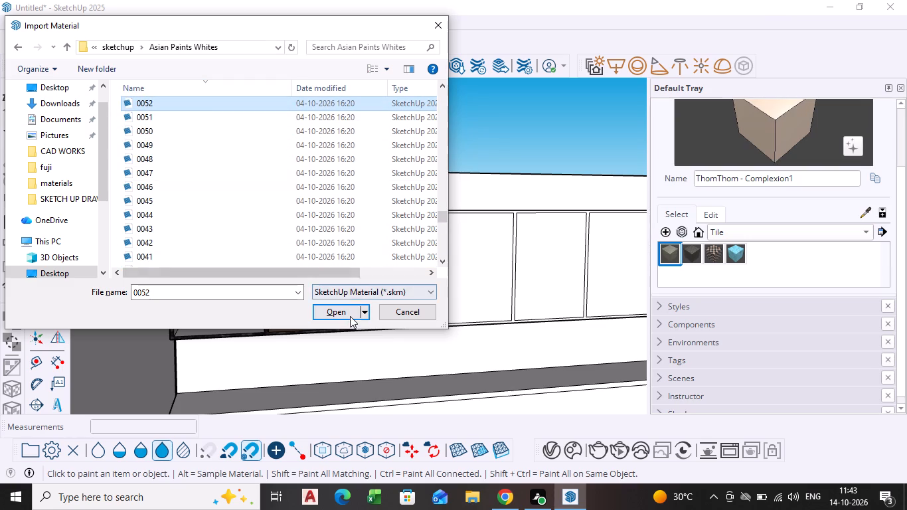
pyautogui.click(350, 316)
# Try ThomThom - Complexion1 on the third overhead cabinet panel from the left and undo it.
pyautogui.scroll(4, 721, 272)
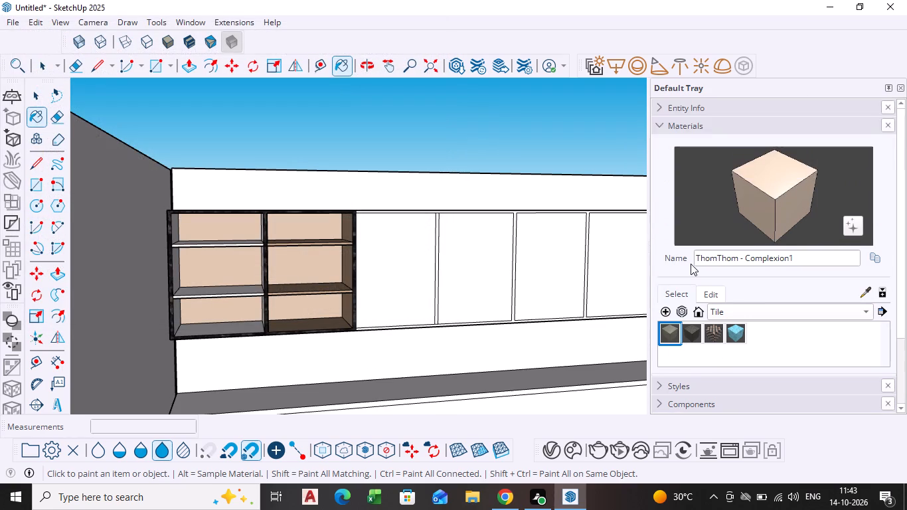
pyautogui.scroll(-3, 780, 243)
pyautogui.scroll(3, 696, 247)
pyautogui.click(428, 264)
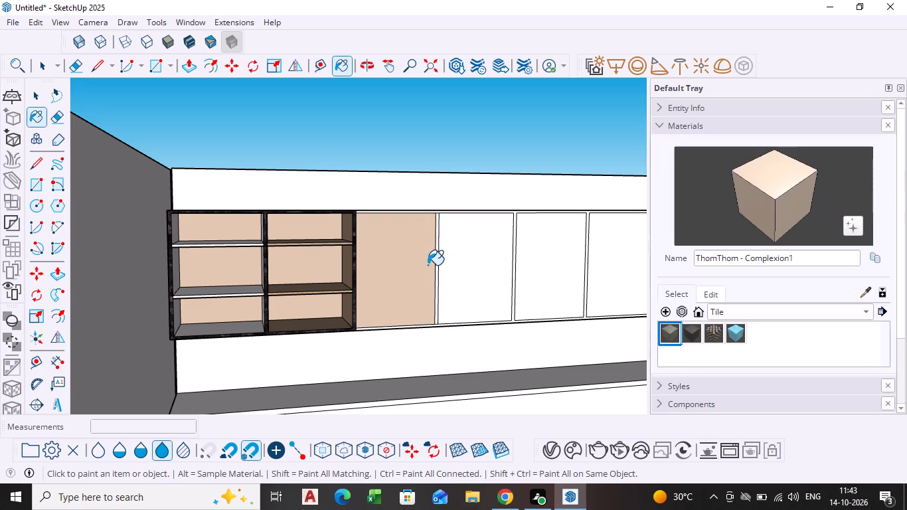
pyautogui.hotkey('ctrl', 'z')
# Look through the Brick and Plaster material collections for a suitable finish.
pyautogui.scroll(2, 701, 271)
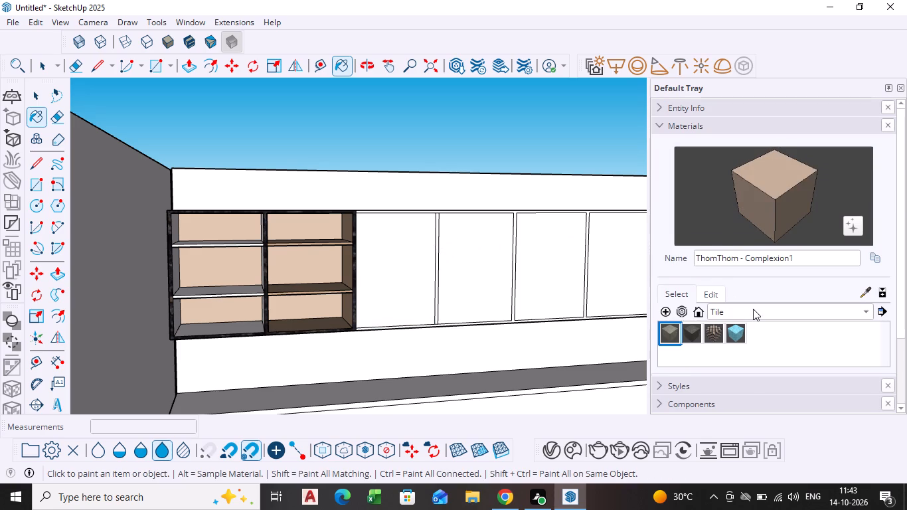
pyautogui.scroll(-1, 753, 311)
pyautogui.scroll(4, 753, 307)
pyautogui.click(774, 313)
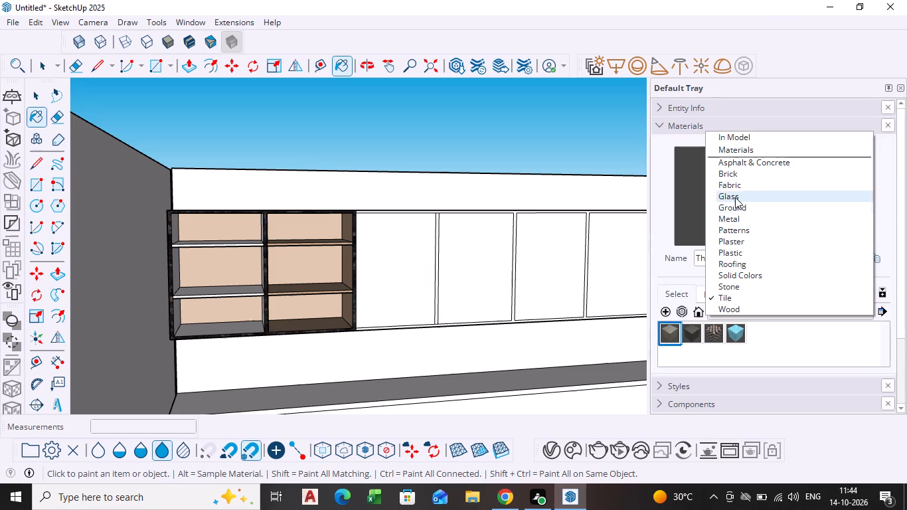
pyautogui.click(735, 177)
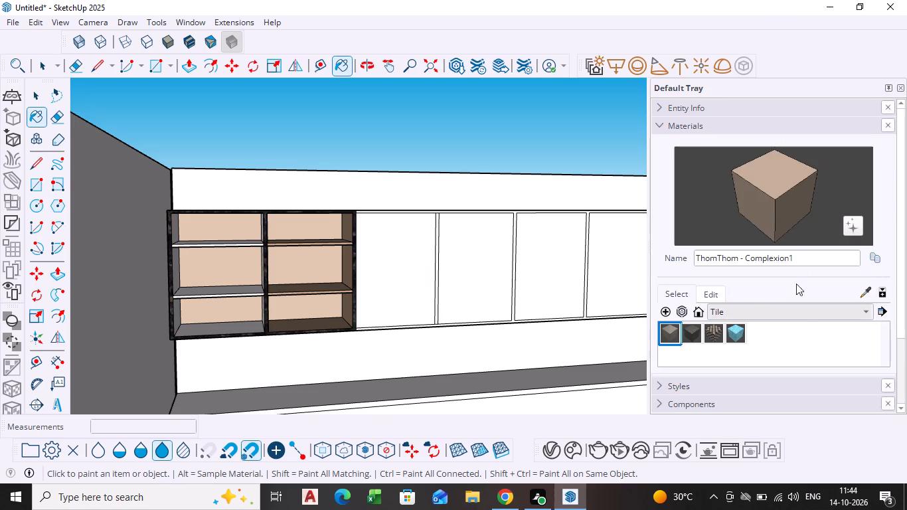
pyautogui.click(754, 313)
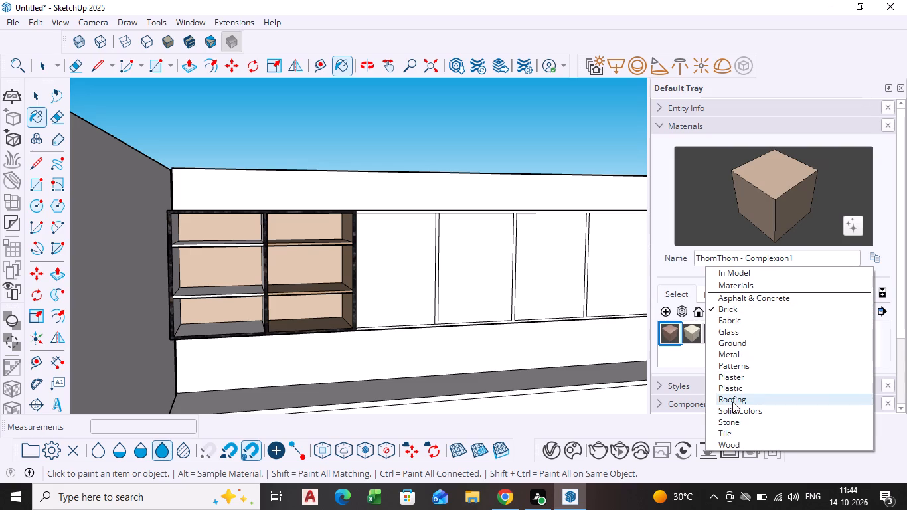
pyautogui.click(734, 377)
pyautogui.scroll(-1, 752, 325)
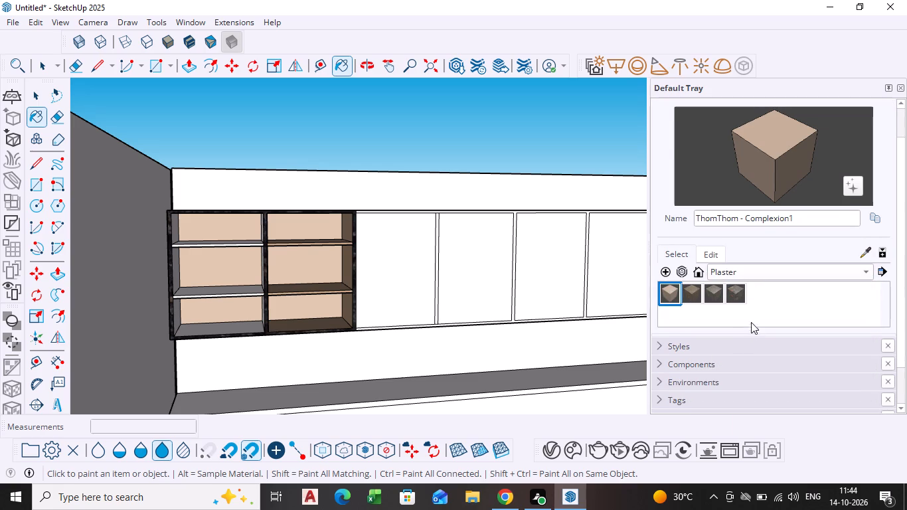
# Paint the upper back panel of the leftmost shelved compartment with Marble_01_1K from the Stone collection.
pyautogui.click(726, 269)
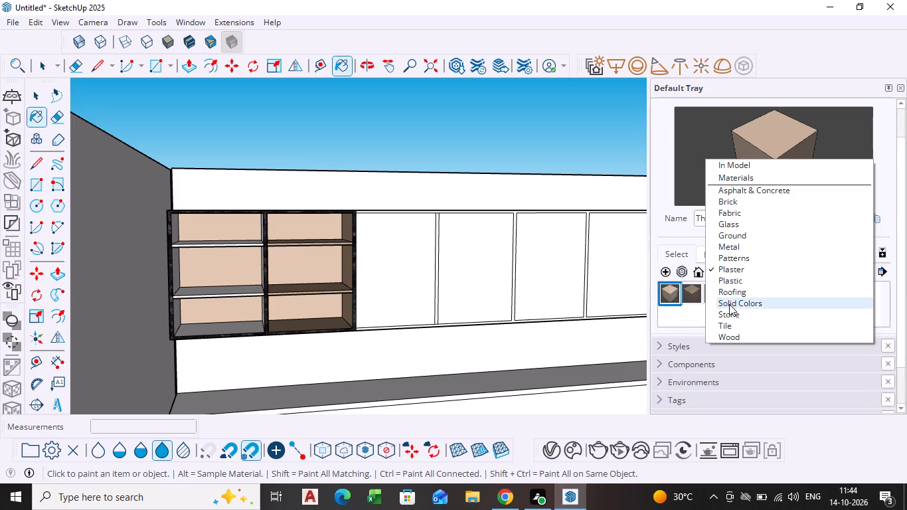
pyautogui.click(728, 314)
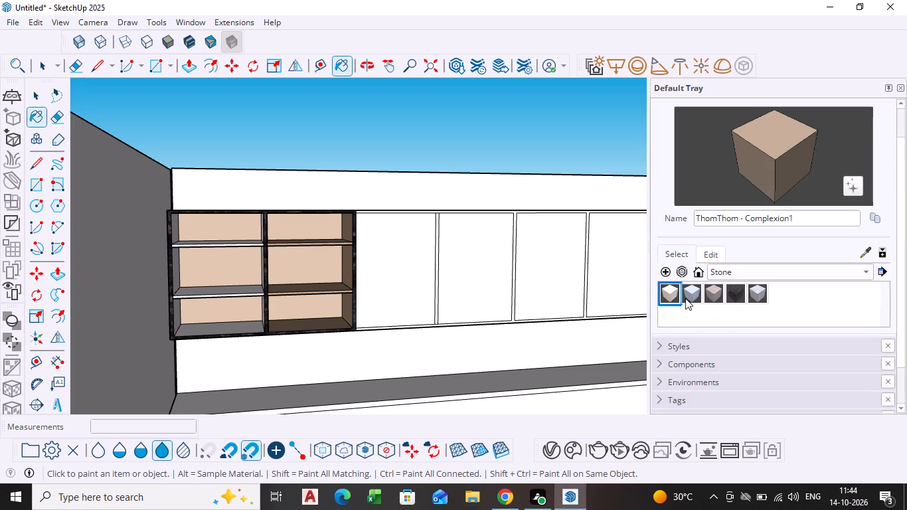
pyautogui.click(677, 293)
pyautogui.scroll(4, 278, 233)
pyautogui.click(224, 226)
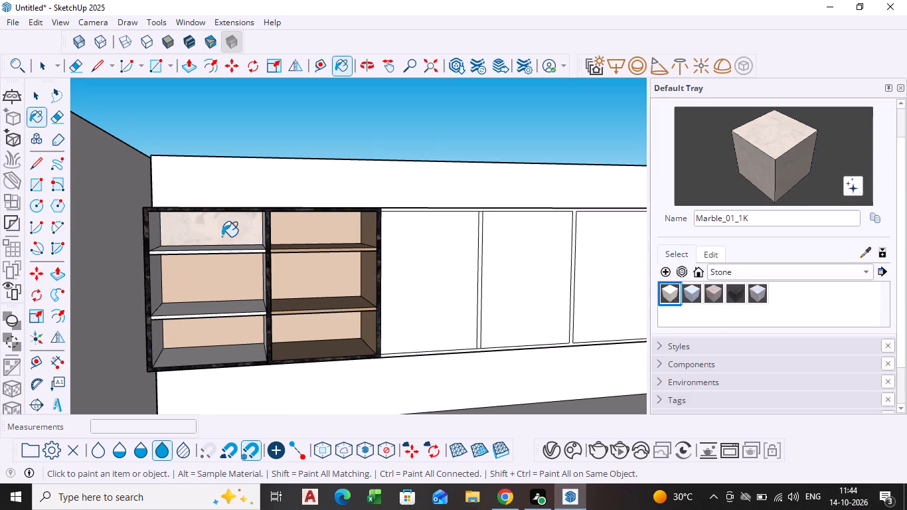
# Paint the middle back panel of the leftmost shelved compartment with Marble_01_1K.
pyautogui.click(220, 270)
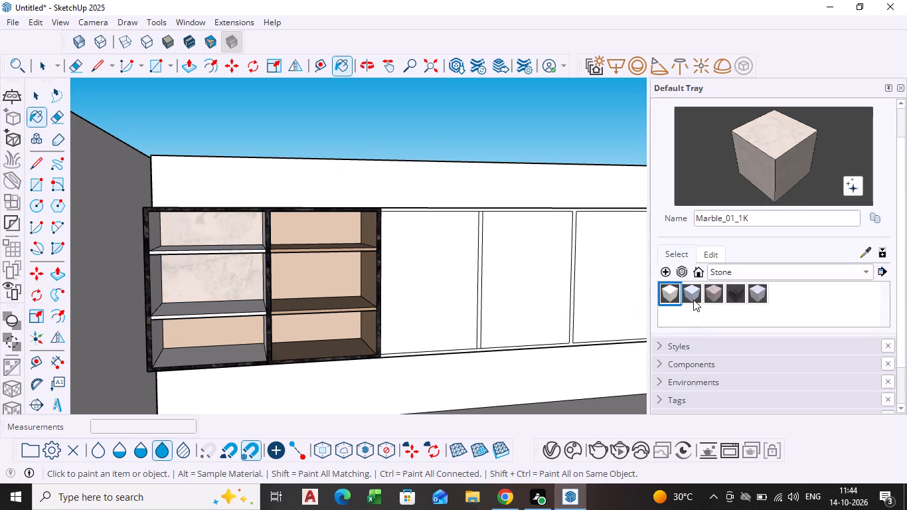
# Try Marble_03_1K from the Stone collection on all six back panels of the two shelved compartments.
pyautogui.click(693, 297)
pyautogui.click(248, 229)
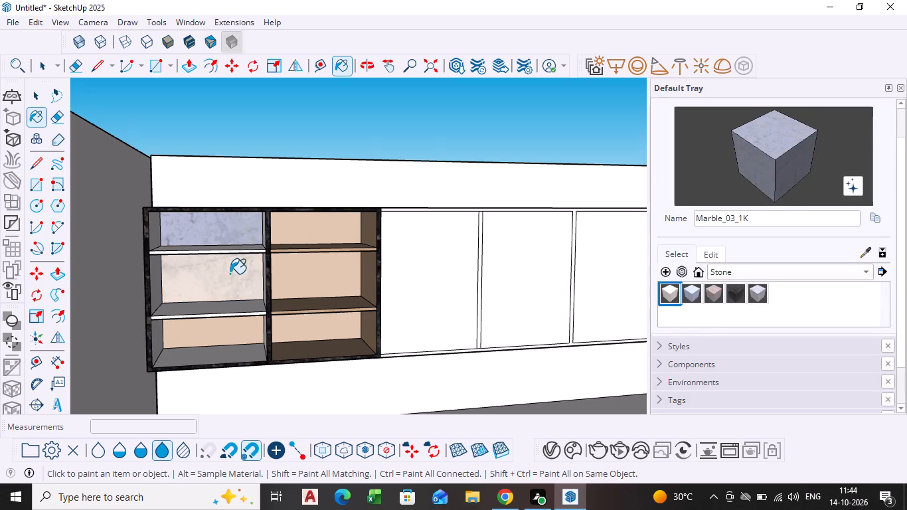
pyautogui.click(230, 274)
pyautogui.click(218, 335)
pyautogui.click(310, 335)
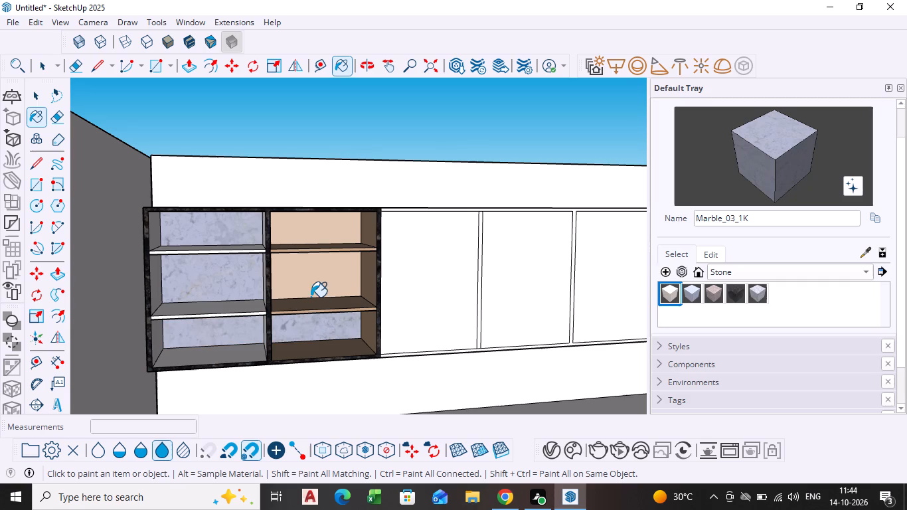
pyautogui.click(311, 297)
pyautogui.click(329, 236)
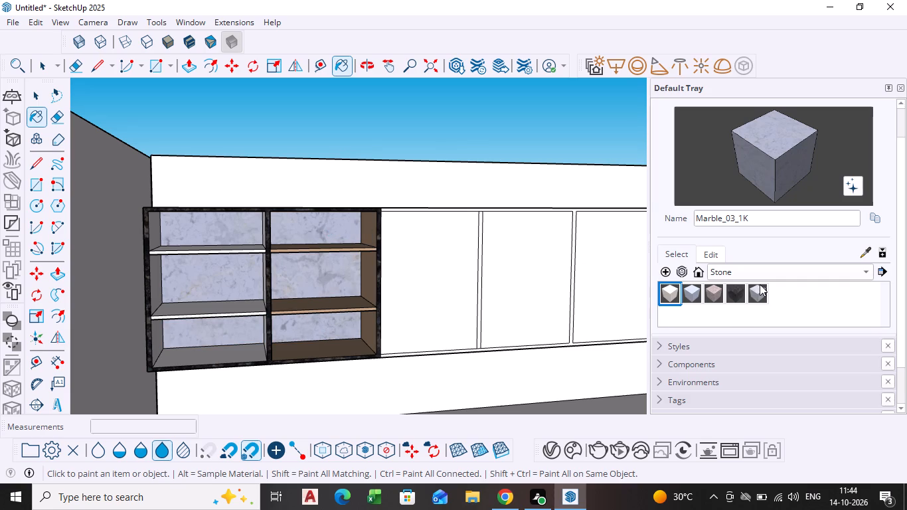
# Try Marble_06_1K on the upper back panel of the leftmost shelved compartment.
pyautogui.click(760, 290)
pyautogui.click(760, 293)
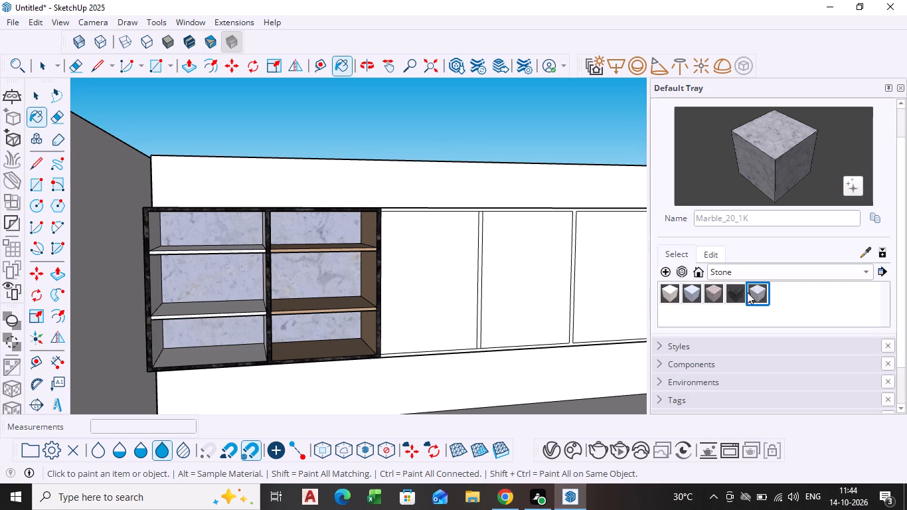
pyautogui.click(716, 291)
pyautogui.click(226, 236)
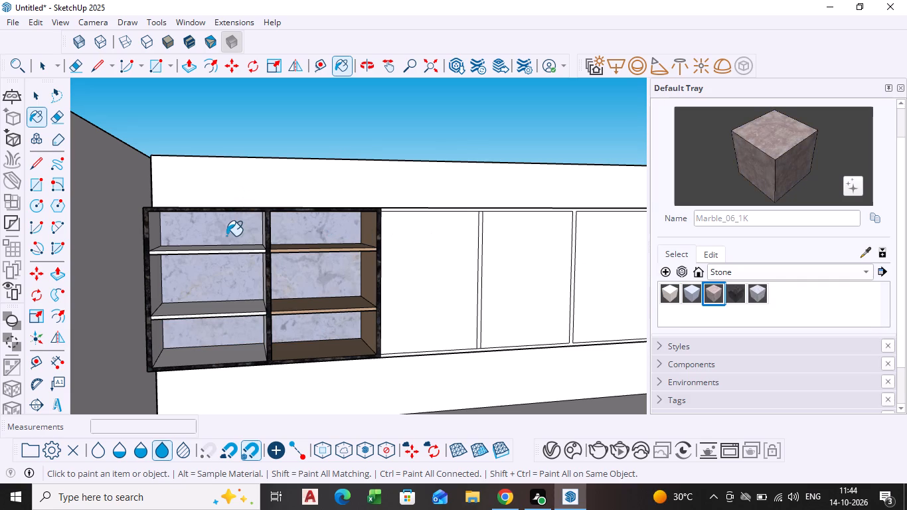
# Paint all six back panels of the two shelved compartments with Marble_01_1K.
pyautogui.click(669, 295)
pyautogui.scroll(4, 695, 300)
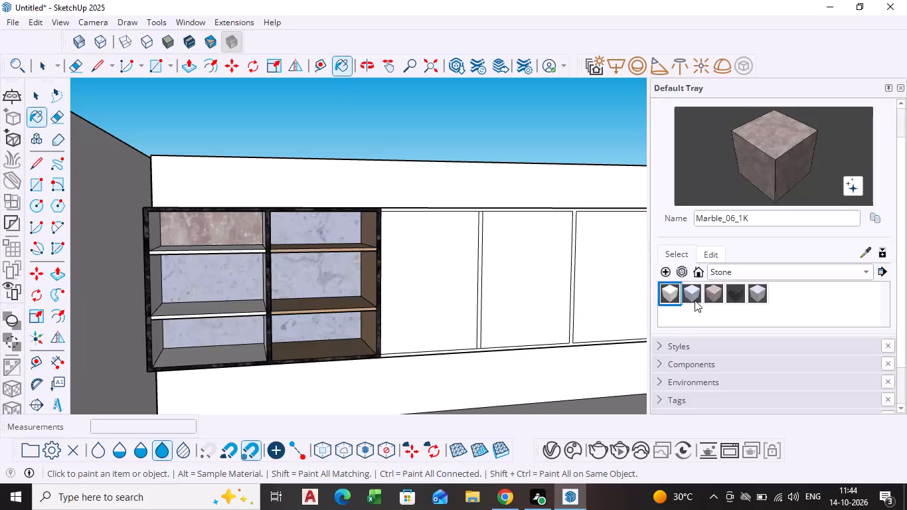
pyautogui.click(229, 295)
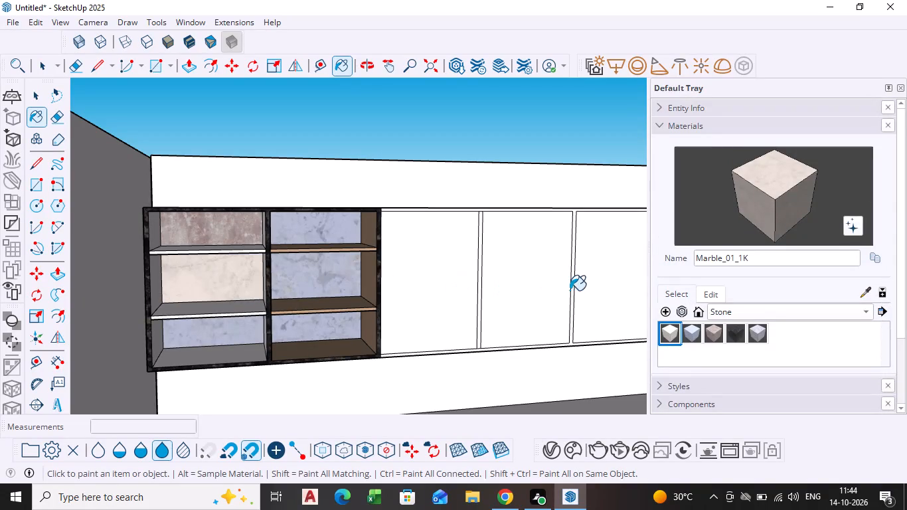
pyautogui.click(239, 234)
pyautogui.moveTo(234, 282); pyautogui.dragTo(222, 251, button='middle')
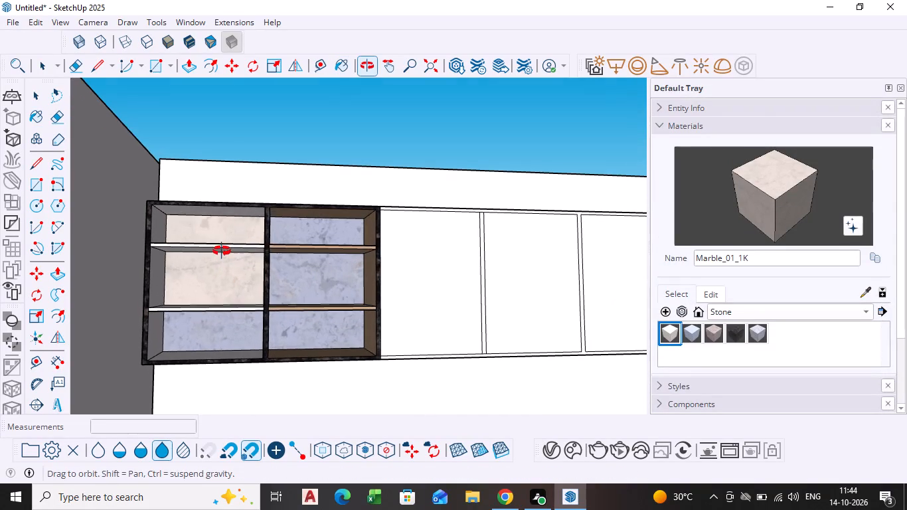
pyautogui.moveTo(222, 251); pyautogui.dragTo(223, 251, button='middle')
pyautogui.click(222, 328)
pyautogui.click(328, 286)
pyautogui.click(320, 331)
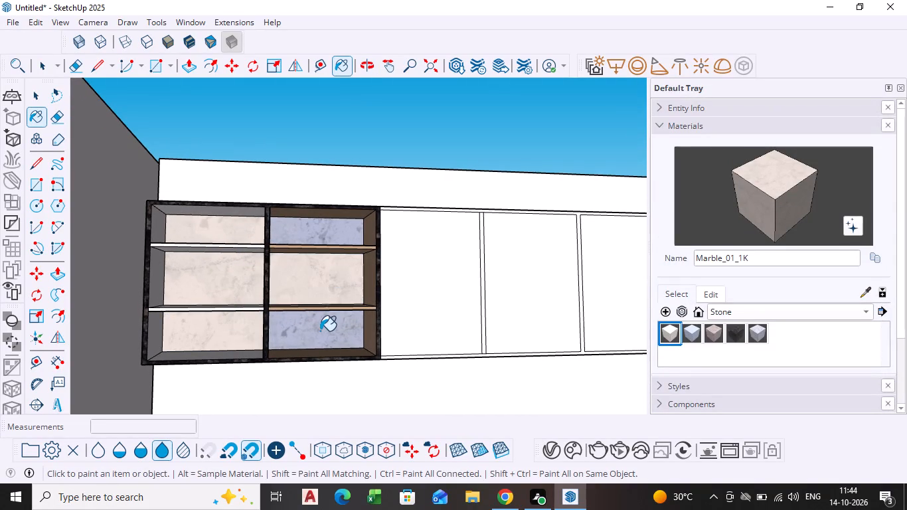
pyautogui.click(309, 228)
# Paint the top faces of the upper shelves in both compartments with Marble_01_1K.
pyautogui.moveTo(307, 249); pyautogui.dragTo(305, 287, button='middle')
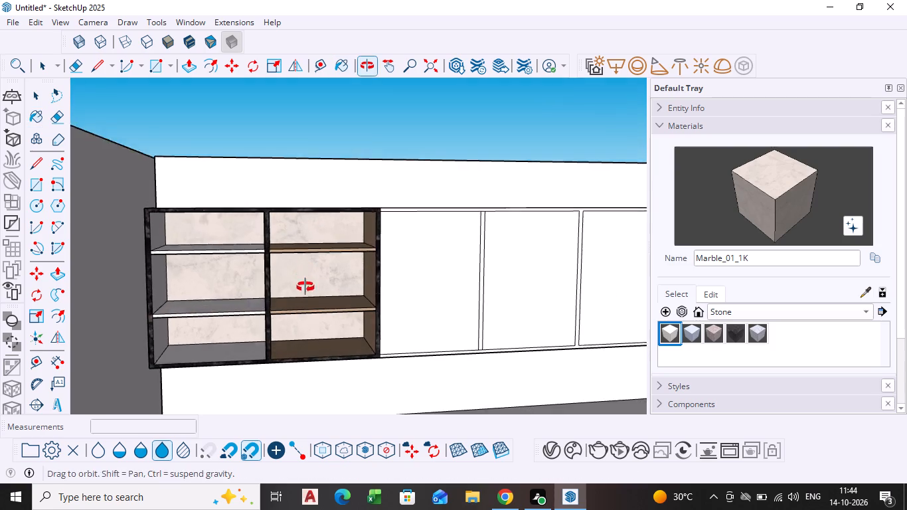
pyautogui.moveTo(305, 287); pyautogui.dragTo(304, 297, button='middle')
pyautogui.scroll(3, 303, 274)
pyautogui.moveTo(303, 246); pyautogui.dragTo(297, 277, button='middle')
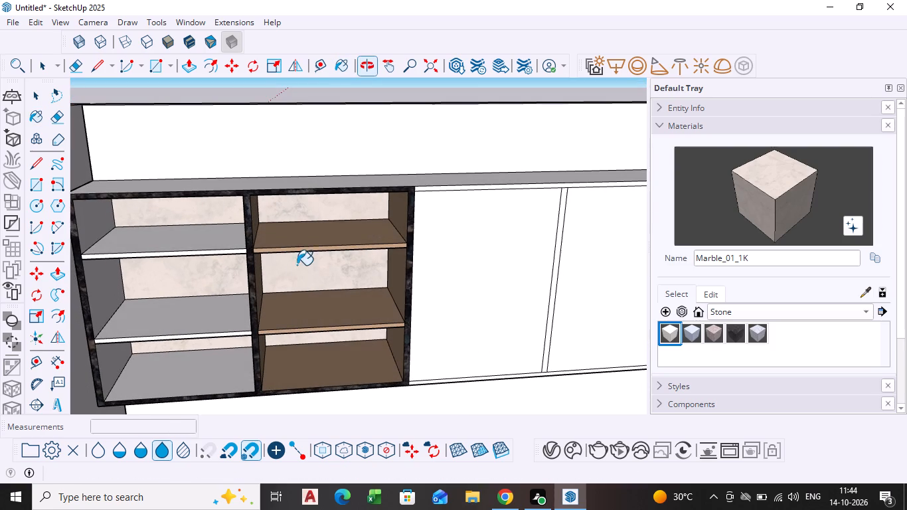
pyautogui.click(302, 238)
pyautogui.click(192, 240)
# Apply Marble_01_1K to the right compartment's upper shelf front edge and middle shelf top face.
pyautogui.moveTo(296, 284); pyautogui.dragTo(291, 276, button='middle')
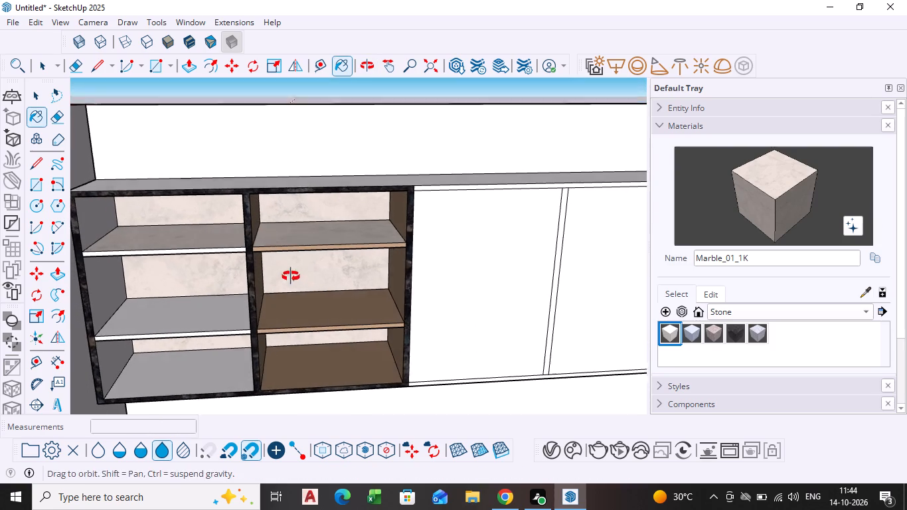
pyautogui.moveTo(291, 276); pyautogui.dragTo(299, 256, button='middle')
pyautogui.scroll(5, 311, 248)
pyautogui.click(314, 240)
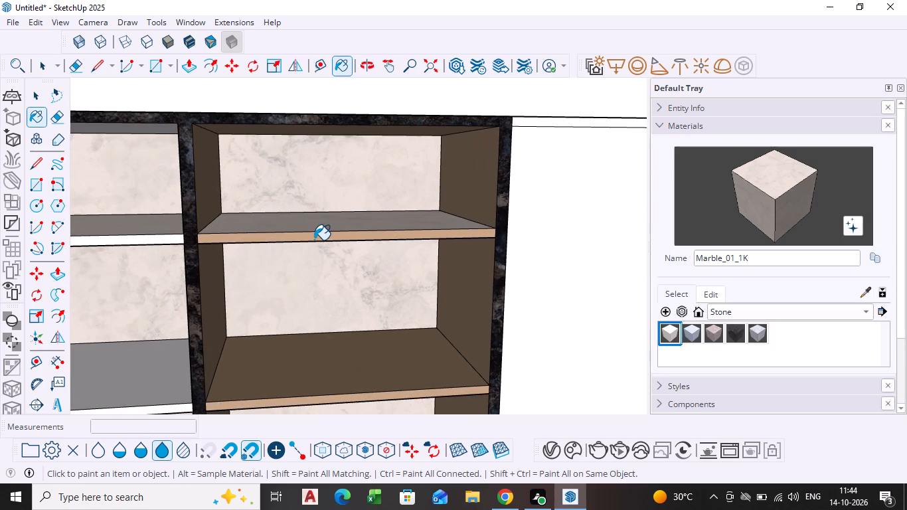
pyautogui.scroll(-3, 313, 268)
pyautogui.moveTo(313, 268); pyautogui.dragTo(307, 243, button='middle')
pyautogui.click(321, 276)
pyautogui.scroll(-1, 324, 308)
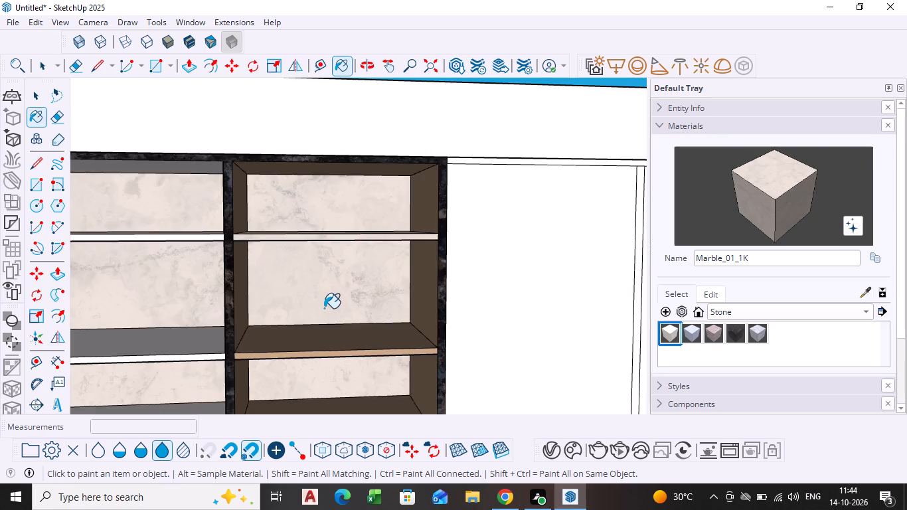
pyautogui.scroll(-2, 324, 308)
pyautogui.click(323, 324)
# Paint the right compartment's ceiling and the upper and middle sections of its right side wall with Marble_01_1K.
pyautogui.moveTo(326, 339); pyautogui.dragTo(367, 305, button='middle')
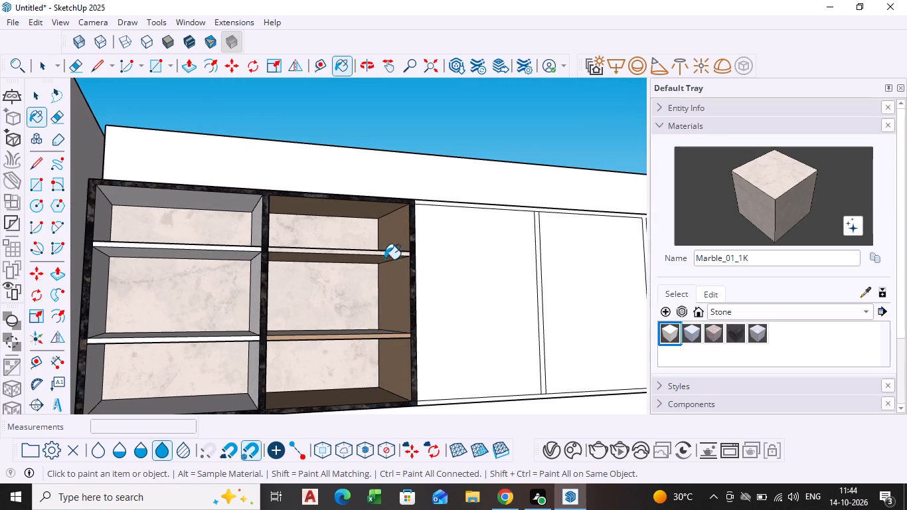
pyautogui.click(392, 236)
pyautogui.click(357, 212)
pyautogui.click(398, 309)
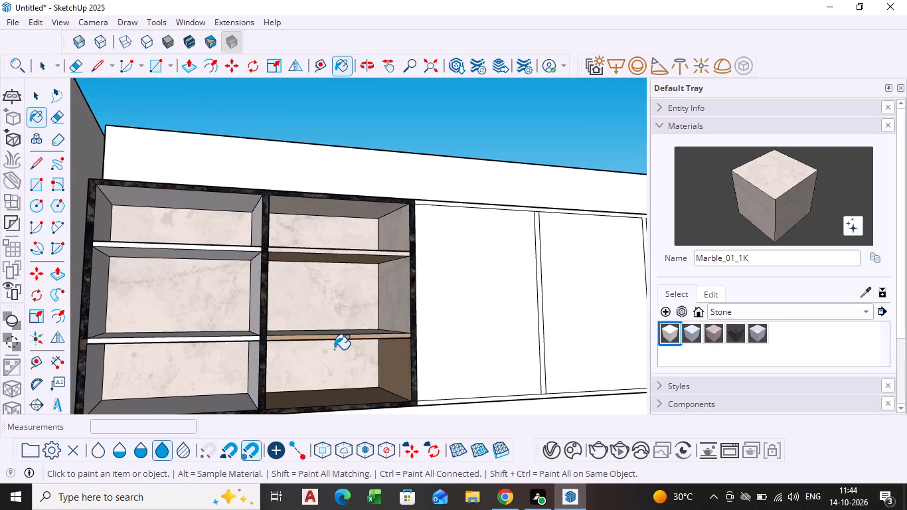
# Paint the front edge of the right compartment's middle shelf with Marble_01_1K.
pyautogui.scroll(4, 331, 350)
pyautogui.click(334, 334)
pyautogui.click(338, 332)
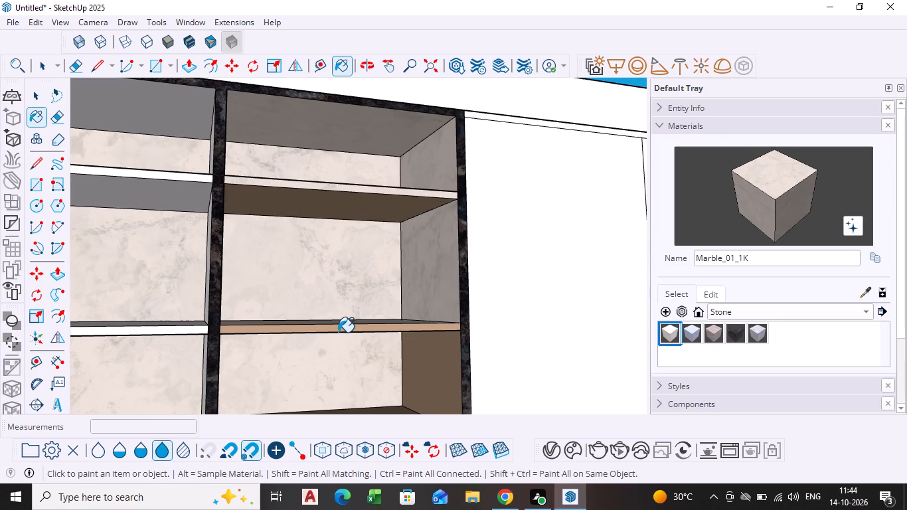
pyautogui.scroll(5, 338, 332)
pyautogui.click(338, 332)
pyautogui.scroll(6, 338, 332)
pyautogui.click(343, 320)
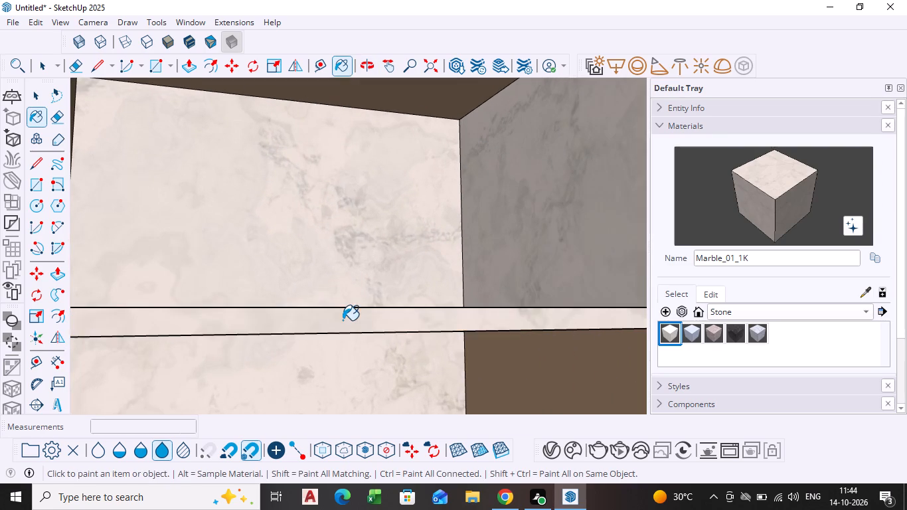
# Paint the right compartment's upper shelf underside, lower right side wall and floor with Marble_01_1K.
pyautogui.scroll(-5, 343, 320)
pyautogui.click(396, 153)
pyautogui.scroll(-6, 400, 156)
pyautogui.click(465, 296)
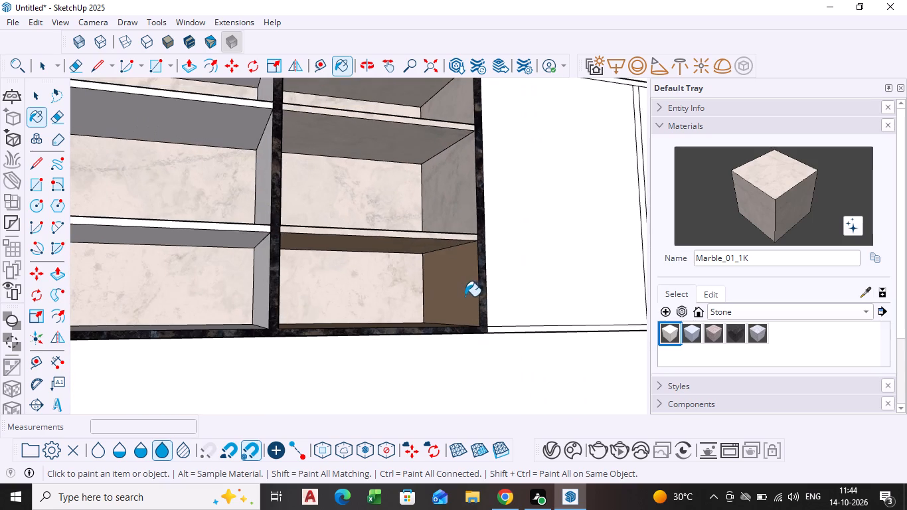
pyautogui.moveTo(420, 296); pyautogui.dragTo(402, 348, button='middle')
pyautogui.scroll(-1, 406, 327)
pyautogui.click(362, 323)
# Paint the front edges of the left compartment's middle and upper shelves with Marble_01_1K.
pyautogui.moveTo(353, 323); pyautogui.dragTo(341, 299, button='middle')
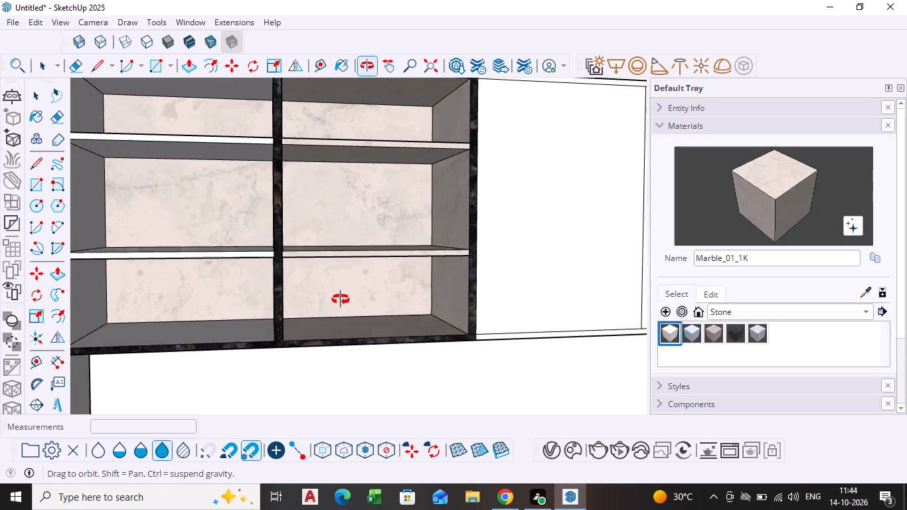
pyautogui.moveTo(341, 299); pyautogui.dragTo(341, 299, button='middle')
pyautogui.click(234, 258)
pyautogui.scroll(-3, 225, 248)
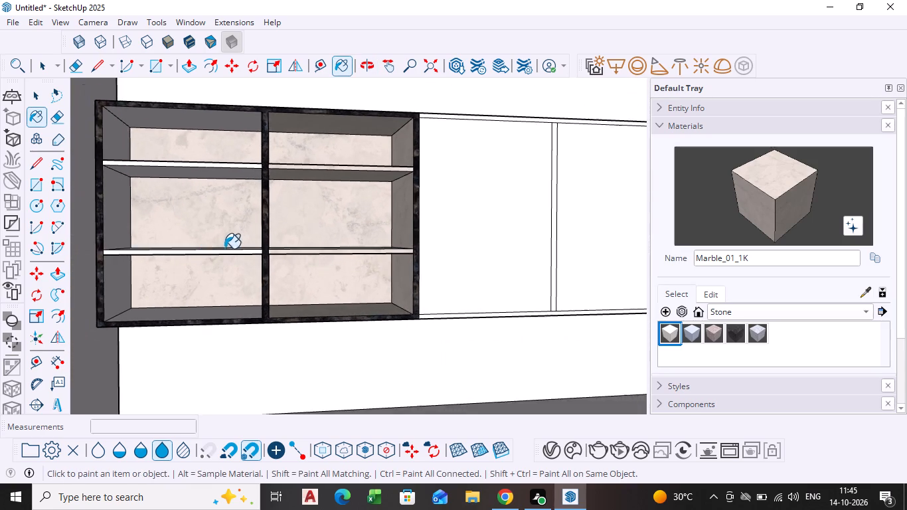
pyautogui.scroll(5, 192, 248)
pyautogui.click(179, 260)
pyautogui.scroll(6, 179, 260)
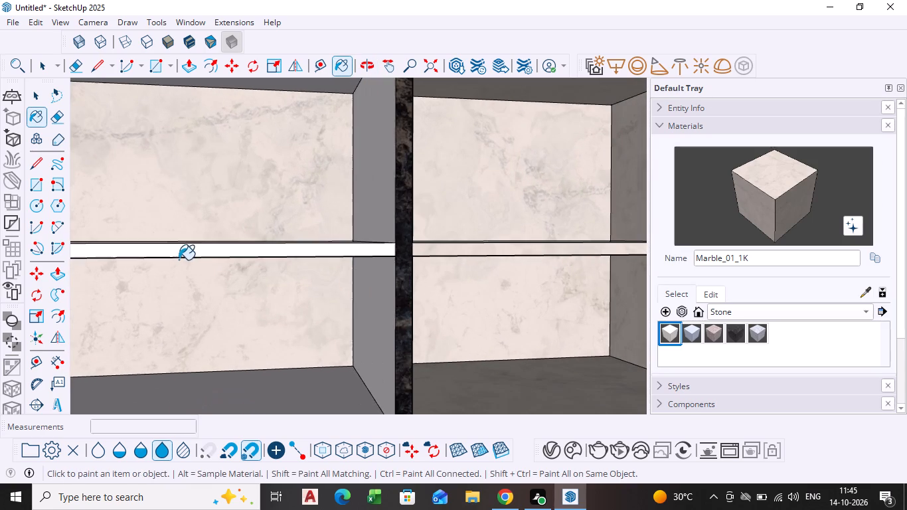
pyautogui.click(182, 251)
pyautogui.scroll(-6, 187, 227)
pyautogui.moveTo(164, 122); pyautogui.dragTo(161, 147, button='middle')
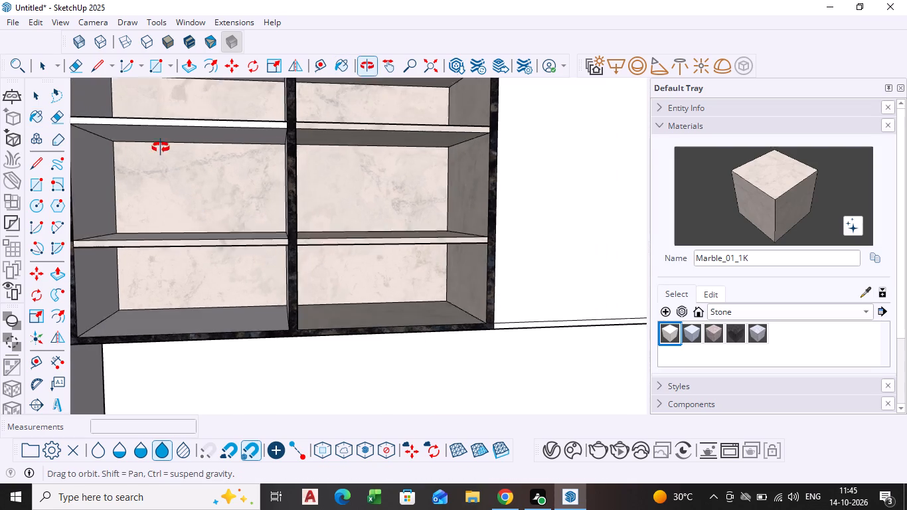
pyautogui.moveTo(161, 147); pyautogui.dragTo(161, 169, button='middle')
pyautogui.scroll(2, 160, 136)
pyautogui.click(160, 136)
pyautogui.scroll(-4, 199, 169)
# Paint all three sections of the right compartment's left side wall with Marble_01_1K.
pyautogui.scroll(-3, 319, 201)
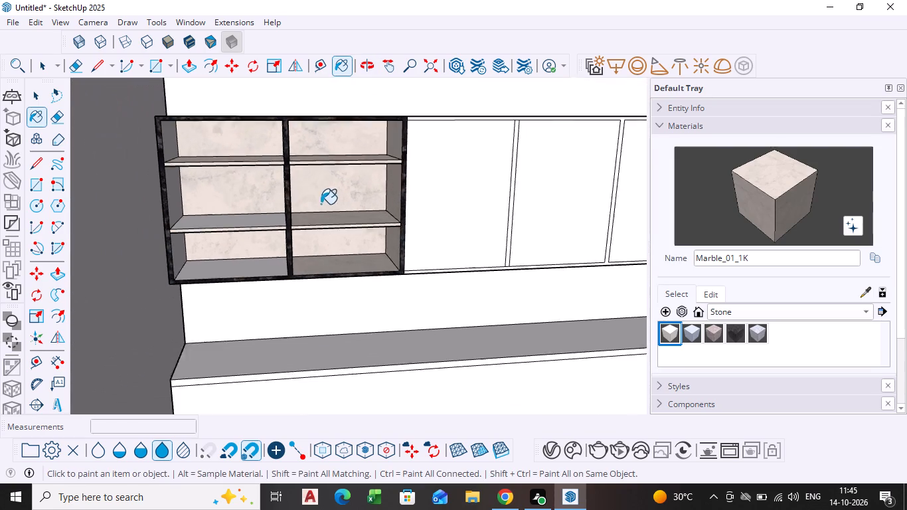
pyautogui.scroll(-1, 321, 204)
pyautogui.scroll(-1, 405, 234)
pyautogui.moveTo(405, 234); pyautogui.dragTo(367, 228, button='middle')
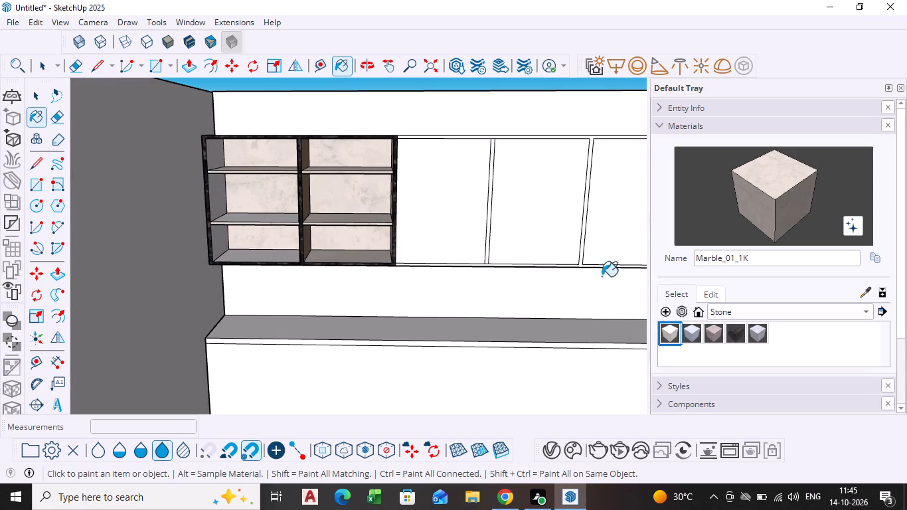
pyautogui.scroll(3, 359, 199)
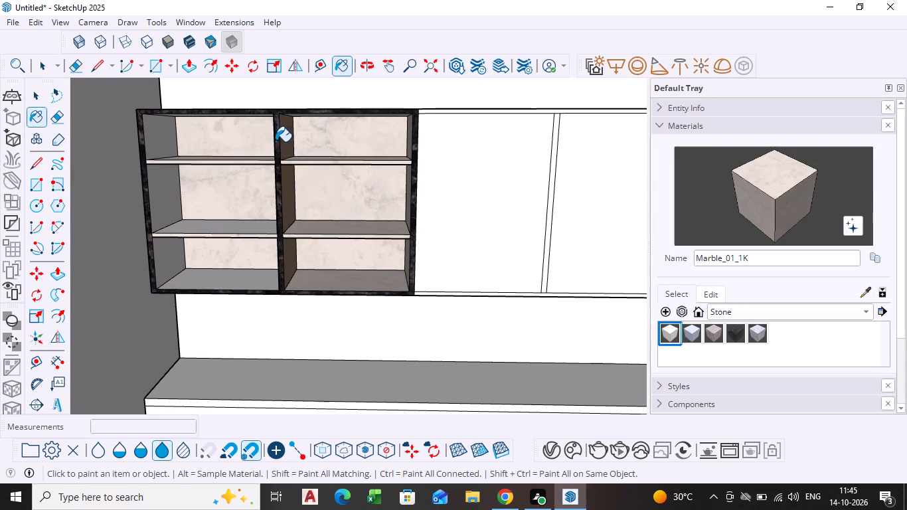
pyautogui.click(286, 140)
pyautogui.click(294, 198)
pyautogui.scroll(4, 301, 266)
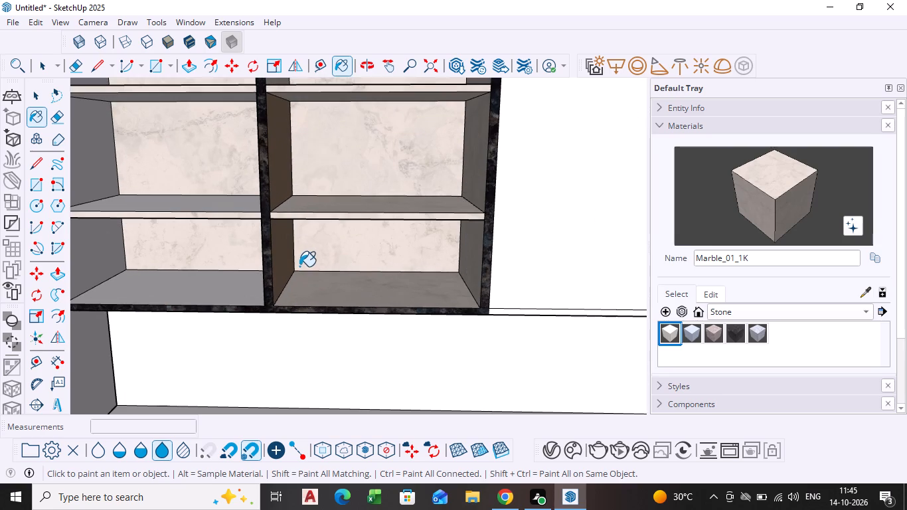
pyautogui.click(287, 265)
pyautogui.click(278, 183)
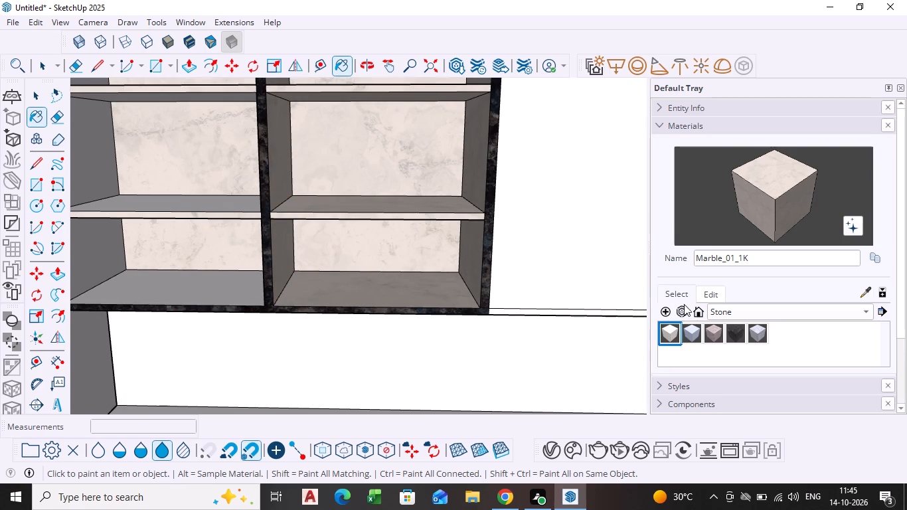
# Edit the Marble_01_1K colour in HLS, setting saturation to 43 and lightness to 86.
pyautogui.click(706, 294)
pyautogui.scroll(-1, 787, 349)
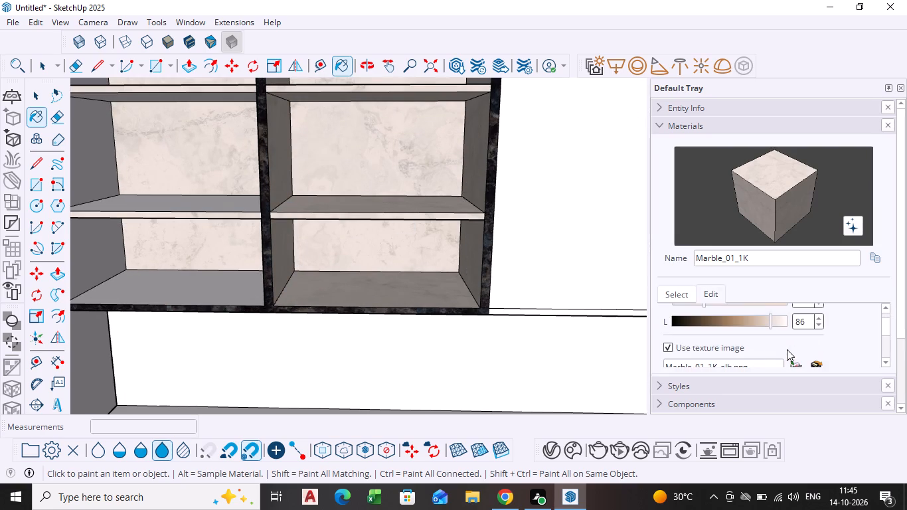
pyautogui.scroll(-1, 762, 341)
pyautogui.scroll(1, 762, 341)
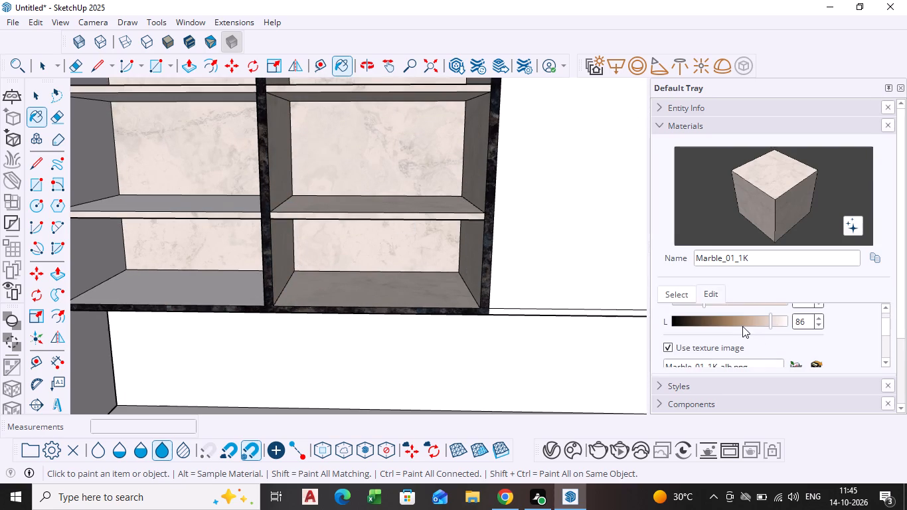
pyautogui.click(742, 326)
pyautogui.scroll(2, 742, 326)
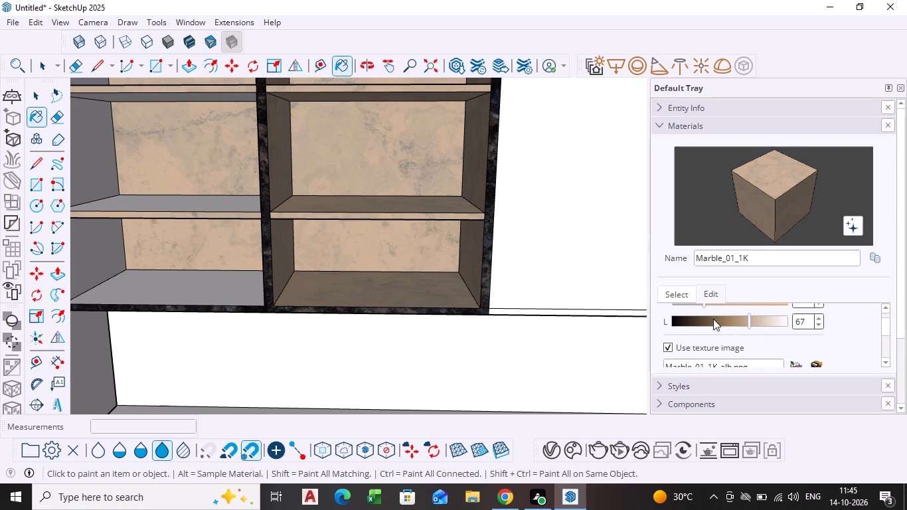
pyautogui.scroll(2, 725, 315)
pyautogui.scroll(3, 799, 328)
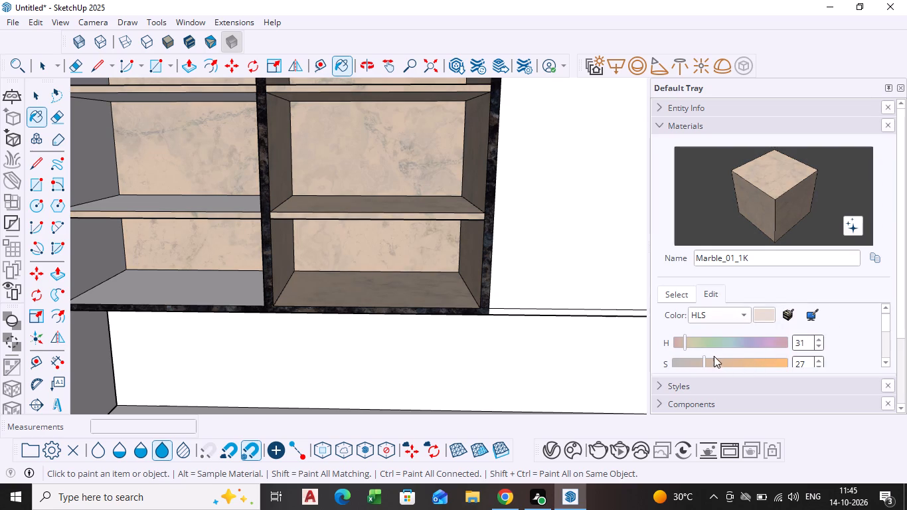
pyautogui.click(722, 361)
pyautogui.scroll(-1, 829, 332)
pyautogui.click(770, 342)
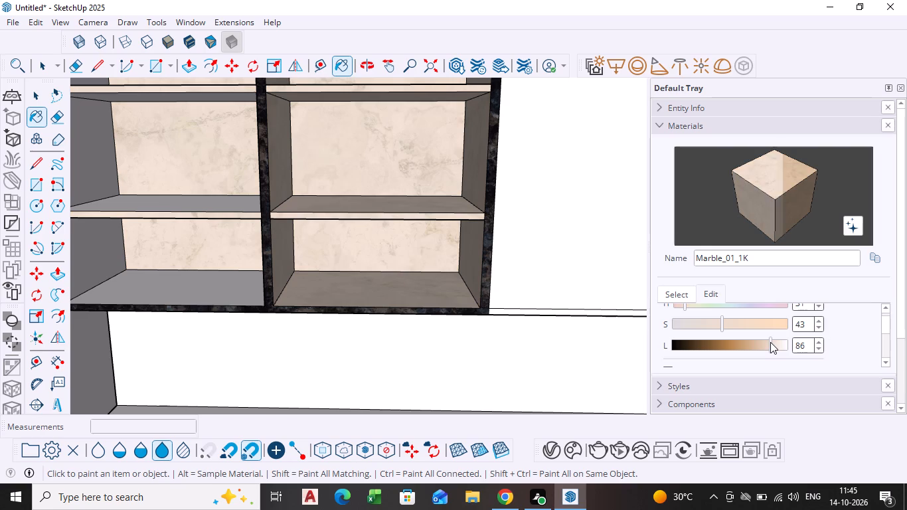
pyautogui.scroll(2, 724, 327)
pyautogui.scroll(3, 881, 342)
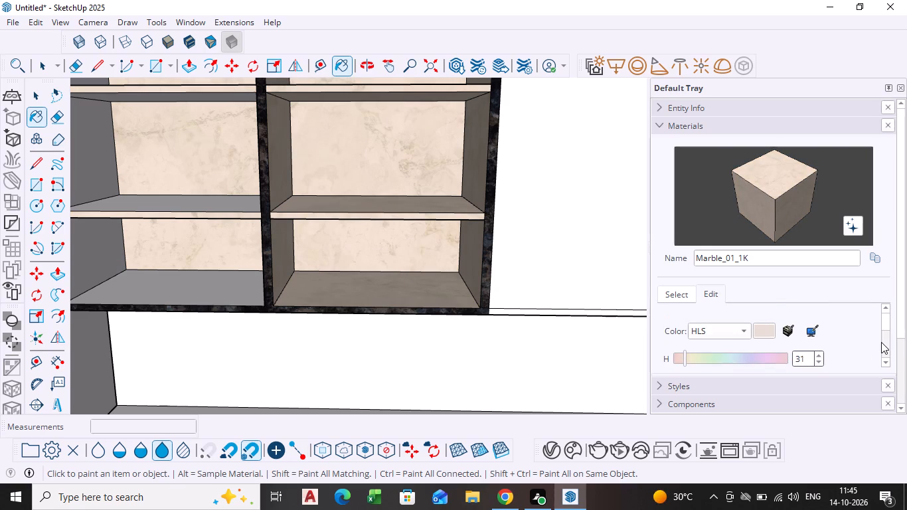
# Enable Colorize for Marble_01_1K and pick an orange tint on the Color Wheel.
pyautogui.scroll(1, 881, 342)
pyautogui.click(748, 333)
pyautogui.click(728, 318)
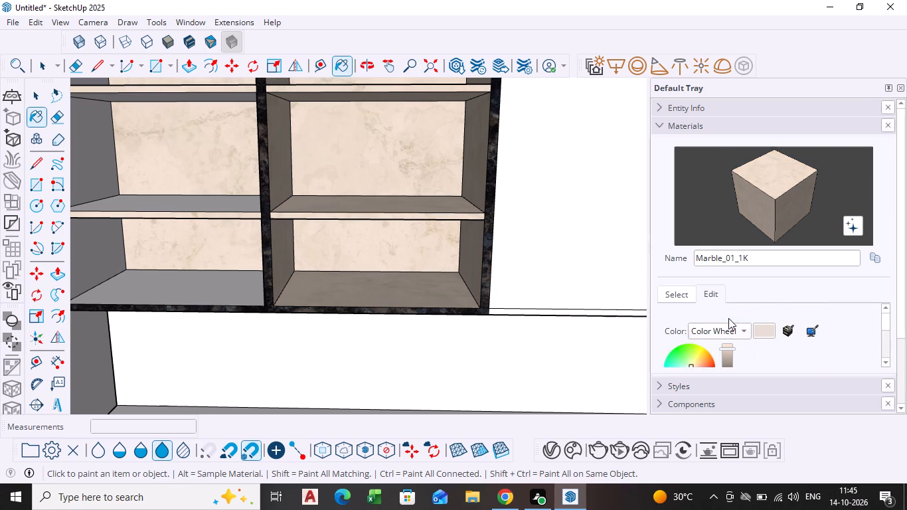
pyautogui.scroll(-3, 747, 321)
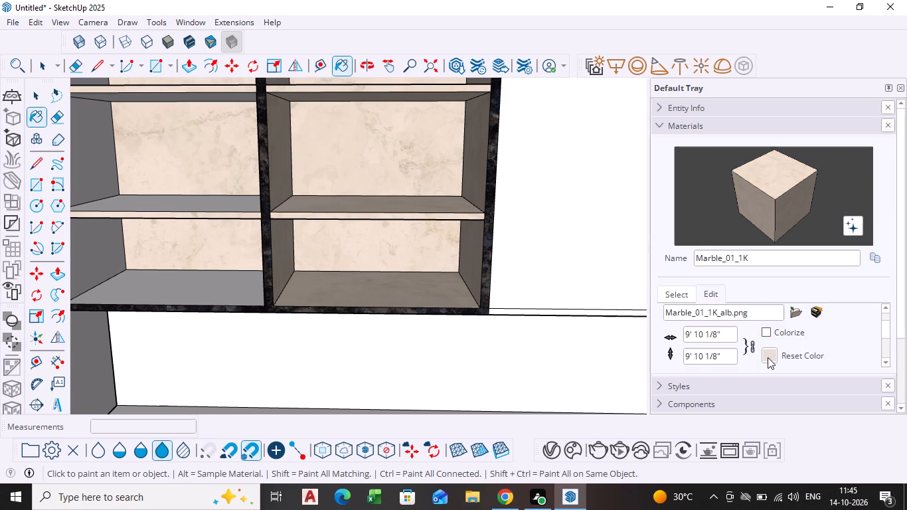
pyautogui.scroll(-3, 768, 357)
pyautogui.scroll(3, 768, 345)
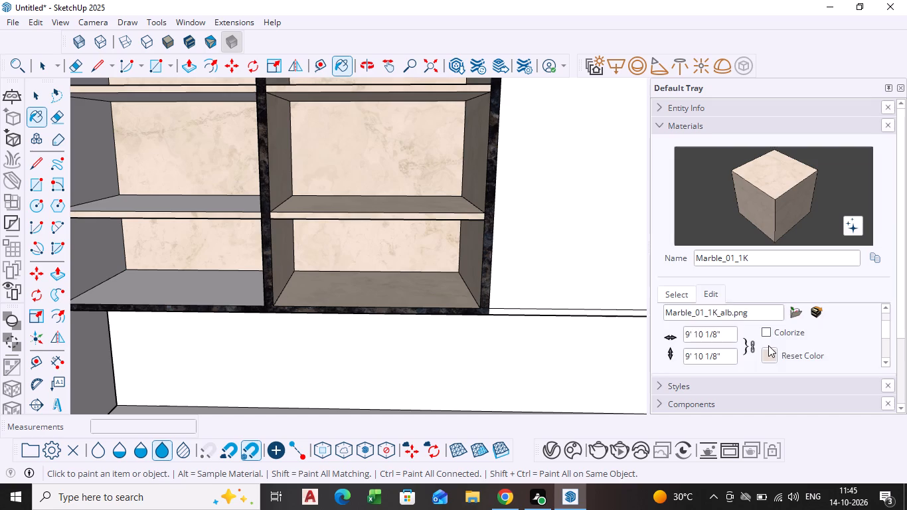
pyautogui.scroll(3, 768, 345)
pyautogui.scroll(-3, 768, 345)
pyautogui.click(765, 333)
pyautogui.scroll(7, 839, 333)
pyautogui.scroll(-1, 802, 334)
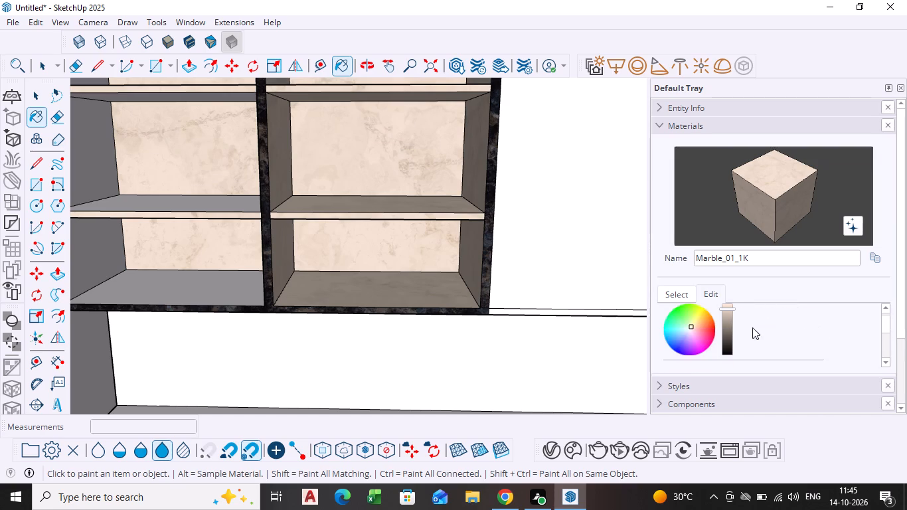
pyautogui.click(701, 323)
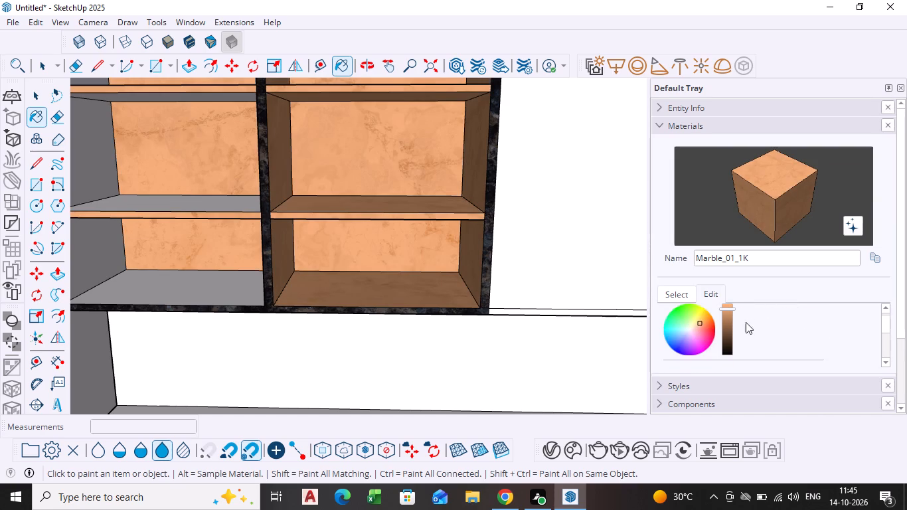
# Try Marble_01_1K opacity at 26, then set it to 41 and check the shelves.
pyautogui.scroll(3, 735, 322)
pyautogui.scroll(-3, 776, 332)
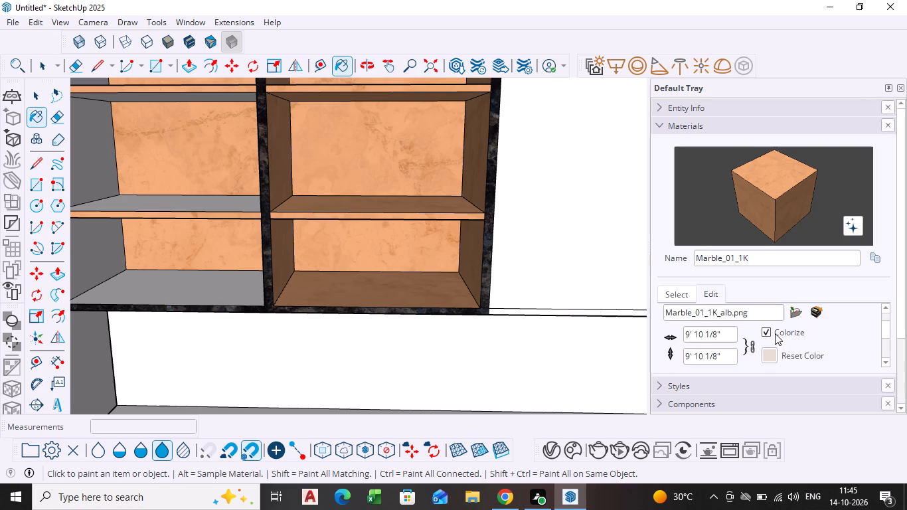
pyautogui.scroll(-2, 782, 332)
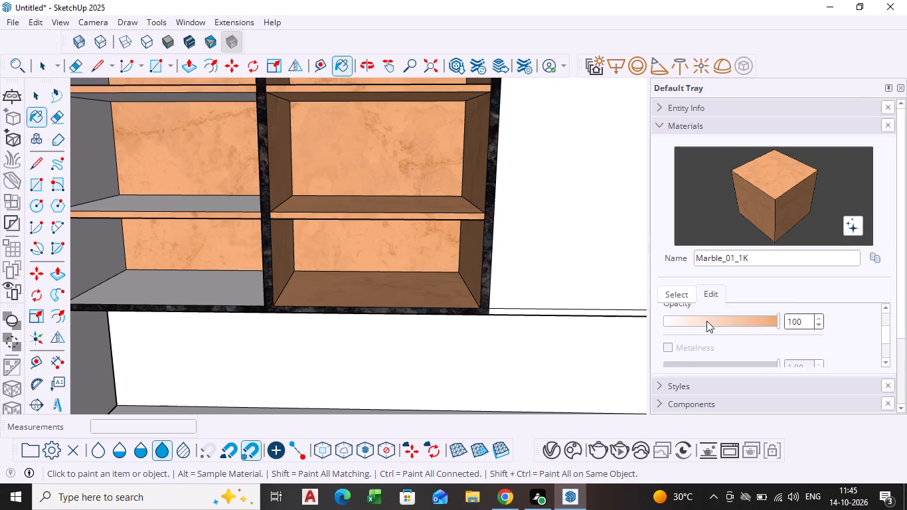
pyautogui.click(706, 321)
pyautogui.click(694, 321)
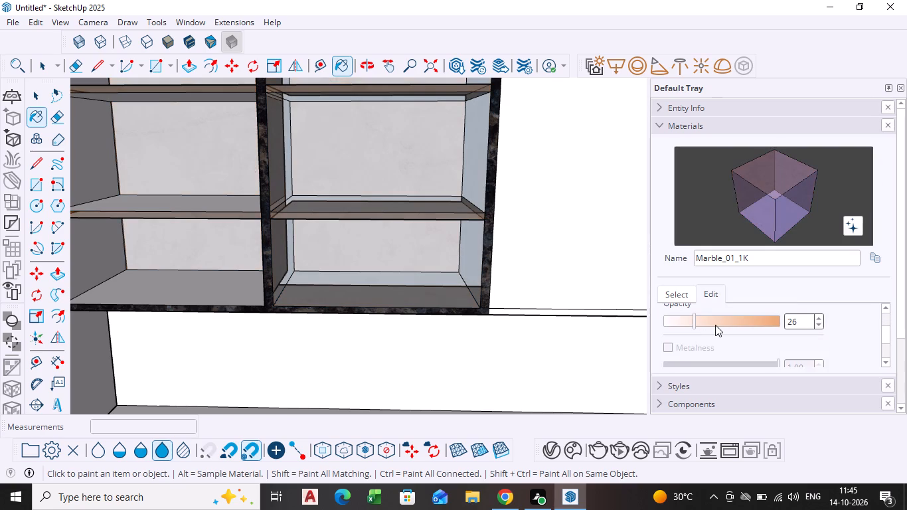
pyautogui.click(711, 321)
pyautogui.scroll(-3, 398, 248)
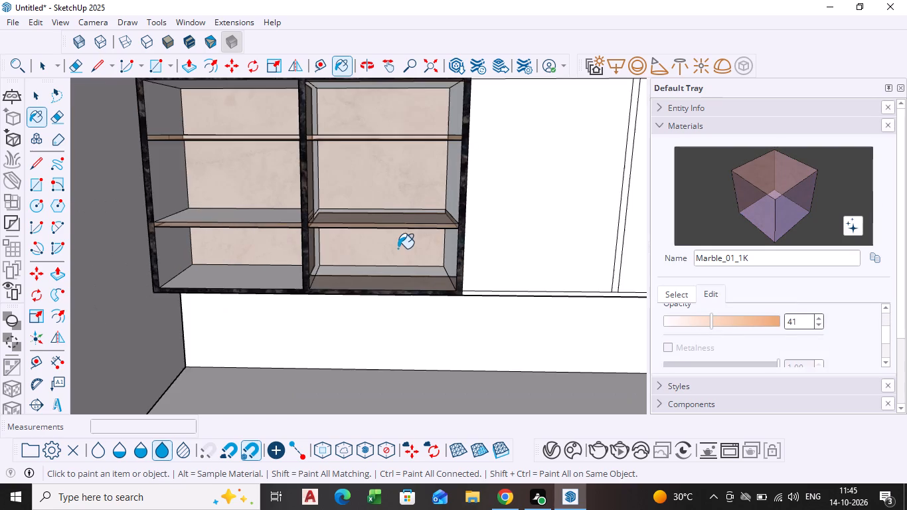
pyautogui.scroll(-3, 370, 180)
pyautogui.moveTo(315, 169); pyautogui.dragTo(357, 191, button='middle')
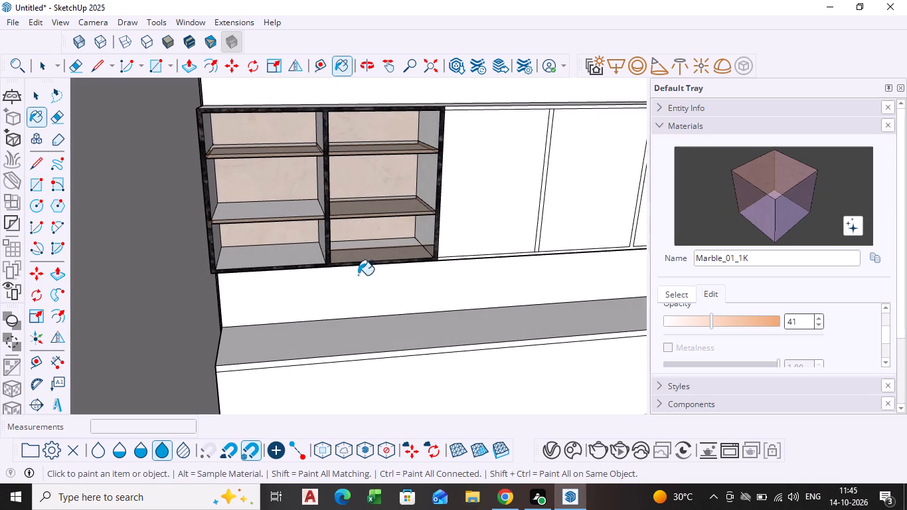
pyautogui.moveTo(355, 274); pyautogui.dragTo(351, 242, button='middle')
# Edit the Marble_01_1K colour in HLS, trying lightness 76 and 92 before settling on 54.
pyautogui.scroll(3, 854, 337)
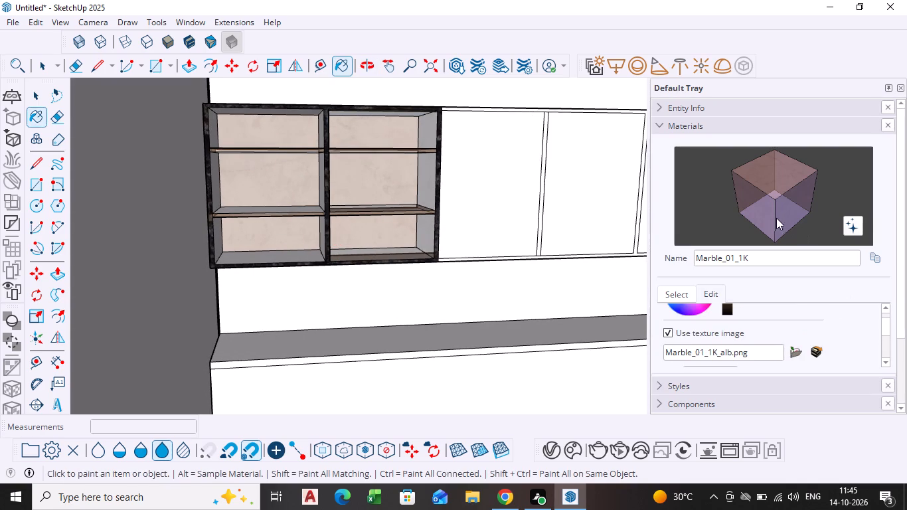
pyautogui.scroll(2, 757, 314)
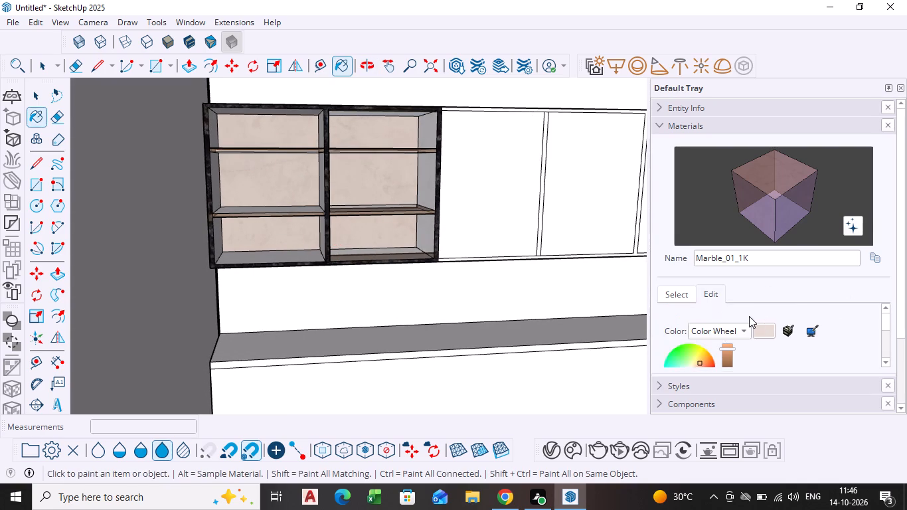
pyautogui.scroll(-2, 732, 333)
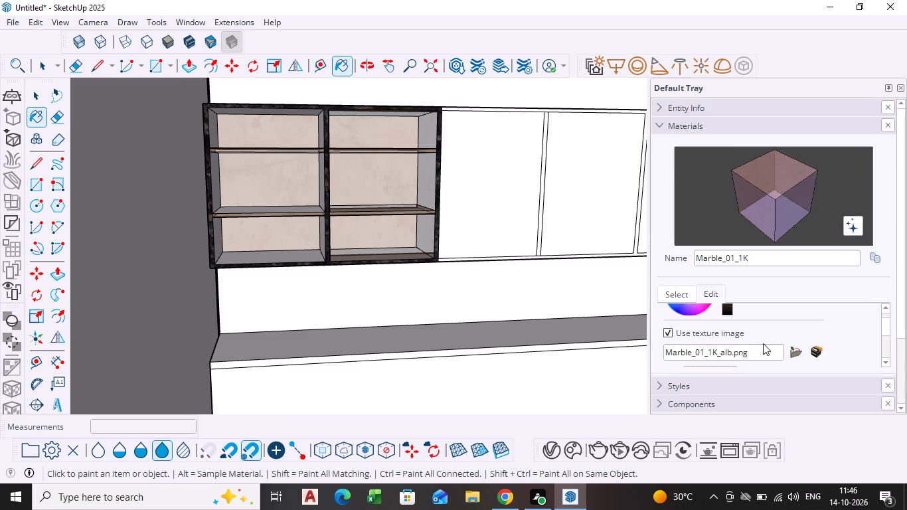
pyautogui.scroll(-1, 772, 345)
pyautogui.scroll(3, 779, 341)
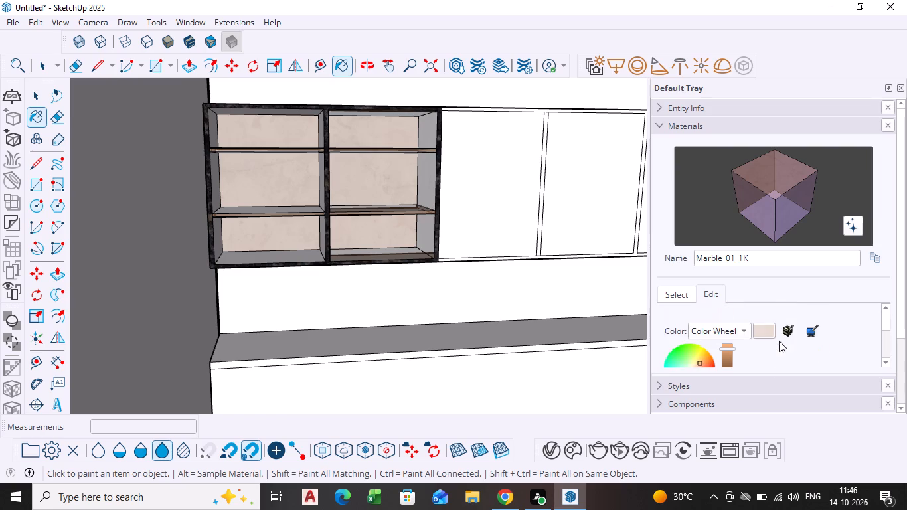
pyautogui.scroll(2, 756, 322)
pyautogui.click(746, 331)
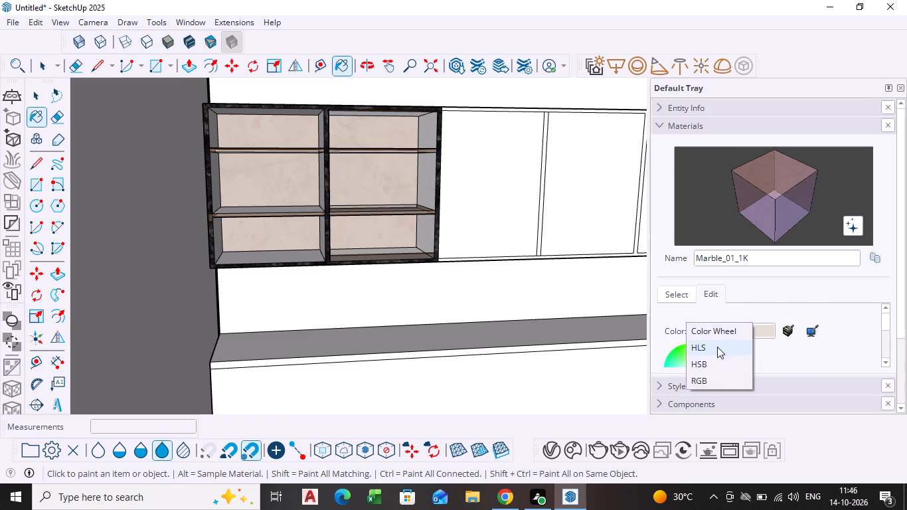
pyautogui.click(717, 347)
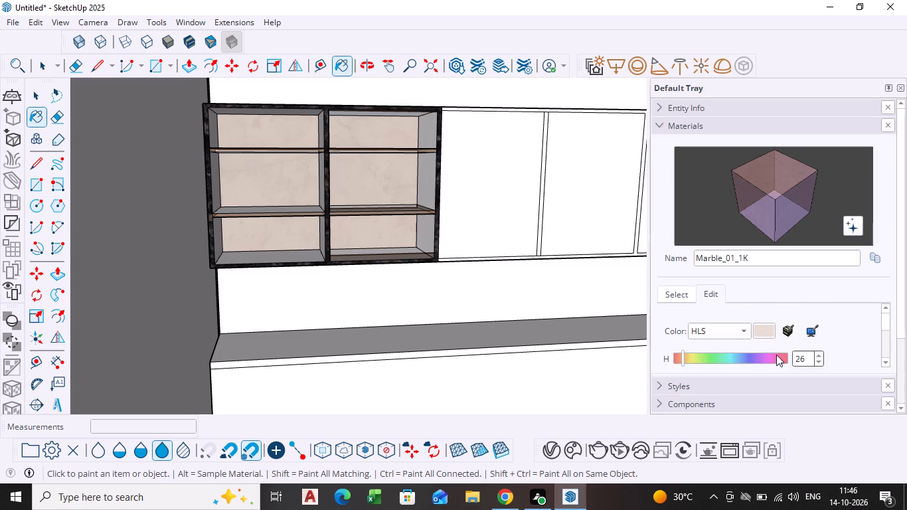
pyautogui.scroll(-2, 844, 349)
pyautogui.click(759, 323)
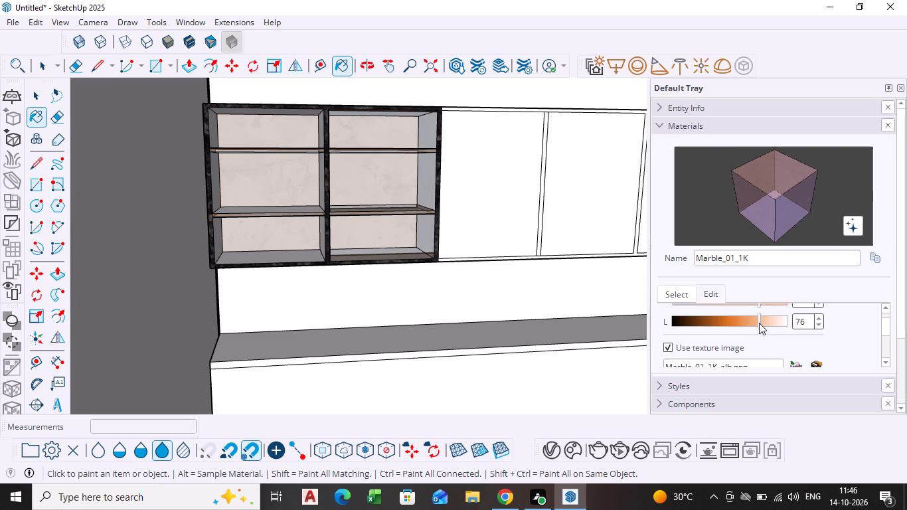
pyautogui.scroll(2, 778, 322)
pyautogui.click(778, 322)
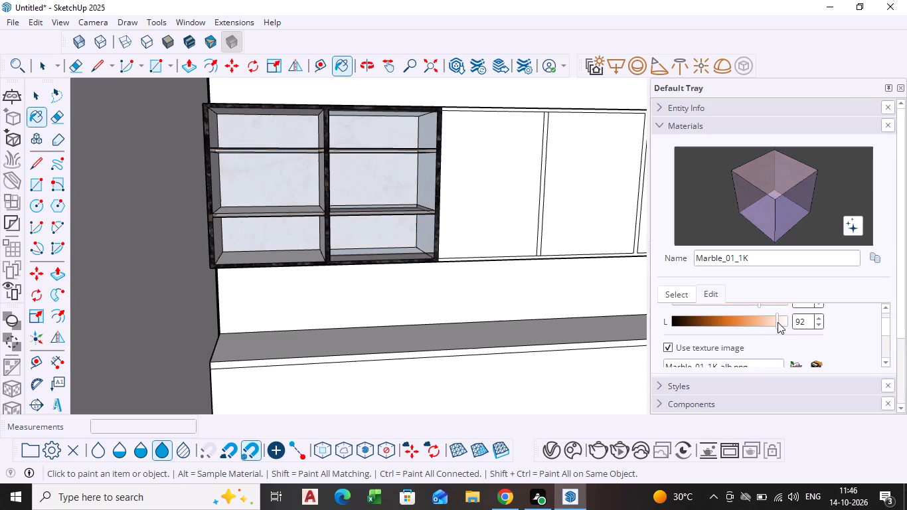
pyautogui.scroll(3, 866, 330)
pyautogui.scroll(-1, 863, 331)
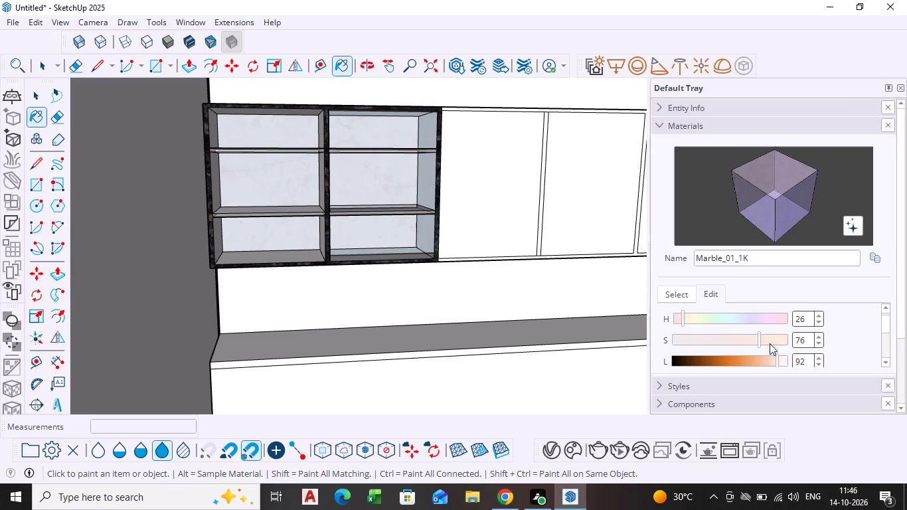
pyautogui.scroll(-3, 854, 337)
pyautogui.scroll(2, 845, 337)
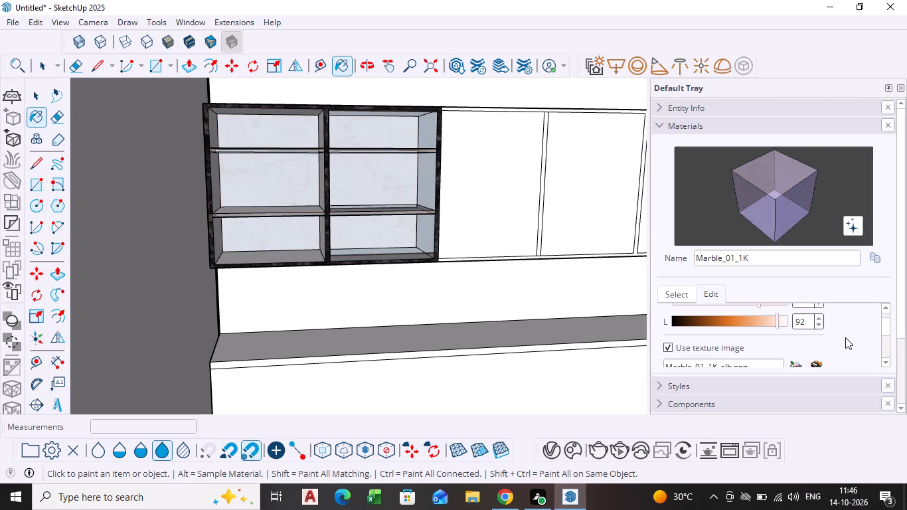
pyautogui.scroll(1, 831, 337)
pyautogui.click(734, 361)
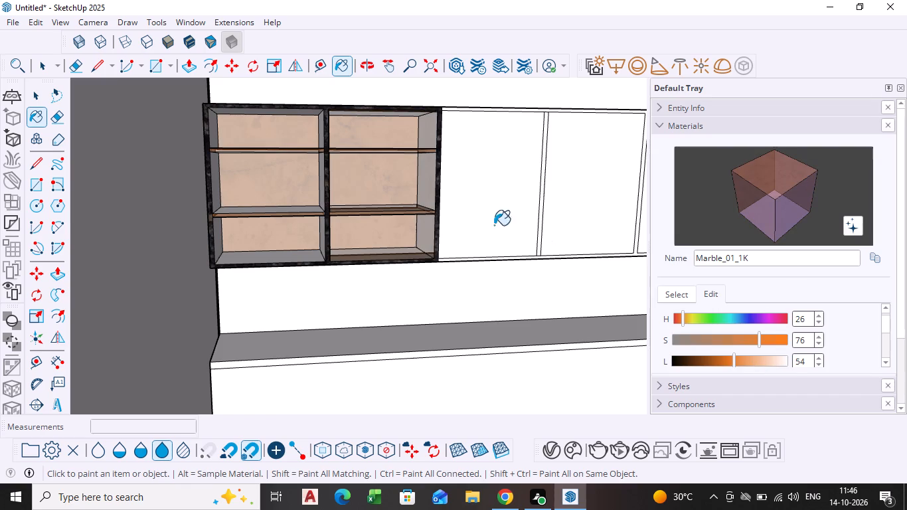
# Paint the left compartment's middle shelf top and its floor, up to the rear corner, with Marble_01_1K.
pyautogui.moveTo(403, 201); pyautogui.dragTo(347, 213, button='middle')
pyautogui.scroll(-1, 347, 213)
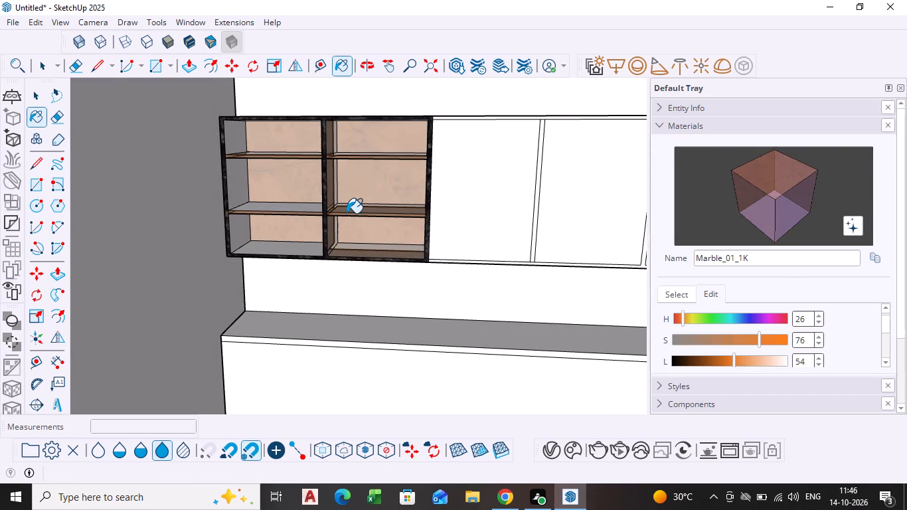
pyautogui.scroll(7, 338, 178)
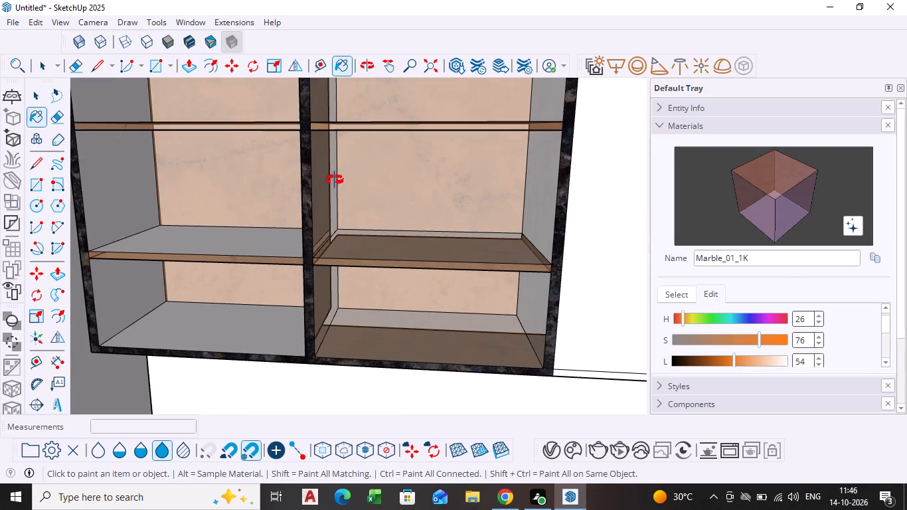
pyautogui.moveTo(335, 180); pyautogui.dragTo(313, 201, button='middle')
pyautogui.click(316, 199)
pyautogui.click(214, 236)
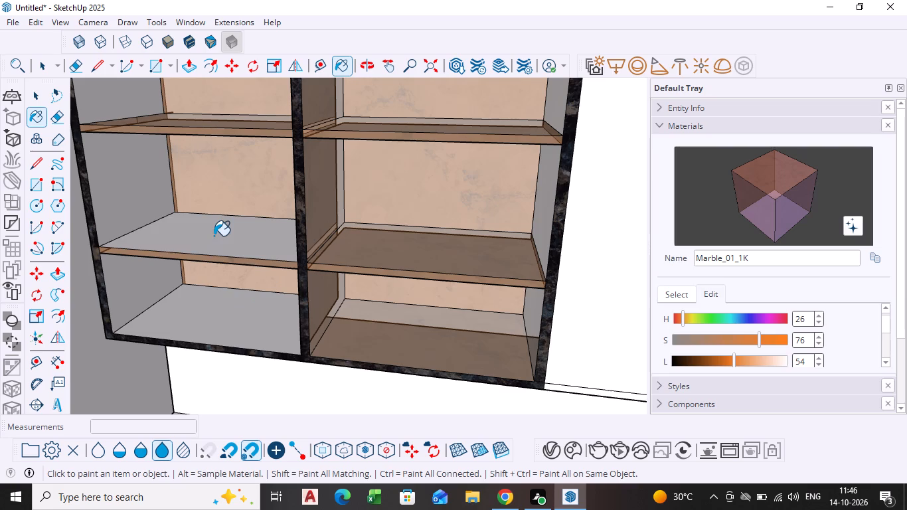
pyautogui.click(207, 303)
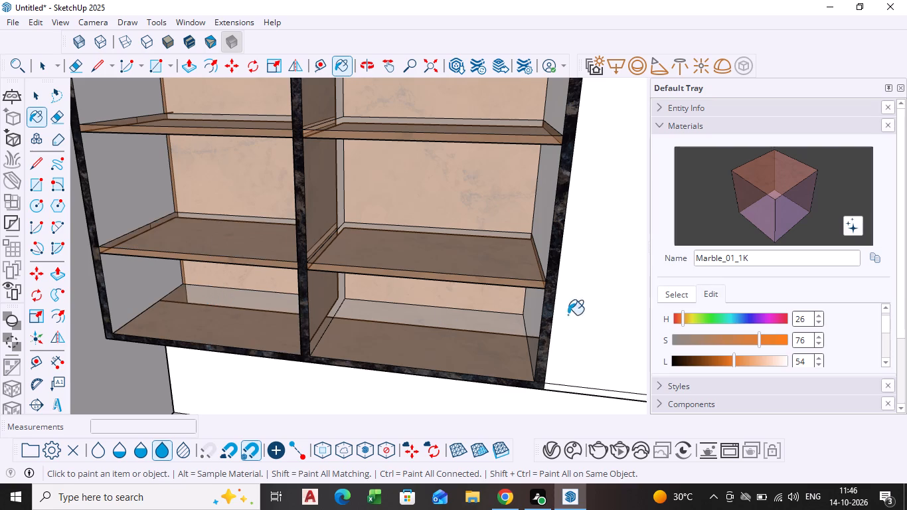
pyautogui.click(681, 294)
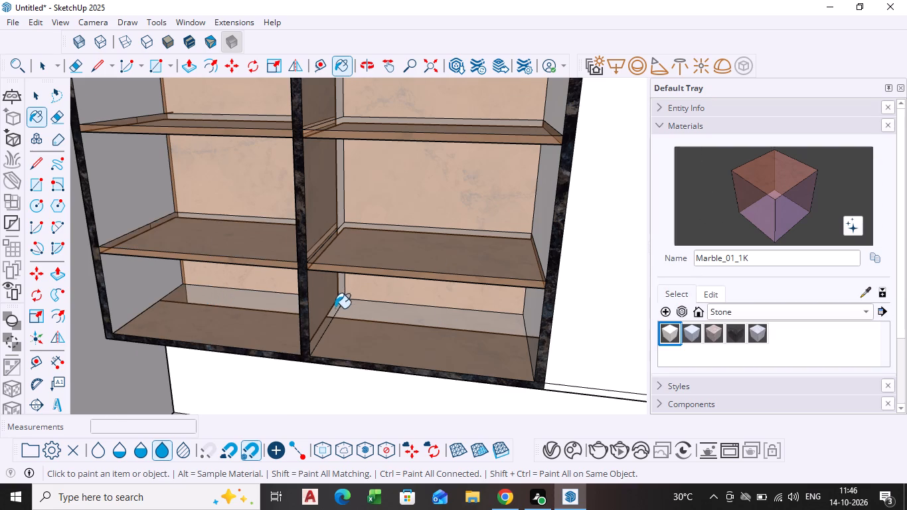
pyautogui.scroll(3, 333, 308)
pyautogui.moveTo(243, 322); pyautogui.dragTo(405, 305, button='middle')
pyautogui.click(261, 322)
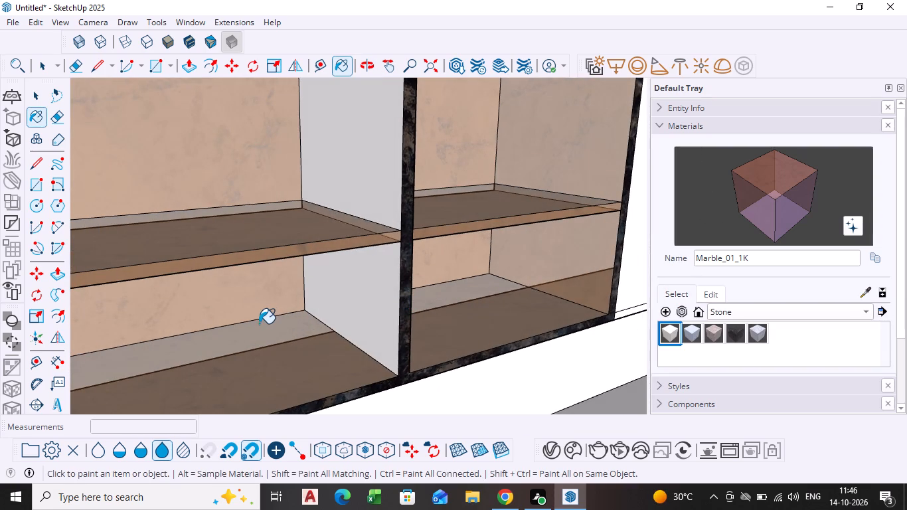
pyautogui.scroll(8, 262, 339)
pyautogui.click(324, 330)
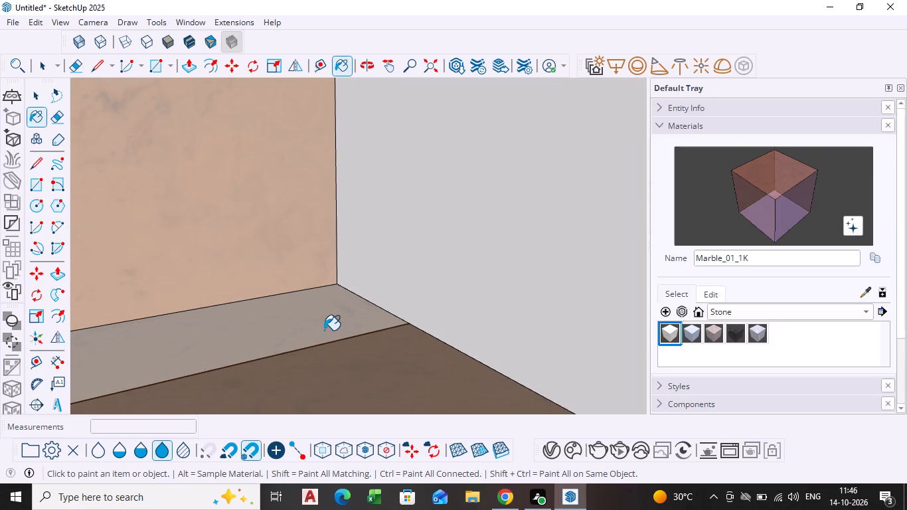
# Examine the marble-painted shelves from several angles, starting from a view of the whole room.
pyautogui.scroll(-12, 324, 330)
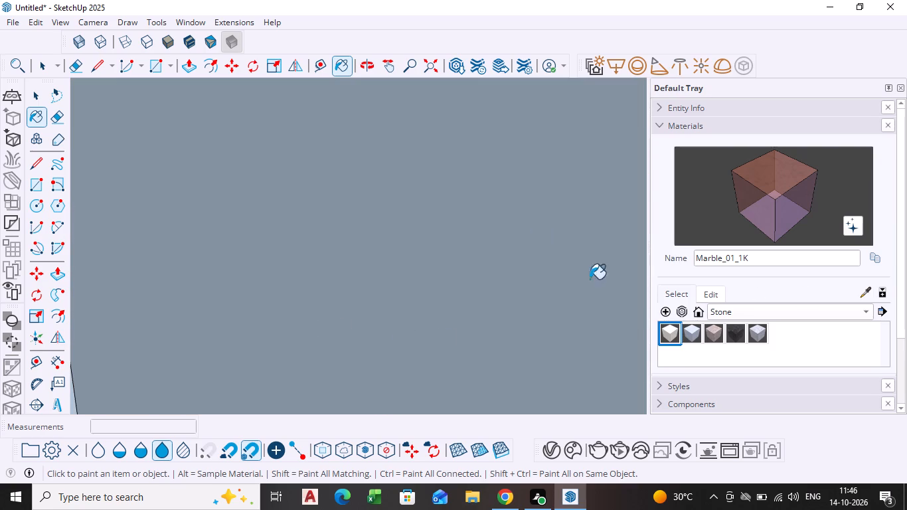
pyautogui.click(430, 70)
pyautogui.moveTo(450, 215); pyautogui.dragTo(415, 221, button='middle')
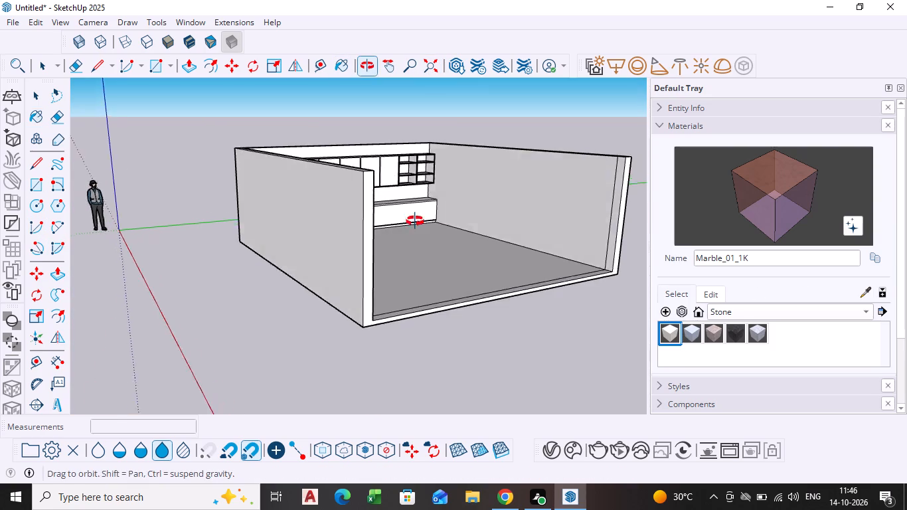
pyautogui.moveTo(415, 221); pyautogui.dragTo(353, 220, button='middle')
pyautogui.scroll(14, 306, 159)
pyautogui.moveTo(266, 179); pyautogui.dragTo(266, 190, button='middle')
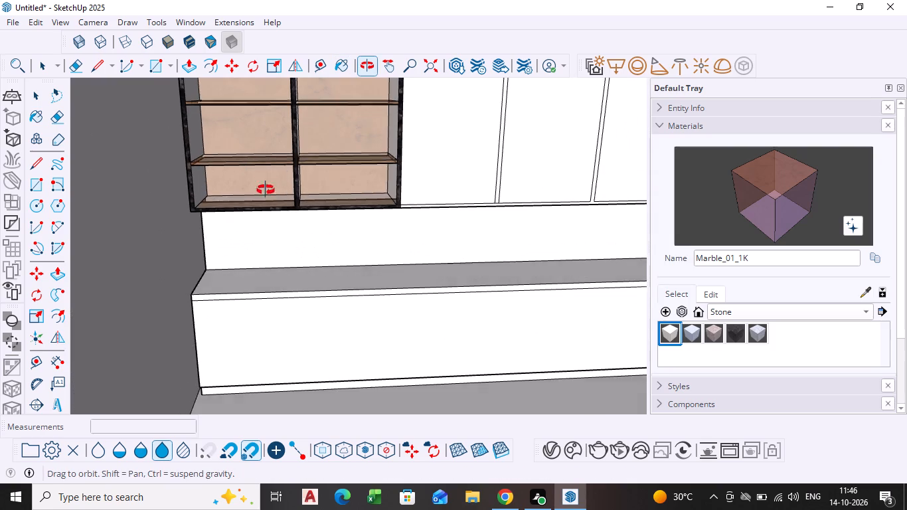
pyautogui.moveTo(266, 190); pyautogui.dragTo(286, 248, button='middle')
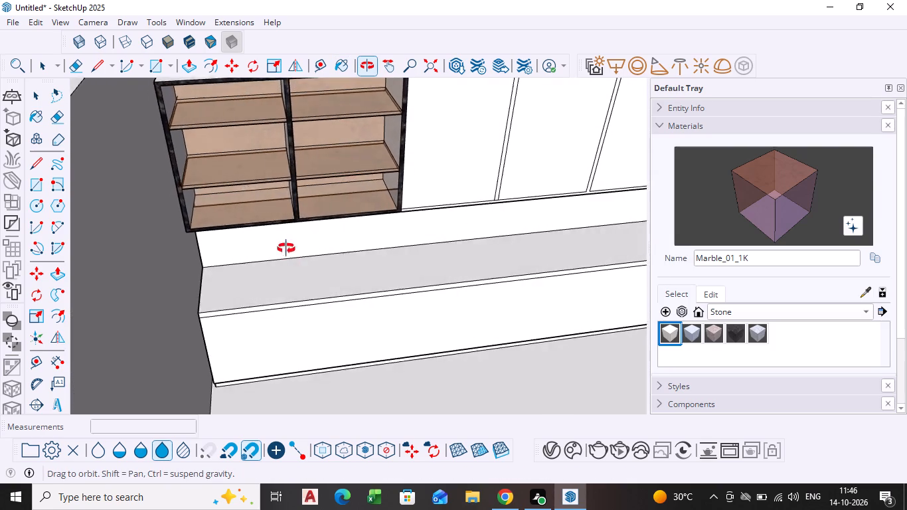
pyautogui.moveTo(286, 248); pyautogui.dragTo(289, 236, button='middle')
pyautogui.scroll(8, 255, 118)
pyautogui.moveTo(183, 105); pyautogui.dragTo(191, 173, button='middle')
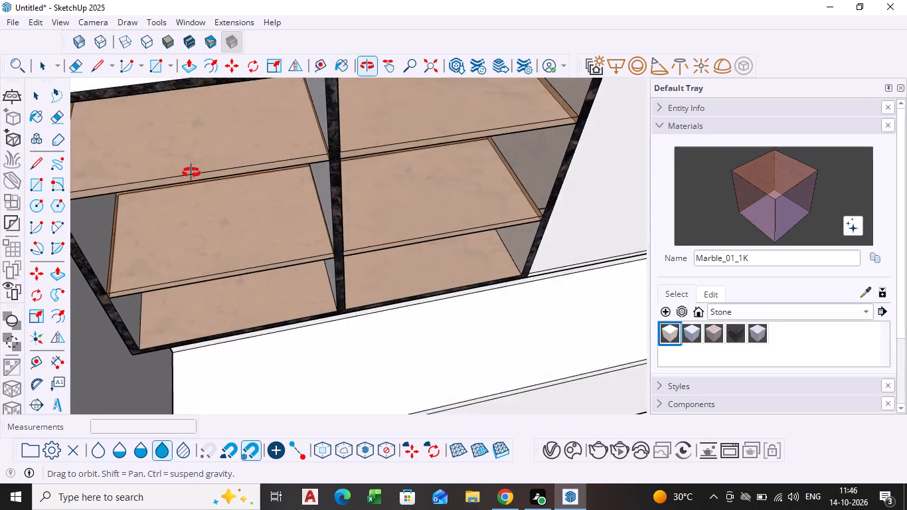
pyautogui.moveTo(191, 173); pyautogui.dragTo(203, 130, button='middle')
pyautogui.scroll(4, 205, 140)
pyautogui.click(205, 148)
pyautogui.scroll(-3, 206, 149)
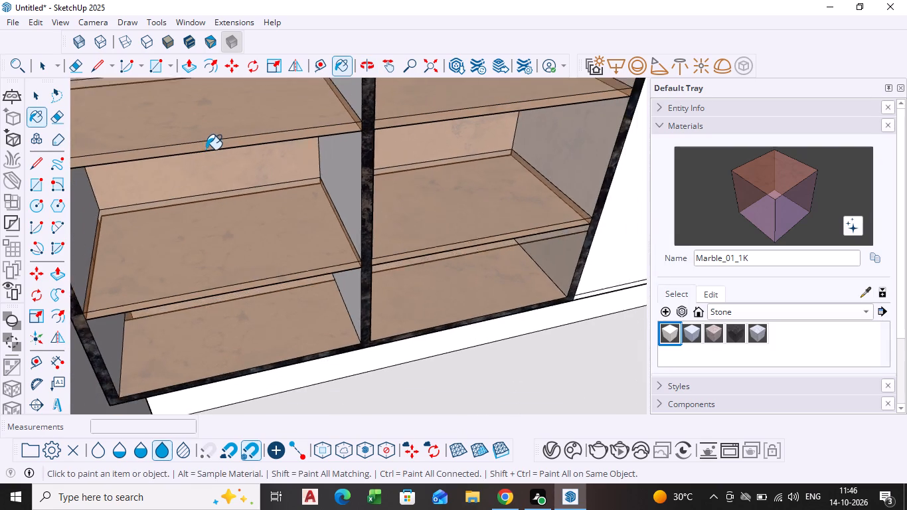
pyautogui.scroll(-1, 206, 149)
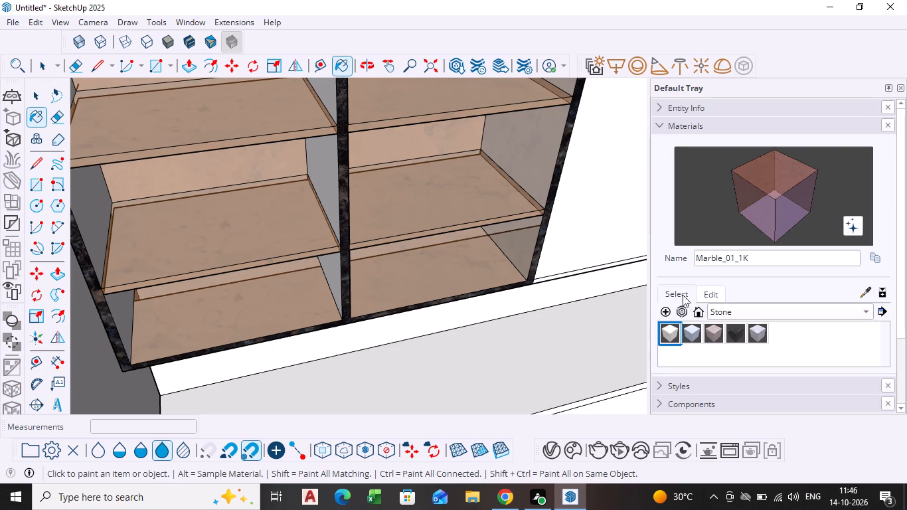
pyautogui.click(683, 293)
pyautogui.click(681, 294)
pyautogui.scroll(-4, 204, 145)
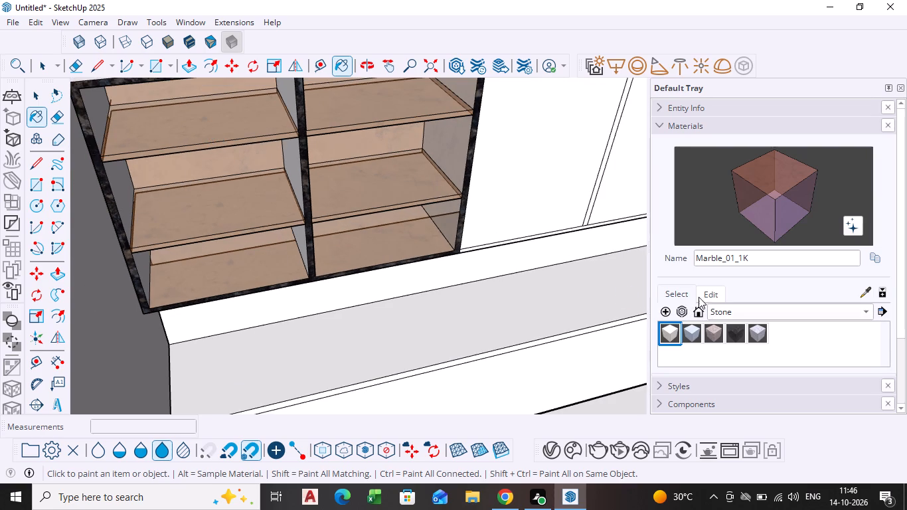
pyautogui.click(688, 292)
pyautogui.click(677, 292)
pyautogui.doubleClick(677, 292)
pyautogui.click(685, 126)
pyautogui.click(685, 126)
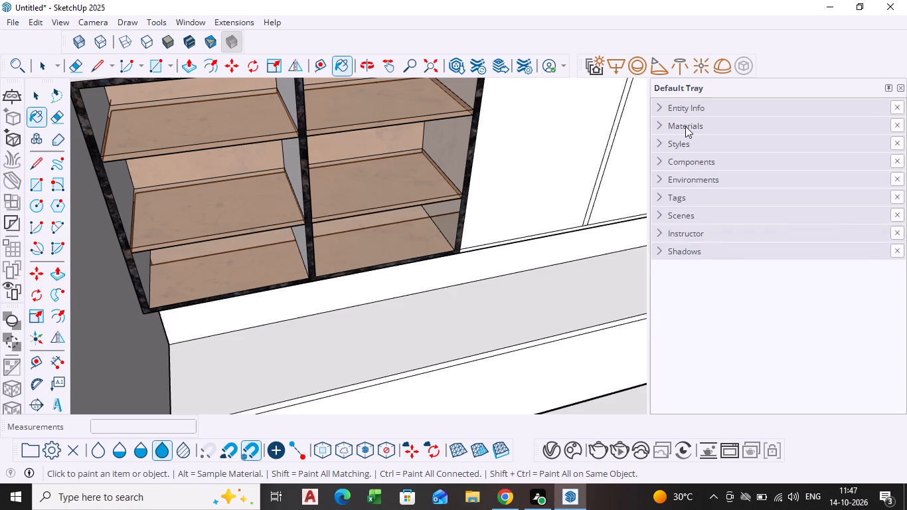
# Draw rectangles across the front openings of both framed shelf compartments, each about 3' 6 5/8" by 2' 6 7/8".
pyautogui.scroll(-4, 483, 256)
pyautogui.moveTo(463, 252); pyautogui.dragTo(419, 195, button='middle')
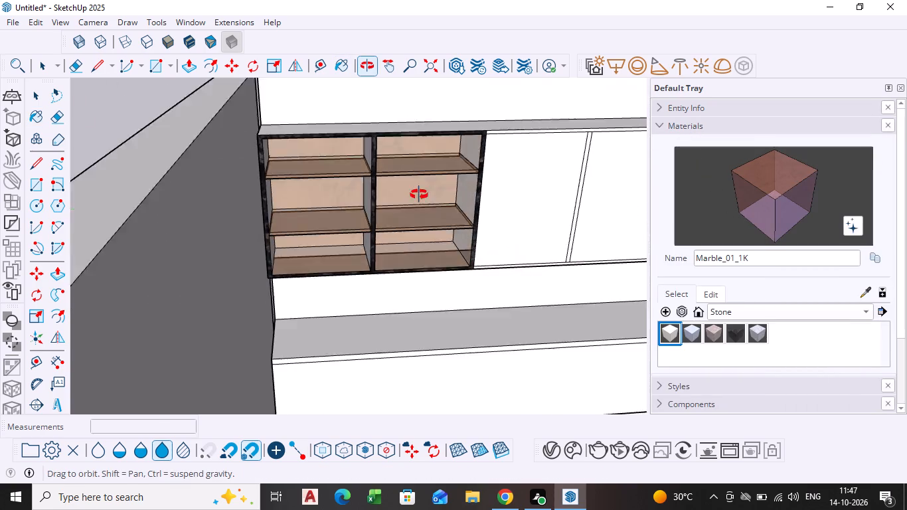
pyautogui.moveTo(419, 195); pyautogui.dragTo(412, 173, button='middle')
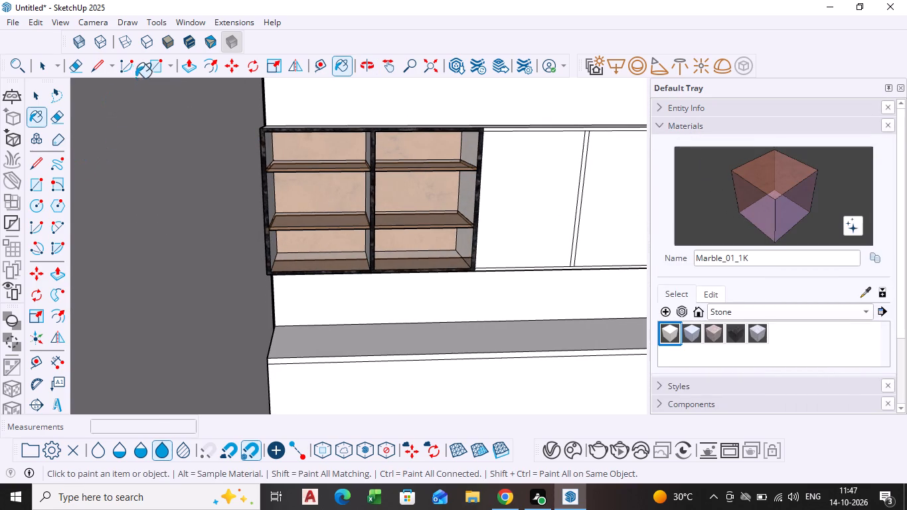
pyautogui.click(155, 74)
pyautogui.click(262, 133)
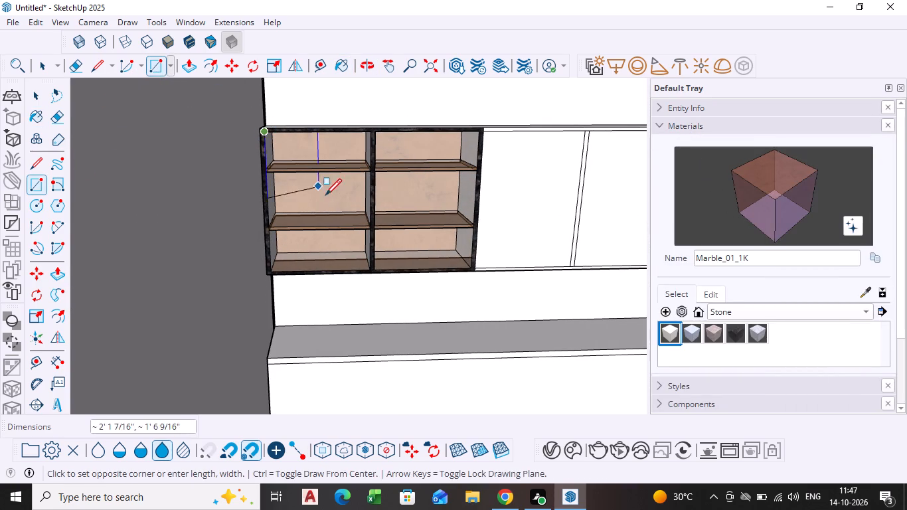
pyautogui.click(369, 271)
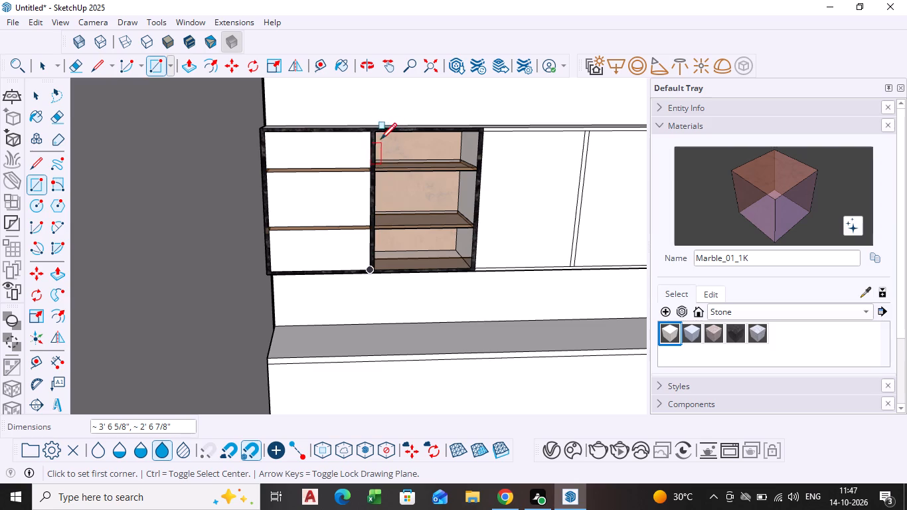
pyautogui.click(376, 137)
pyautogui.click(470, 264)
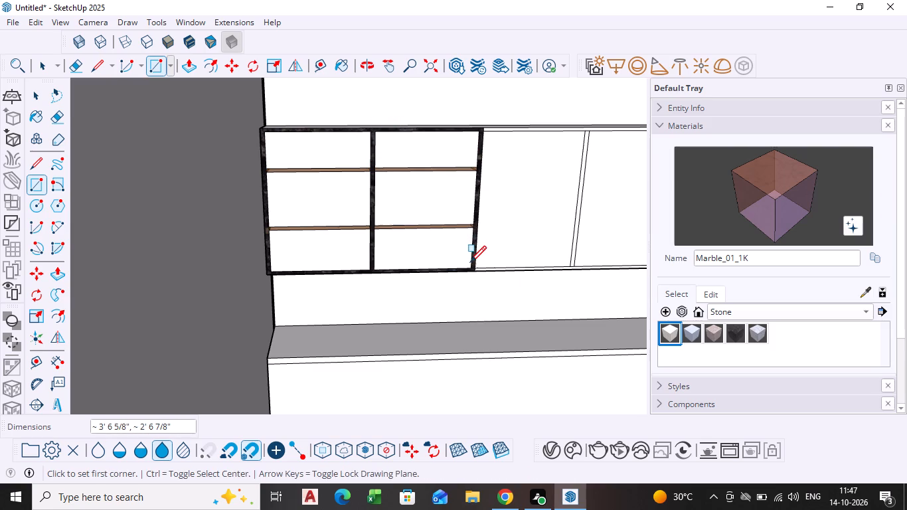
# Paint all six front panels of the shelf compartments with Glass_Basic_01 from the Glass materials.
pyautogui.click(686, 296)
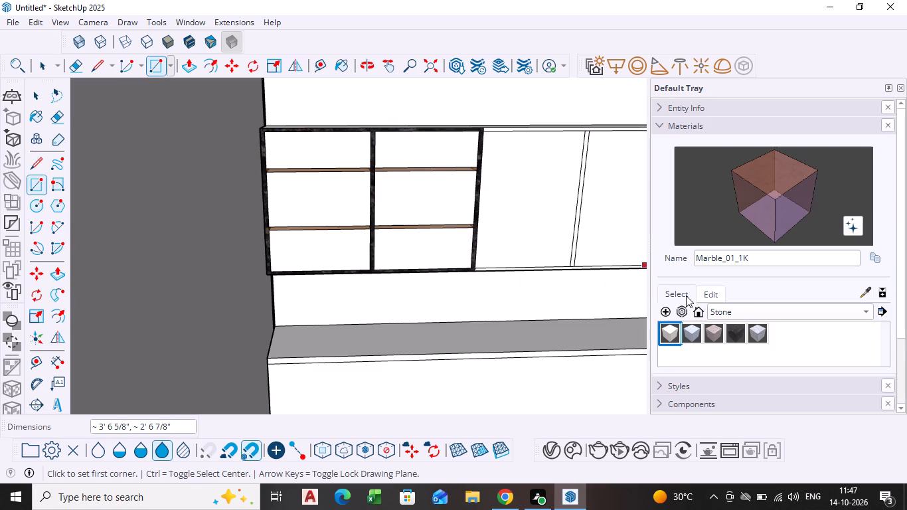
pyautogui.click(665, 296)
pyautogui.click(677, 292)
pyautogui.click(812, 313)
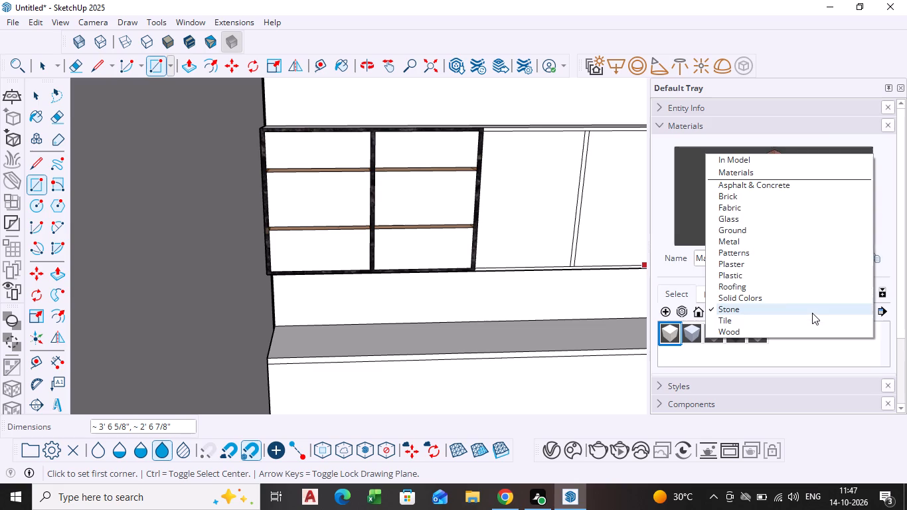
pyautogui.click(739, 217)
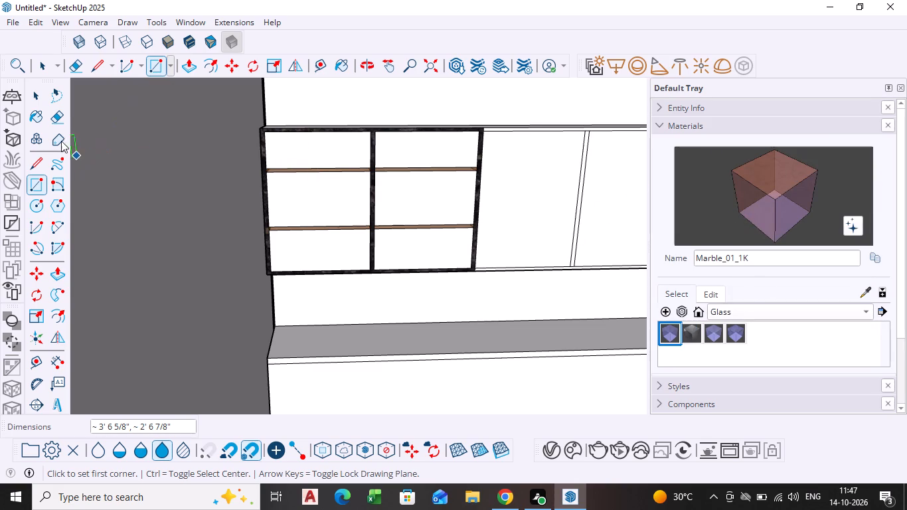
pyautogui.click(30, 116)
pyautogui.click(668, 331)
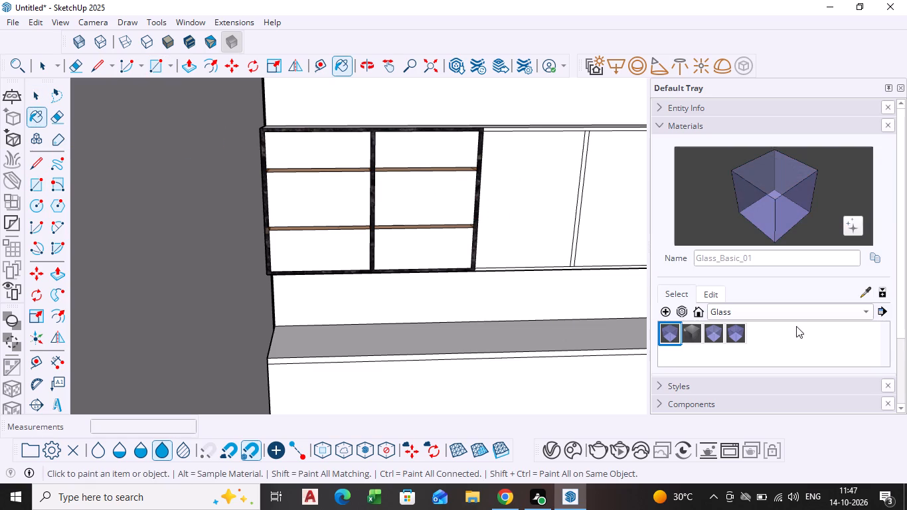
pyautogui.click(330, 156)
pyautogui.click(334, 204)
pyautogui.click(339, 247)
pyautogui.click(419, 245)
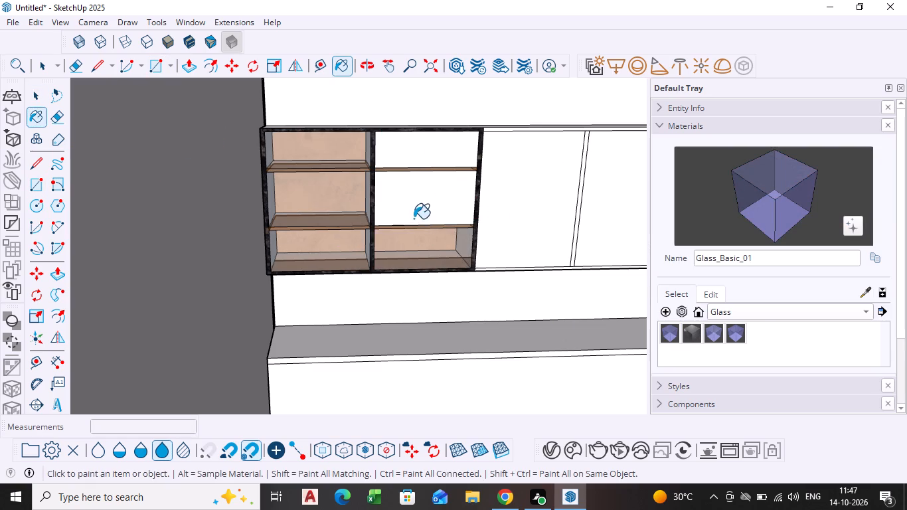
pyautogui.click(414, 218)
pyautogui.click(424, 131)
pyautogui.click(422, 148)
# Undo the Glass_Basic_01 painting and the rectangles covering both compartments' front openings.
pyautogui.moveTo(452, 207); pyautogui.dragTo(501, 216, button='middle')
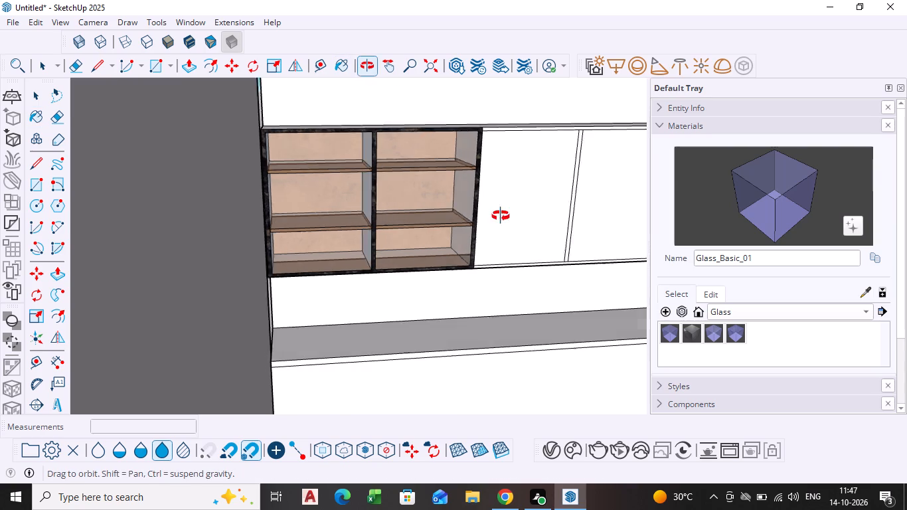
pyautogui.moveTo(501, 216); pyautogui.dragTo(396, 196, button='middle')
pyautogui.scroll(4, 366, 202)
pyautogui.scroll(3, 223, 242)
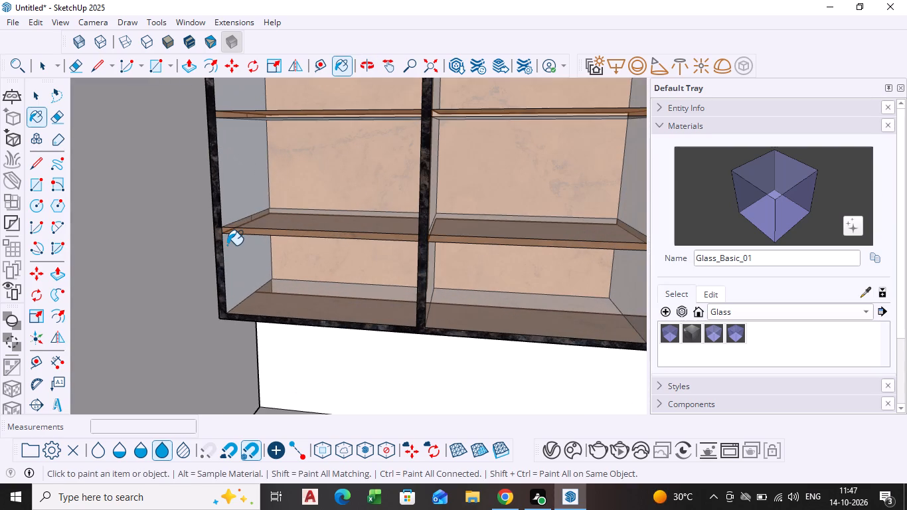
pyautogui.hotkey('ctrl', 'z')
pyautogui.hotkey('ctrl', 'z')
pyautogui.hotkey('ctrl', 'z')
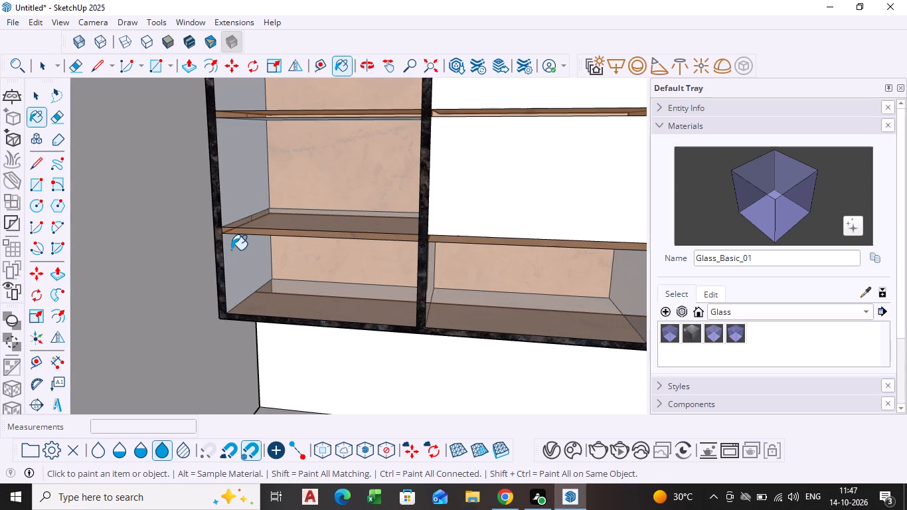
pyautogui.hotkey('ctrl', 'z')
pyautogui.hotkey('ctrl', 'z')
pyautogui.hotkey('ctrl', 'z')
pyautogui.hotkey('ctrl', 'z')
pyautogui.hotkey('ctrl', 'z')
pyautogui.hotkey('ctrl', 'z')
# Undo the Marble_01_1K shelf finishes back to bluish marble on all six back panels and tan surfaces in the right compartment.
pyautogui.hotkey('ctrl', 'z')
pyautogui.hotkey('ctrl', 'z')
pyautogui.hotkey('ctrl', 'z')
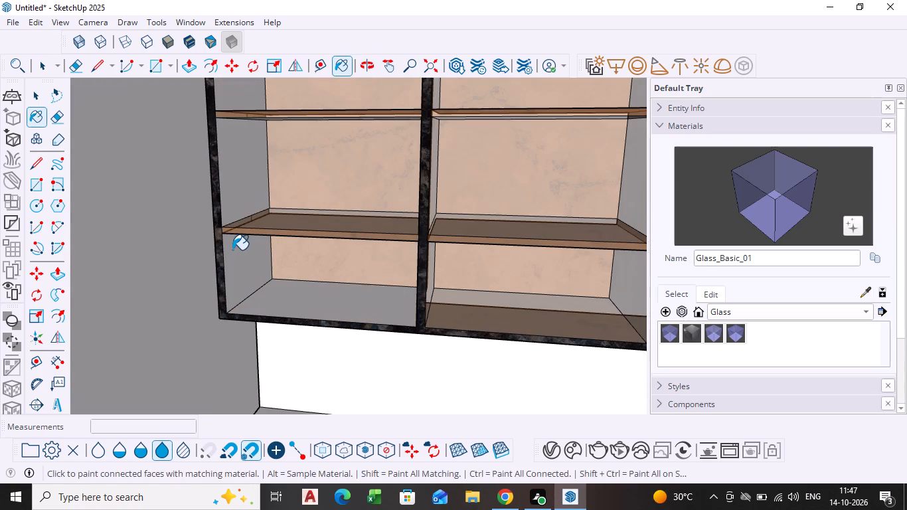
pyautogui.hotkey('ctrl', 'z')
pyautogui.hotkey('ctrl', 'z')
pyautogui.hotkey('ctrl', 'z')
pyautogui.hotkey('ctrl', 'z')
pyautogui.hotkey('ctrl', 'z')
pyautogui.hotkey('ctrl', 'z')
pyautogui.hotkey('ctrl', 'z')
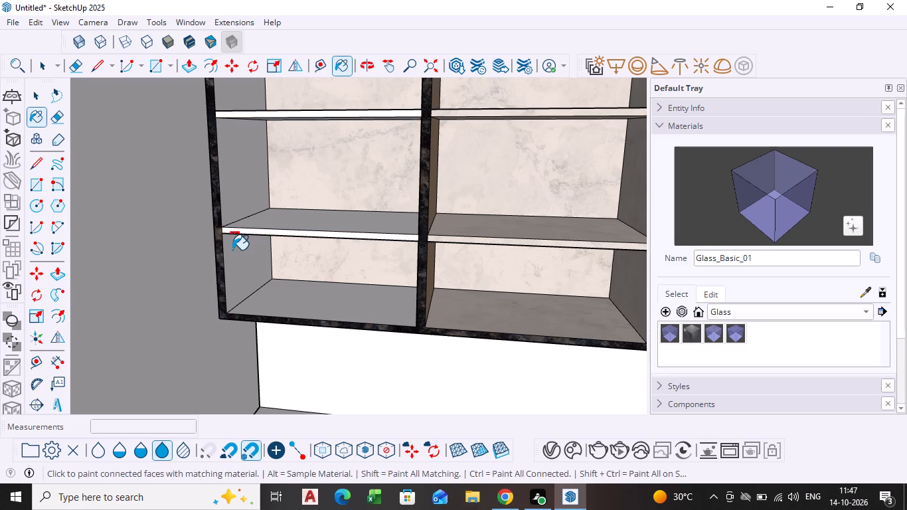
pyautogui.hotkey('ctrl', 'z')
pyautogui.hotkey('ctrl', 'z')
pyautogui.hotkey('ctrl', 'z')
pyautogui.hotkey('ctrl', 'z')
pyautogui.hotkey('ctrl', 'z')
pyautogui.hotkey('ctrl', 'z')
pyautogui.hotkey('ctrl', 'z')
pyautogui.hotkey('ctrl', 'z')
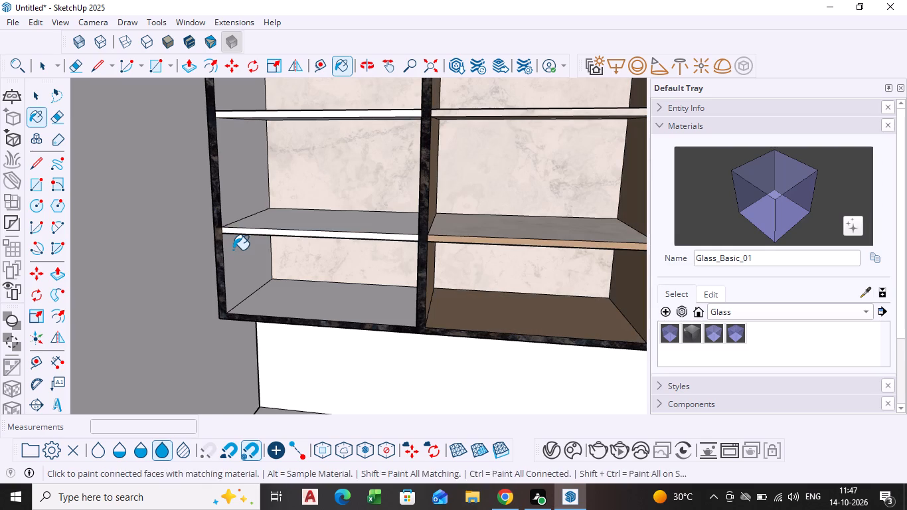
pyautogui.hotkey('ctrl', 'z')
pyautogui.hotkey('ctrl', 'z')
pyautogui.hotkey('ctrl', 'z')
pyautogui.hotkey('ctrl', 'z')
pyautogui.hotkey('ctrl', 'z')
pyautogui.hotkey('ctrl', 'z')
pyautogui.hotkey('ctrl', 'z')
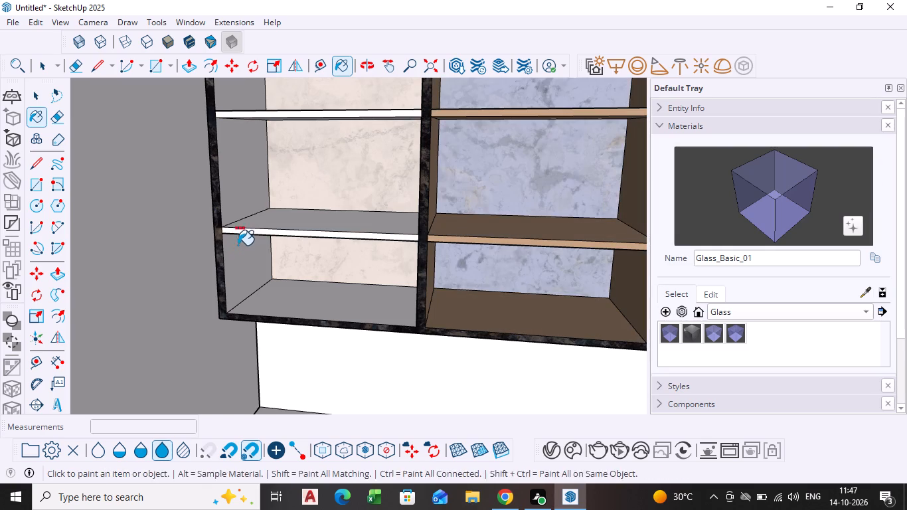
pyautogui.hotkey('ctrl', 'z')
pyautogui.hotkey('ctrl', 'z')
pyautogui.hotkey('ctrl', 'z')
pyautogui.hotkey('ctrl', 'z')
pyautogui.scroll(-4, 401, 242)
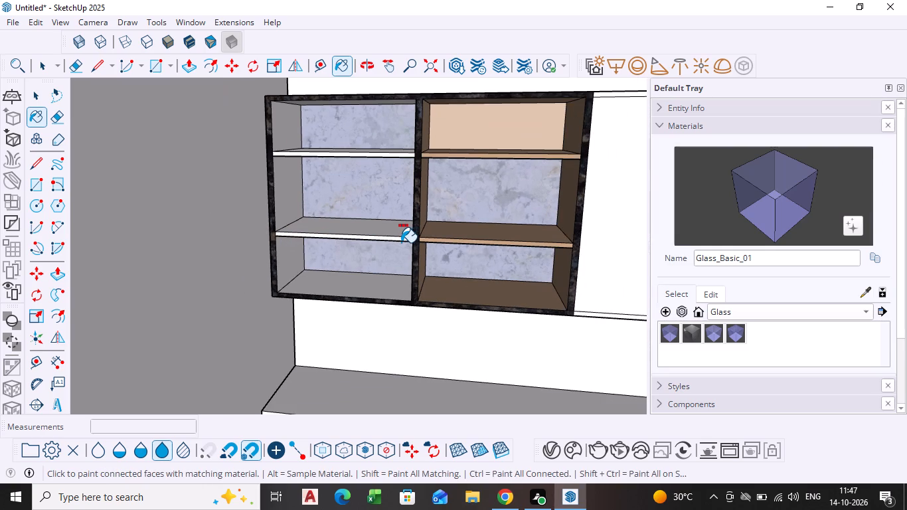
pyautogui.hotkey('ctrl', 'y')
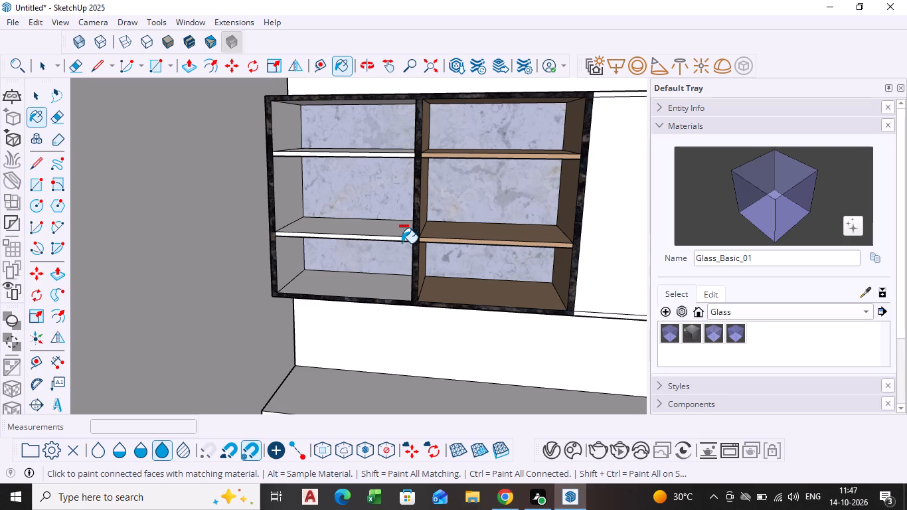
# Pick Marble_01_1K from the Stone materials as the paint material.
pyautogui.scroll(2, 509, 332)
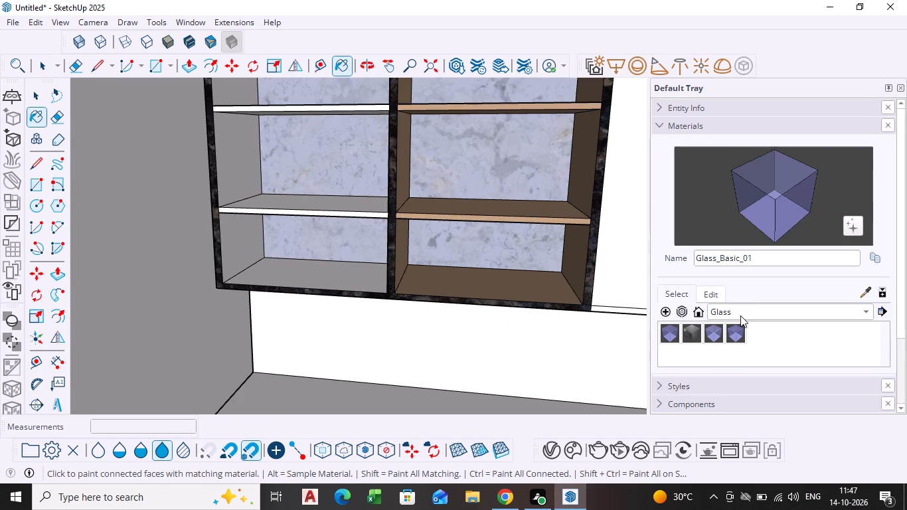
pyautogui.click(740, 315)
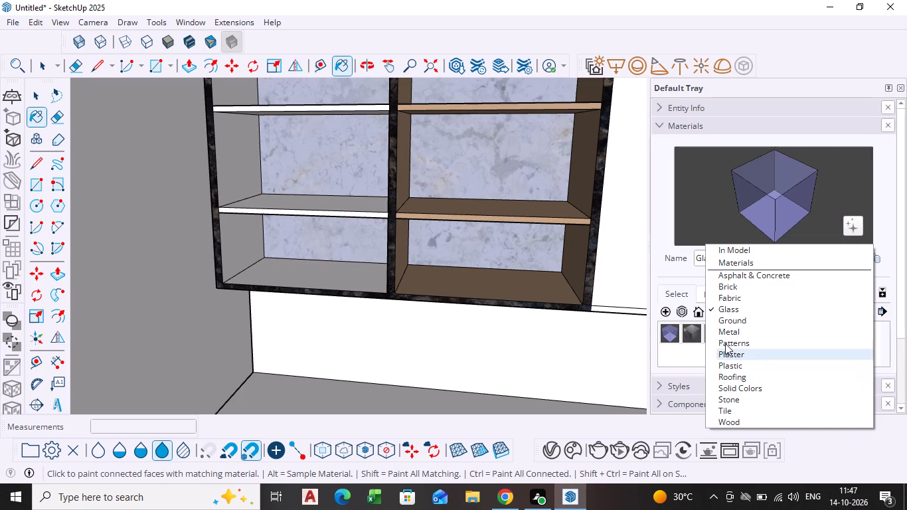
pyautogui.click(733, 400)
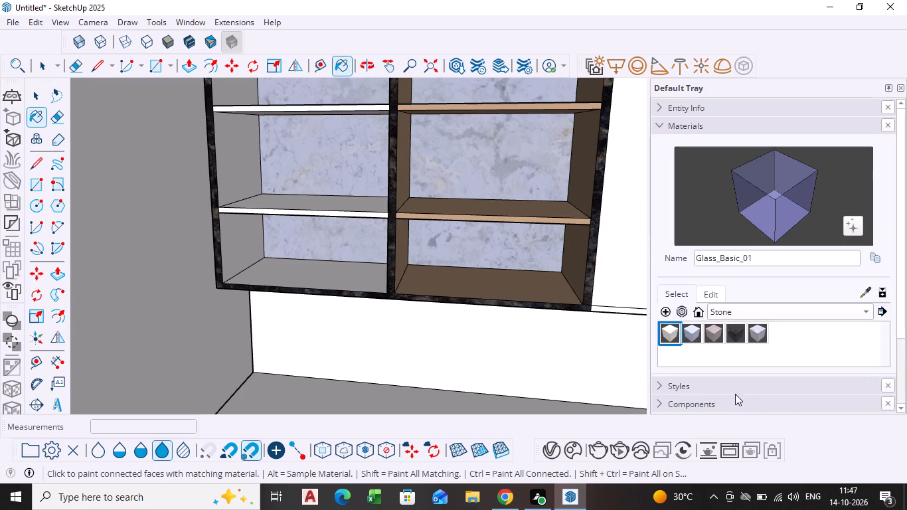
pyautogui.click(663, 332)
pyautogui.doubleClick(663, 332)
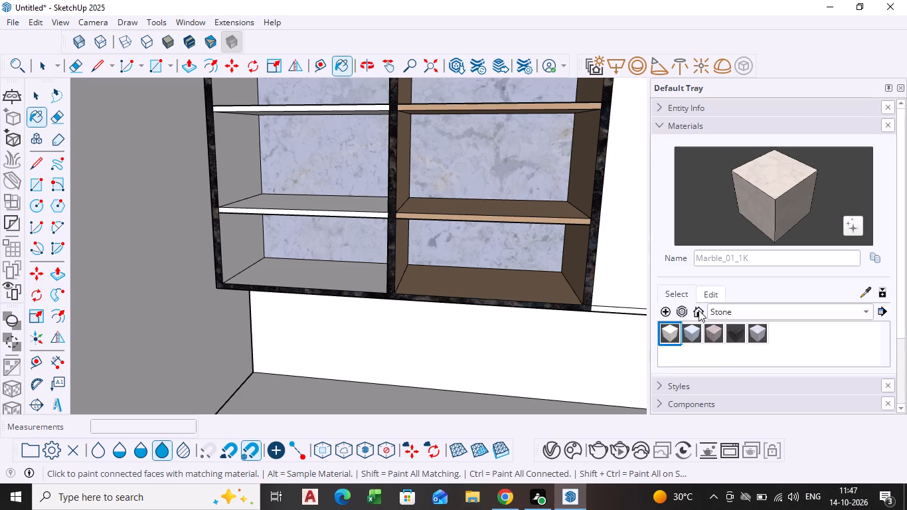
# Look through the editing settings of Marble_01_1K, from colour and texture down to ambient occlusion.
pyautogui.click(710, 299)
pyautogui.scroll(-3, 762, 355)
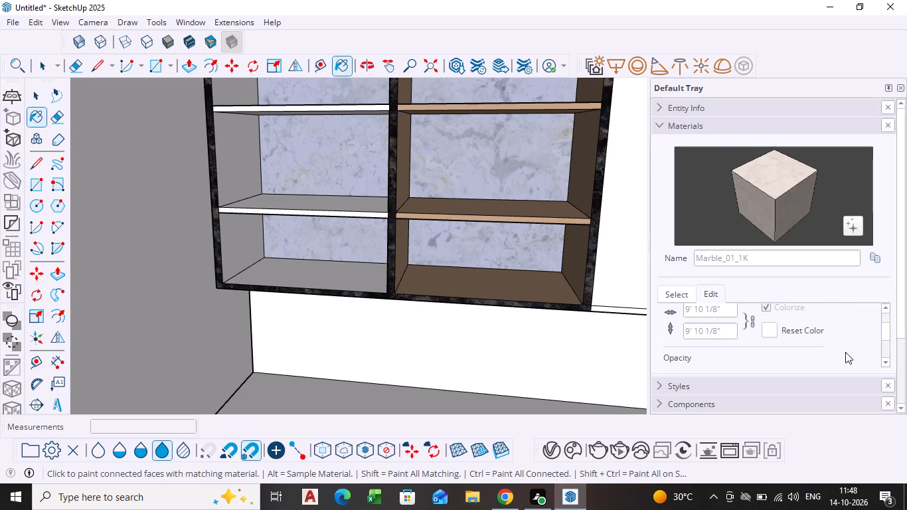
pyautogui.scroll(7, 773, 332)
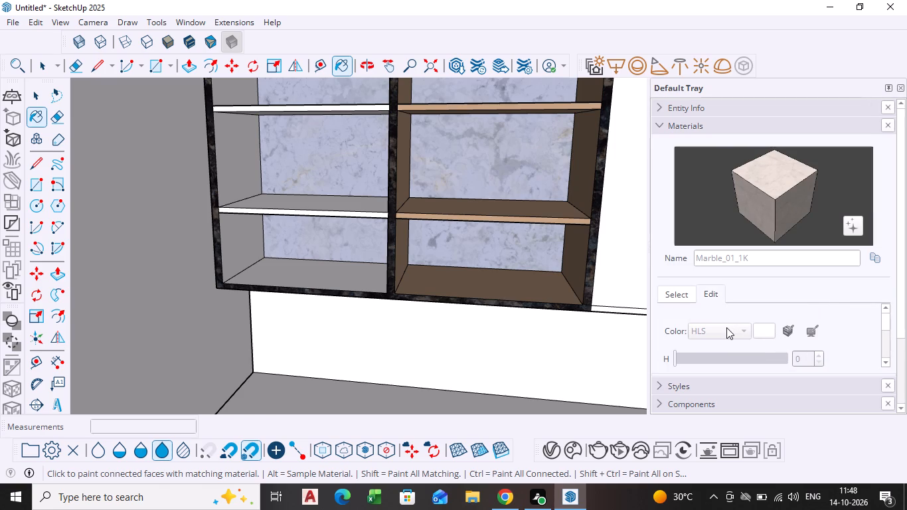
pyautogui.click(726, 331)
pyautogui.scroll(-2, 841, 336)
pyautogui.scroll(-2, 758, 349)
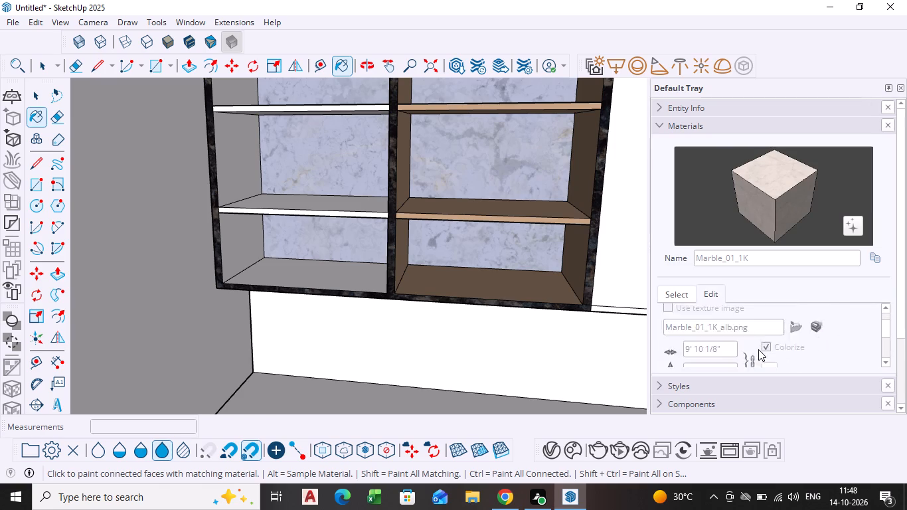
pyautogui.scroll(-7, 758, 349)
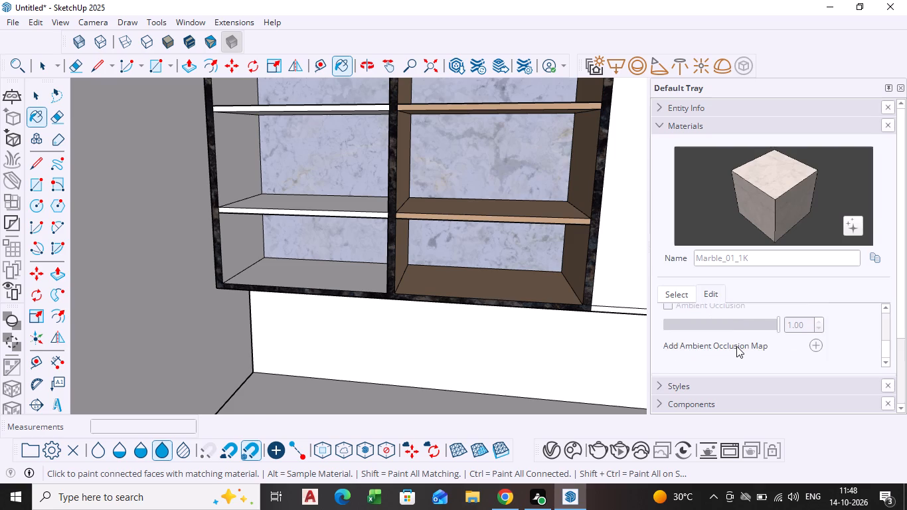
pyautogui.scroll(11, 736, 346)
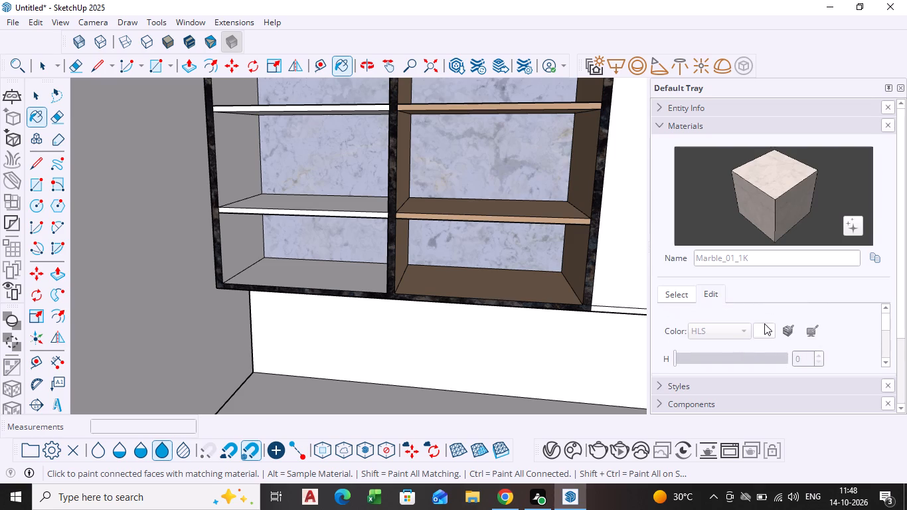
pyautogui.scroll(-1, 438, 241)
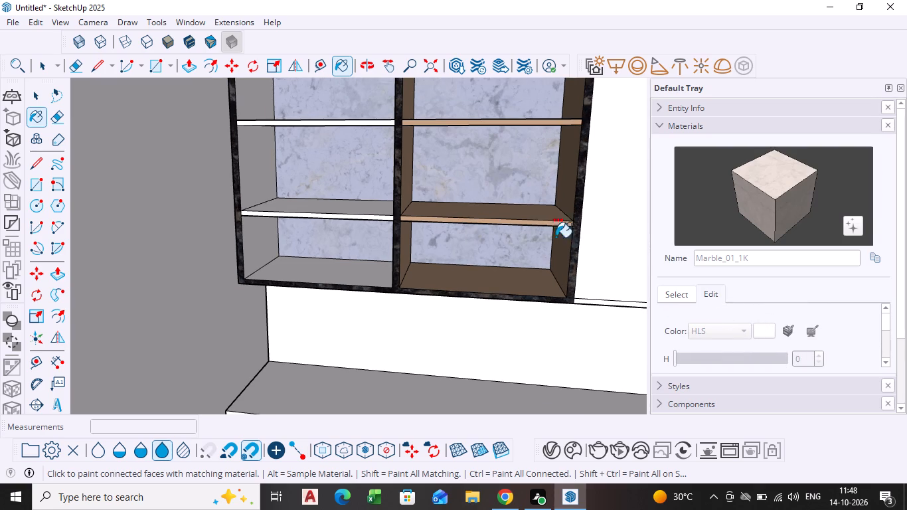
# Paint the middle and lower back panels of the tan-shelved compartment with Marble_01_1K.
pyautogui.click(777, 204)
pyautogui.click(525, 173)
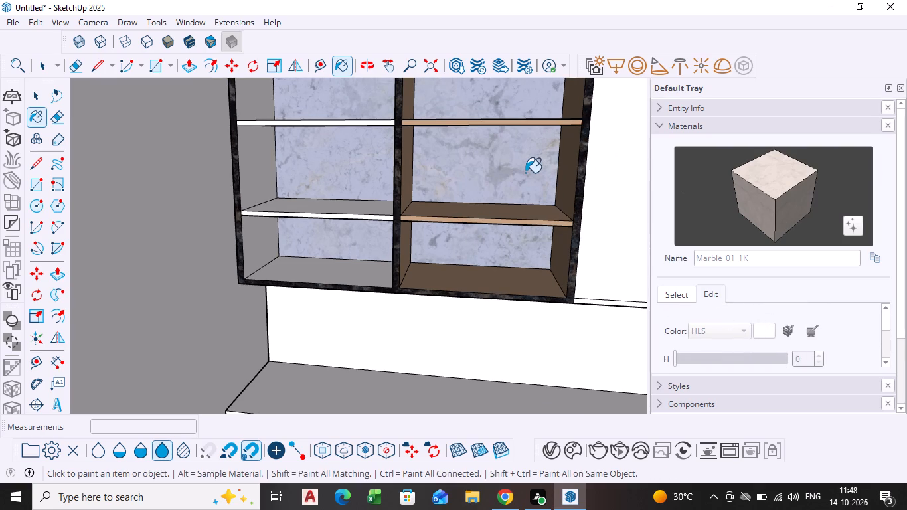
pyautogui.scroll(4, 481, 197)
pyautogui.click(480, 270)
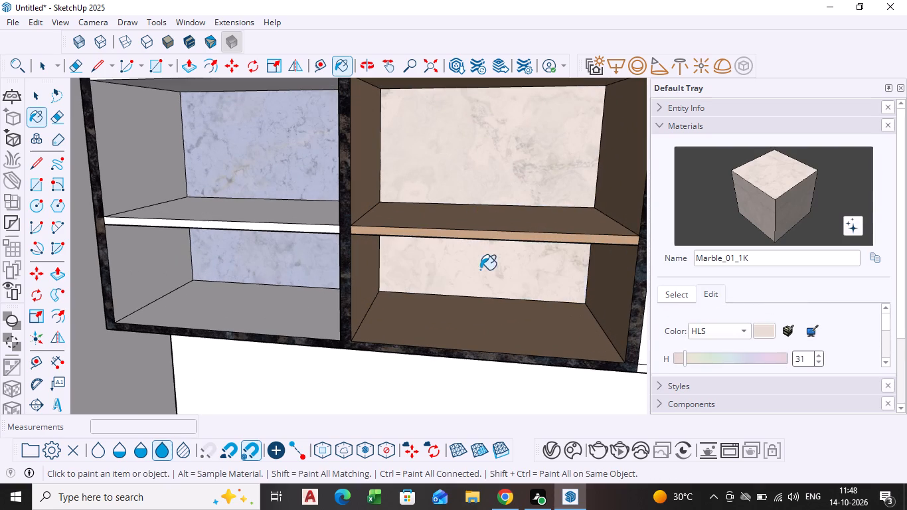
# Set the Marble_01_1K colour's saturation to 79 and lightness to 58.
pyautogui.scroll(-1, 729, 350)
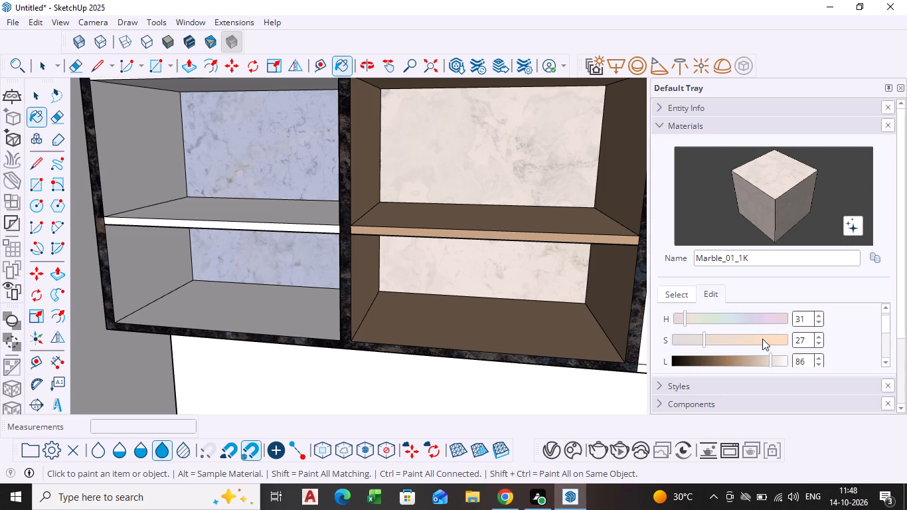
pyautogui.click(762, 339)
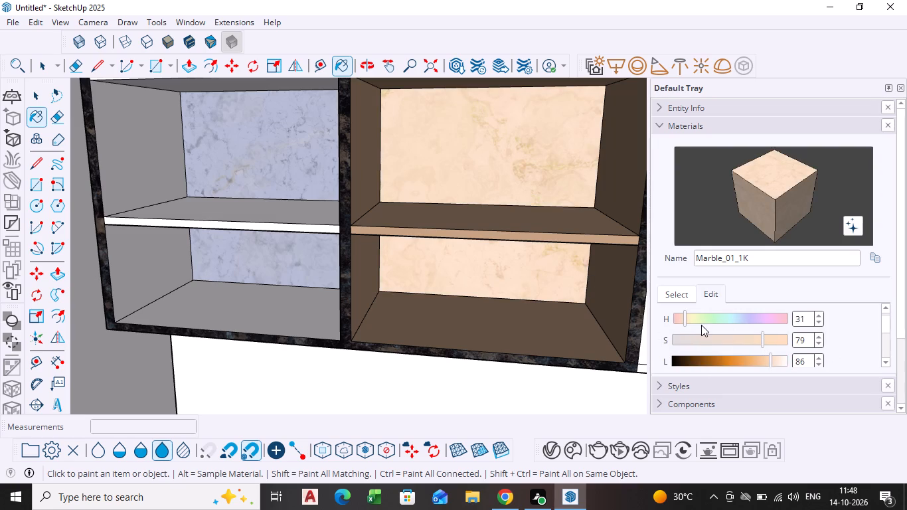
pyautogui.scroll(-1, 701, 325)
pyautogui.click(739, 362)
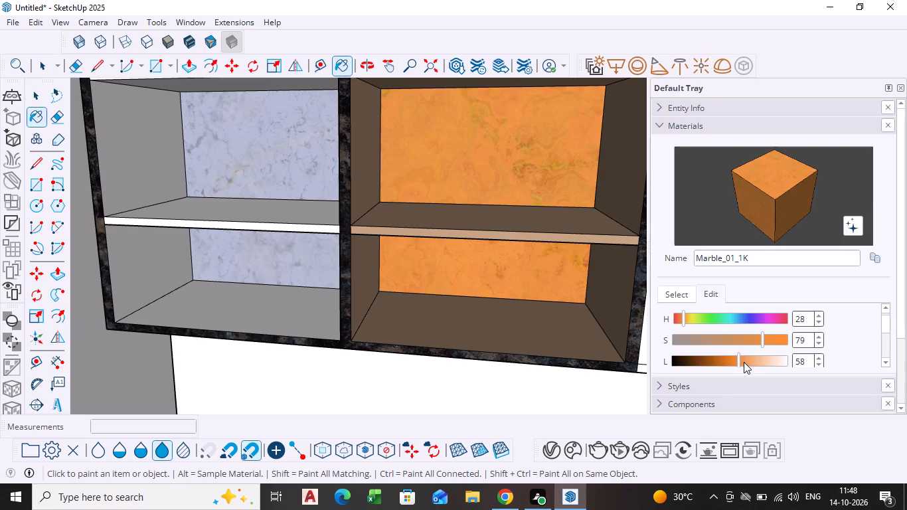
# Enable Colorize for the Marble_01_1K texture.
pyautogui.scroll(-2, 855, 344)
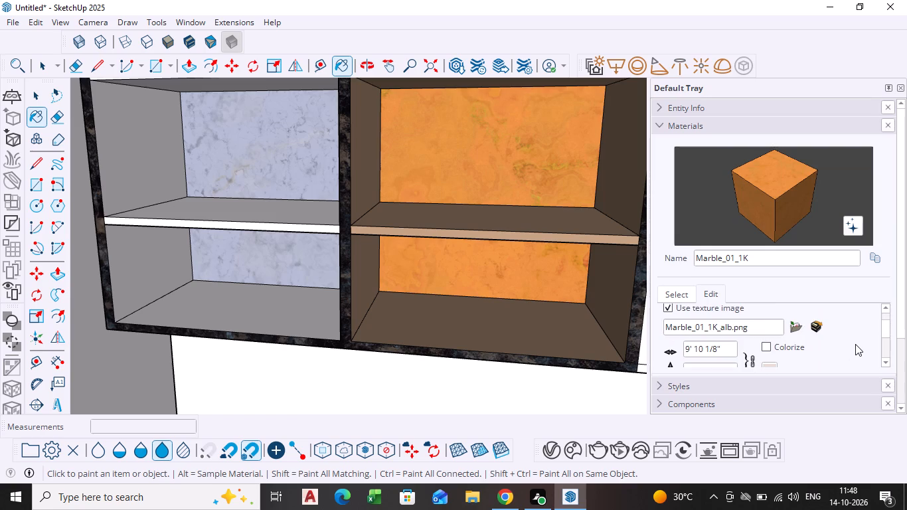
pyautogui.click(769, 346)
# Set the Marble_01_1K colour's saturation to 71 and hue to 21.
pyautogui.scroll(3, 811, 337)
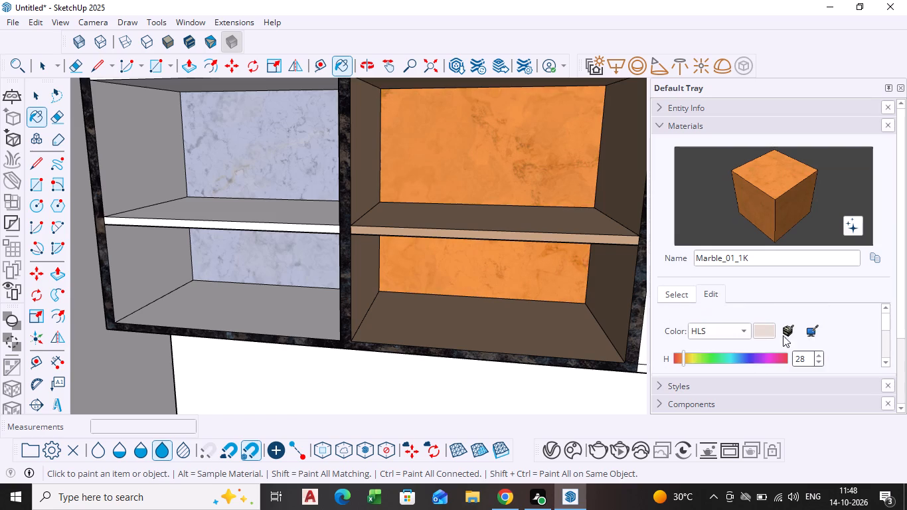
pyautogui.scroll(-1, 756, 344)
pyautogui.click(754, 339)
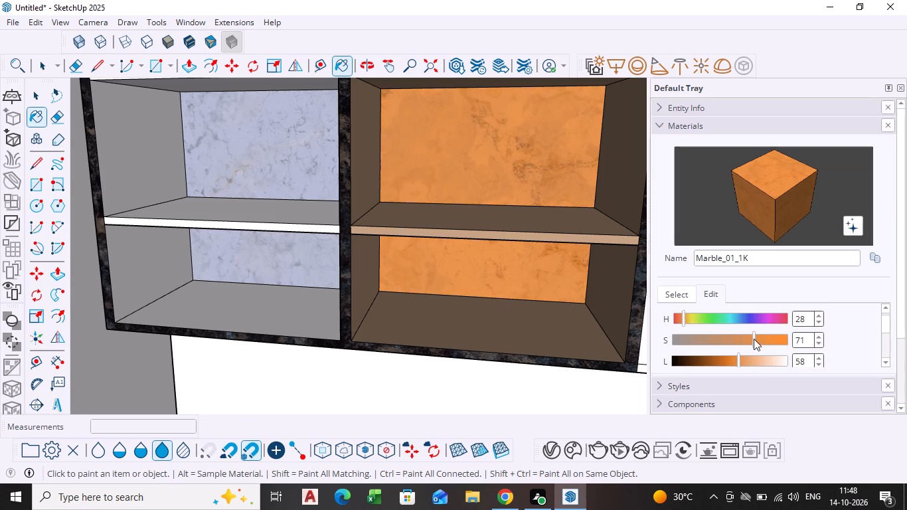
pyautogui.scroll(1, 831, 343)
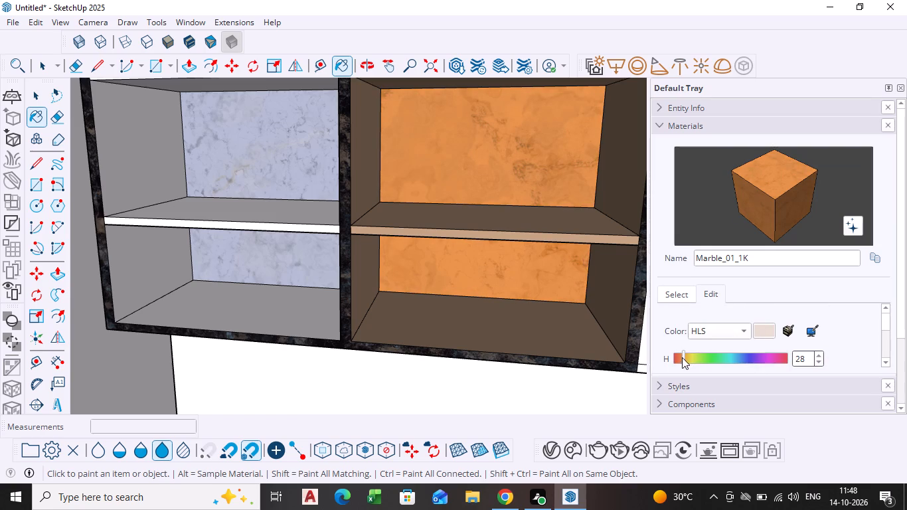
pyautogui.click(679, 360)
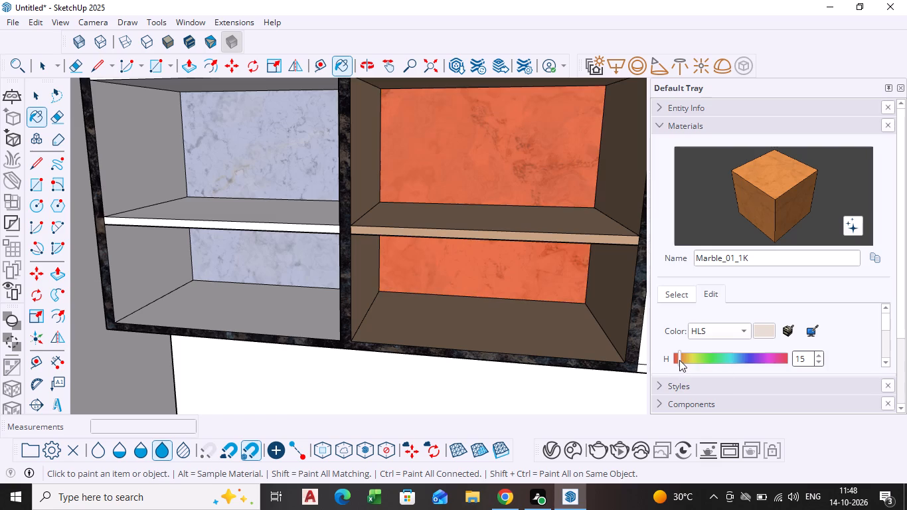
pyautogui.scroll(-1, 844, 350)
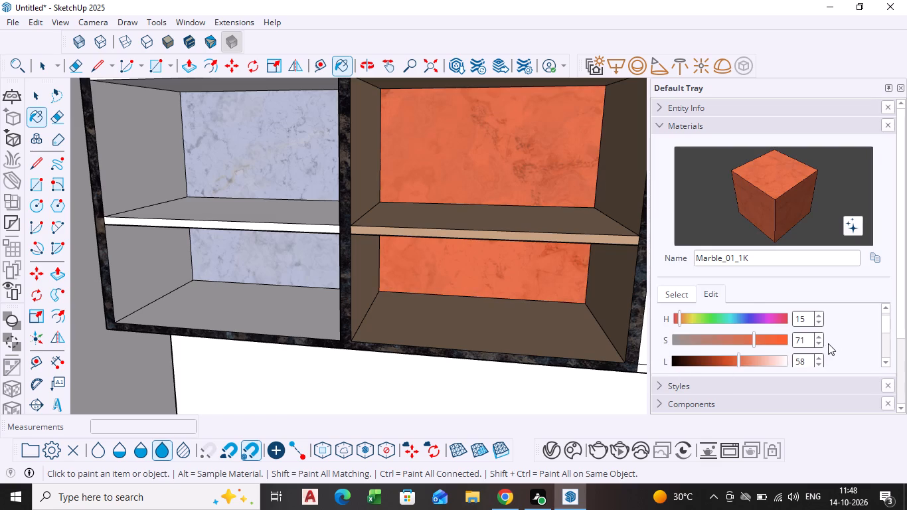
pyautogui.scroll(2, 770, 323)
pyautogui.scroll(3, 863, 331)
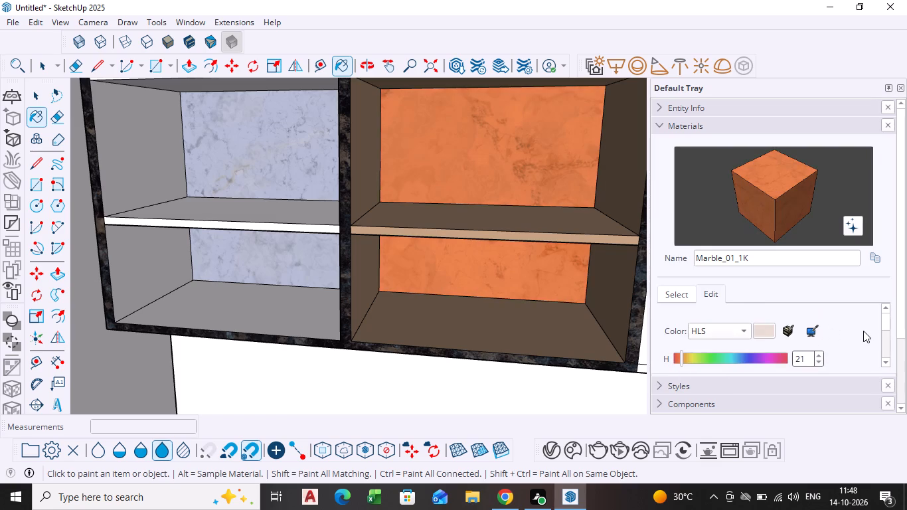
# Switch Marble_01_1K to the Color Wheel picker and give it a slightly darkened golden-tan tint.
pyautogui.click(747, 332)
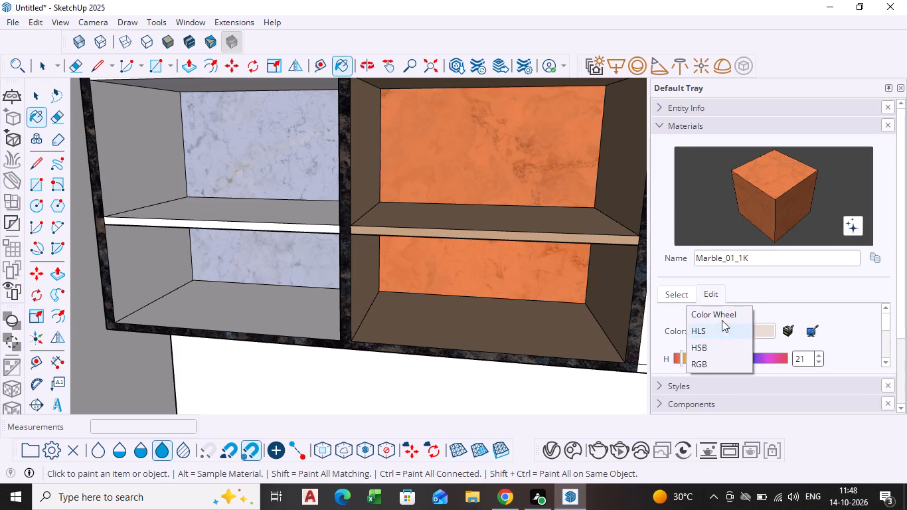
pyautogui.click(723, 316)
pyautogui.scroll(-1, 859, 319)
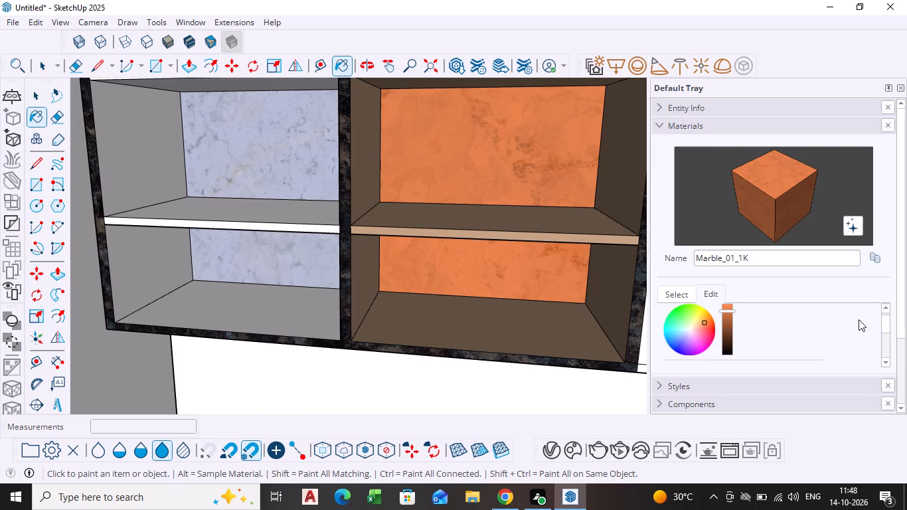
pyautogui.click(699, 320)
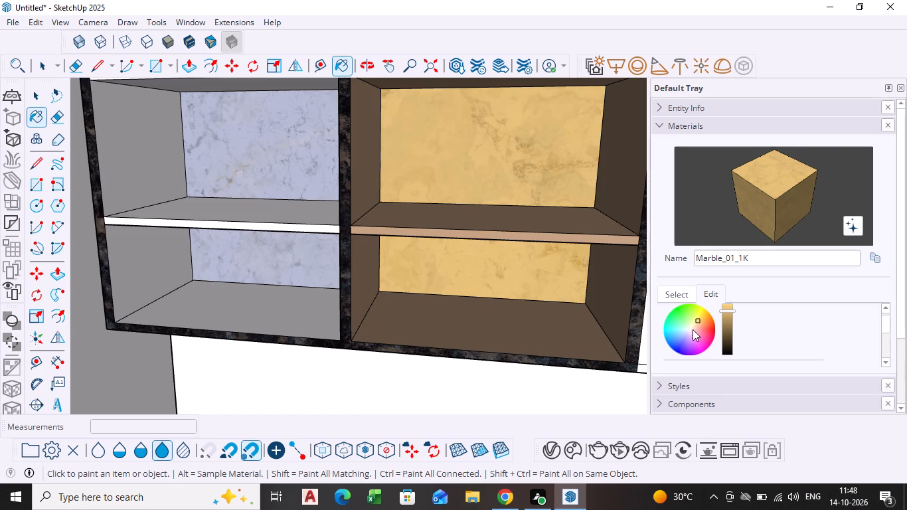
pyautogui.scroll(1, 728, 315)
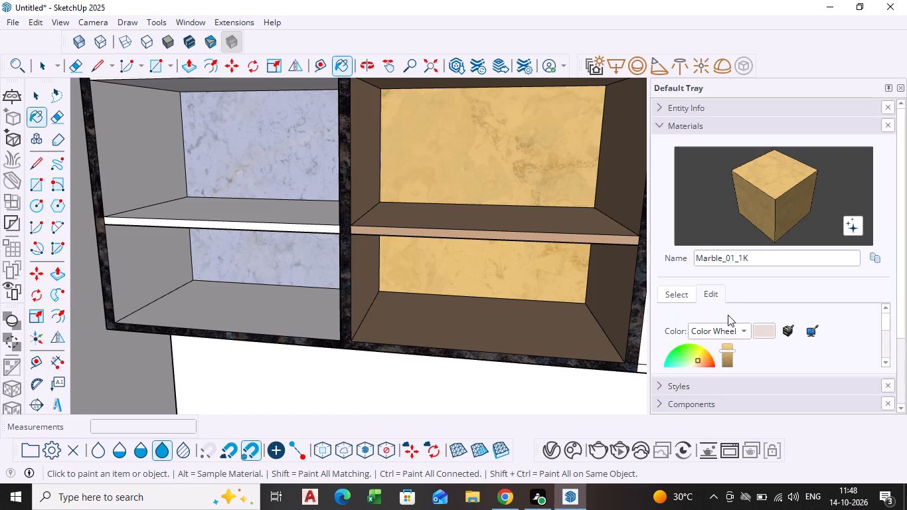
pyautogui.scroll(1, 728, 315)
pyautogui.click(728, 347)
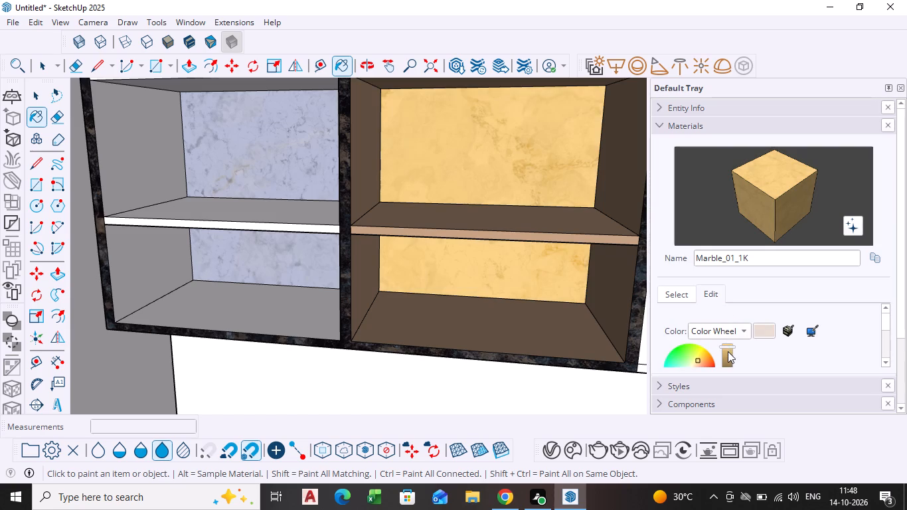
pyautogui.click(728, 351)
pyautogui.scroll(-1, 815, 355)
pyautogui.click(727, 316)
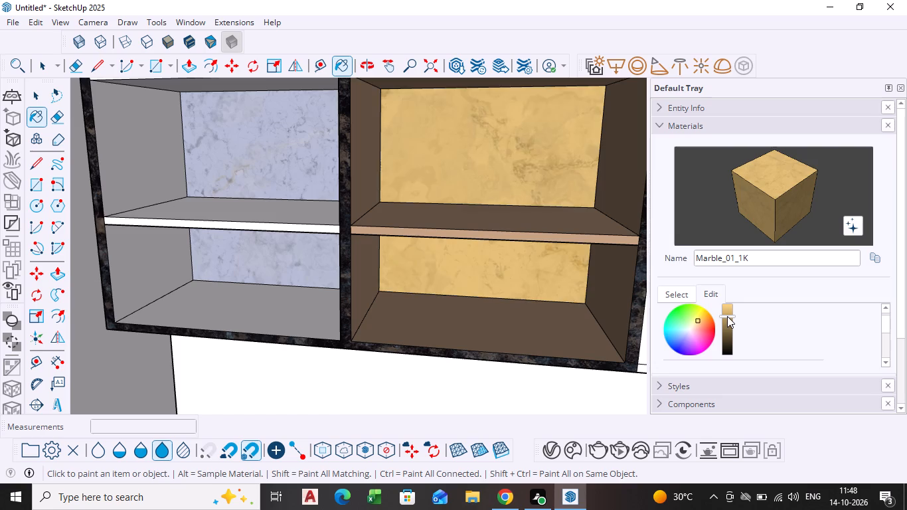
# Try green, yellow and salmon tints for Marble_01_1K on the colour wheel, finishing with a muted light orange-tan.
pyautogui.click(693, 315)
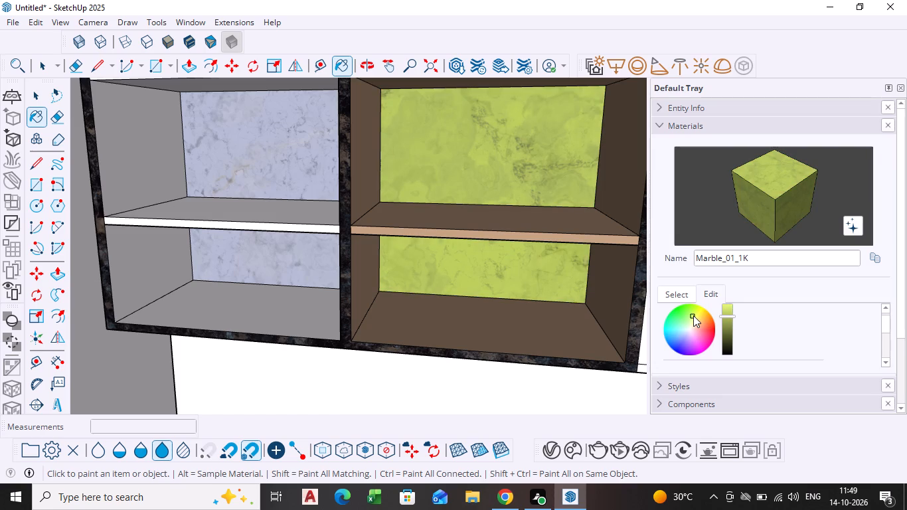
pyautogui.click(702, 315)
pyautogui.click(695, 321)
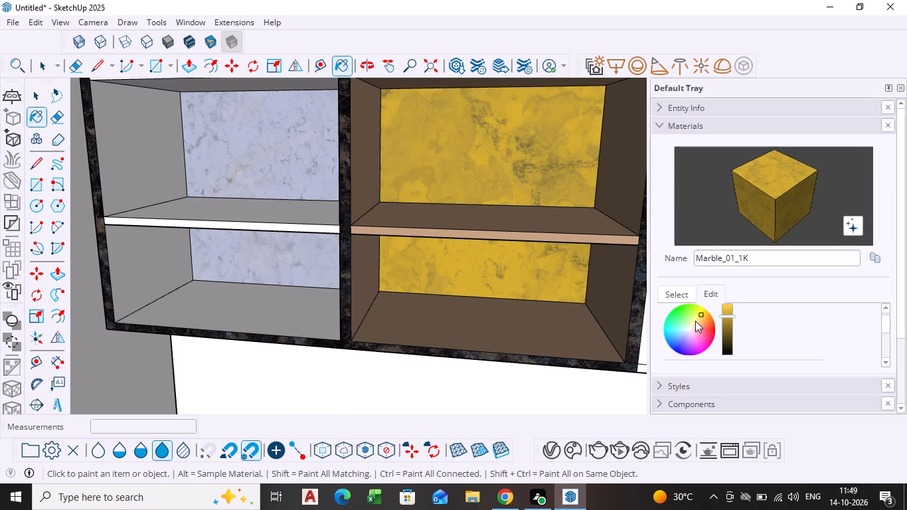
pyautogui.click(689, 325)
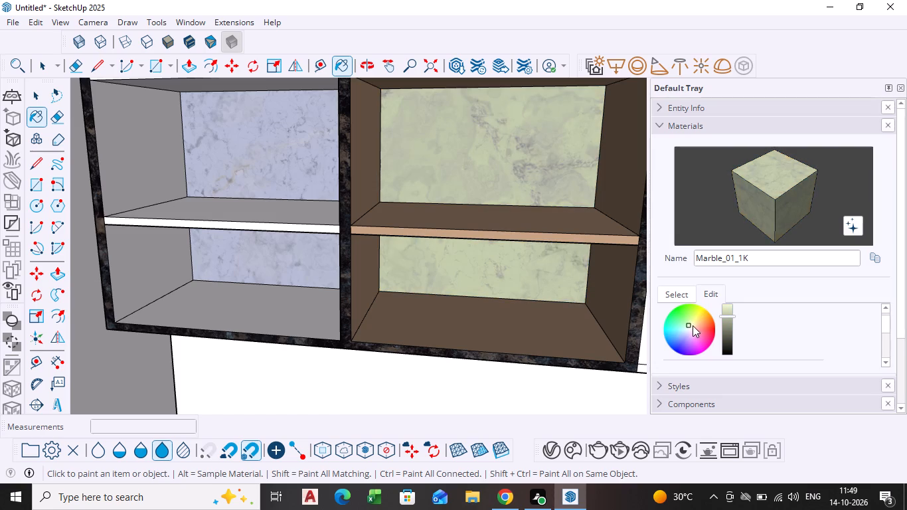
pyautogui.click(698, 325)
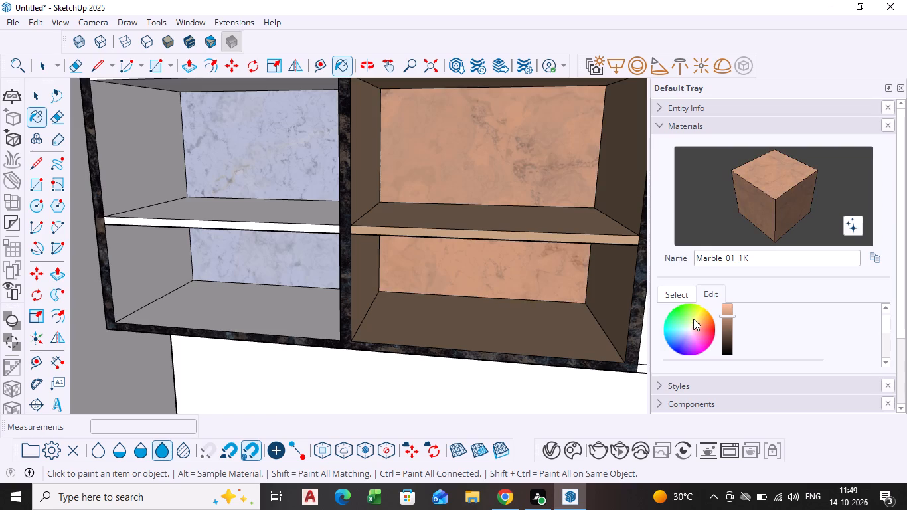
pyautogui.click(693, 318)
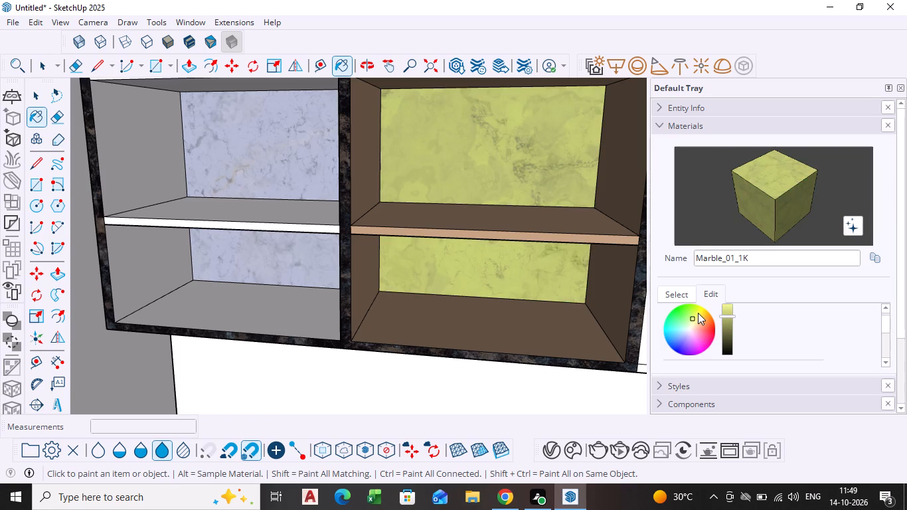
pyautogui.click(698, 313)
pyautogui.click(697, 323)
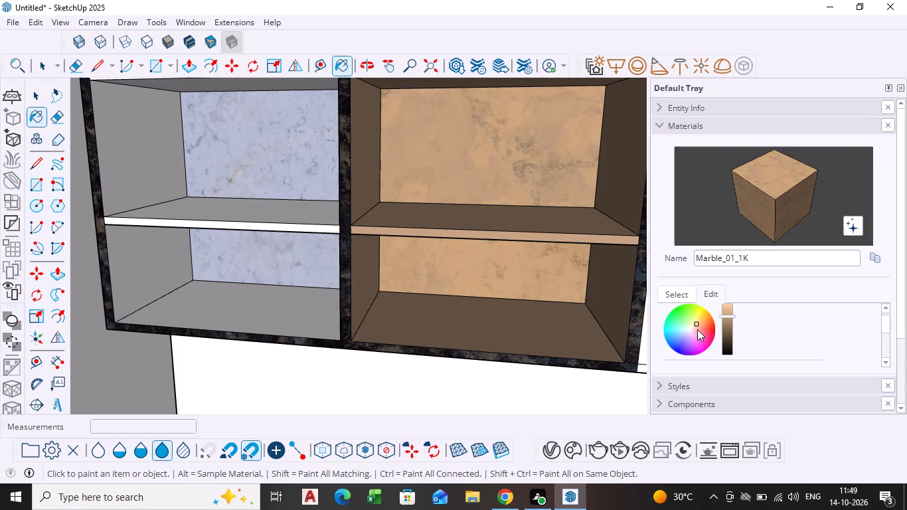
pyautogui.scroll(-5, 533, 325)
pyautogui.scroll(-4, 447, 312)
pyautogui.moveTo(469, 284); pyautogui.dragTo(473, 281, button='middle')
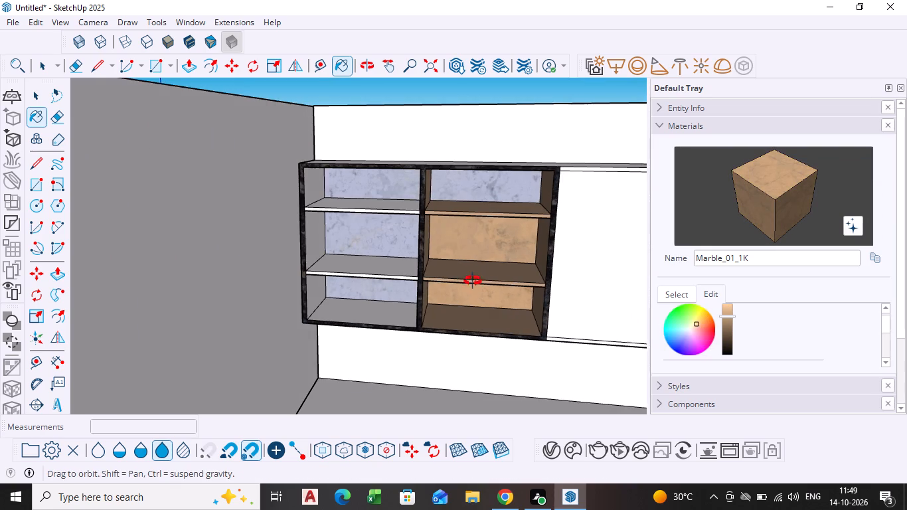
# Switch the Marble_01_1K tint to the HSB picker and lighten it to brightness 96 and saturation 13.
pyautogui.moveTo(473, 281); pyautogui.dragTo(496, 260, button='middle')
pyautogui.scroll(3, 490, 210)
pyautogui.scroll(-1, 755, 321)
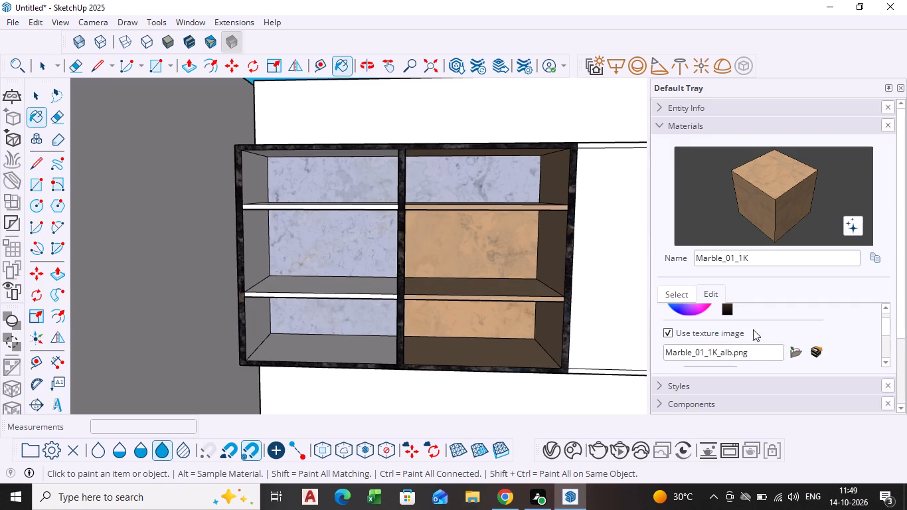
pyautogui.scroll(5, 774, 338)
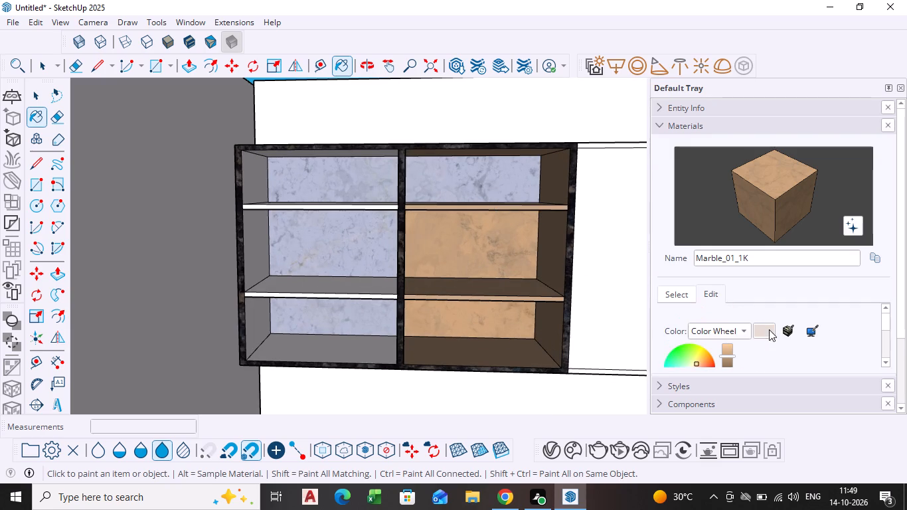
pyautogui.click(736, 331)
pyautogui.click(720, 364)
pyautogui.scroll(-1, 815, 338)
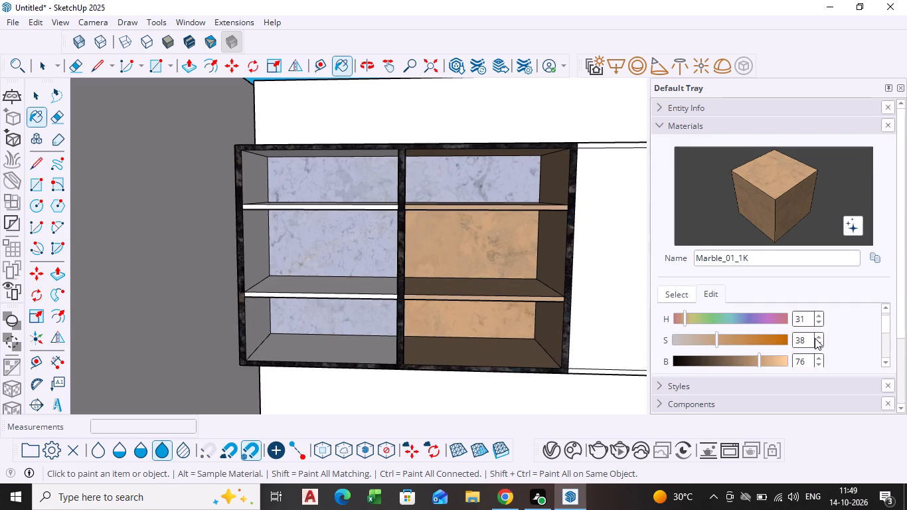
pyautogui.click(782, 361)
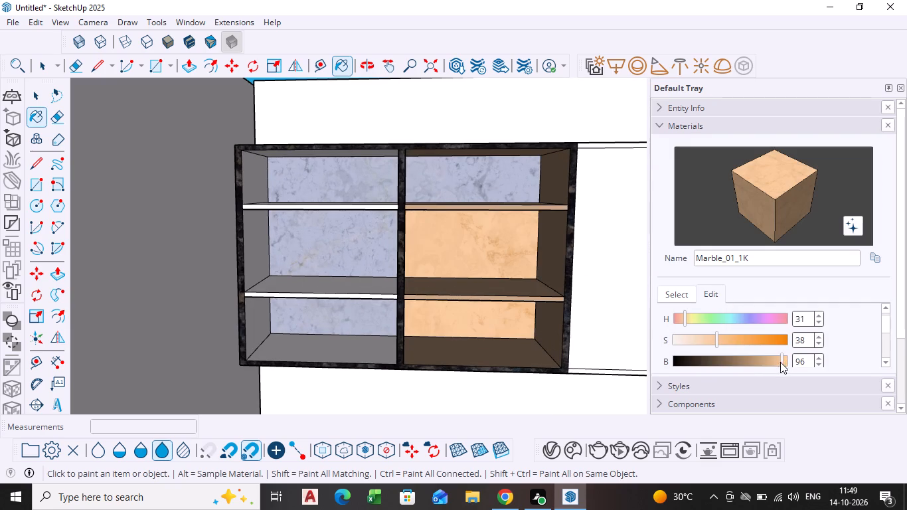
pyautogui.click(699, 339)
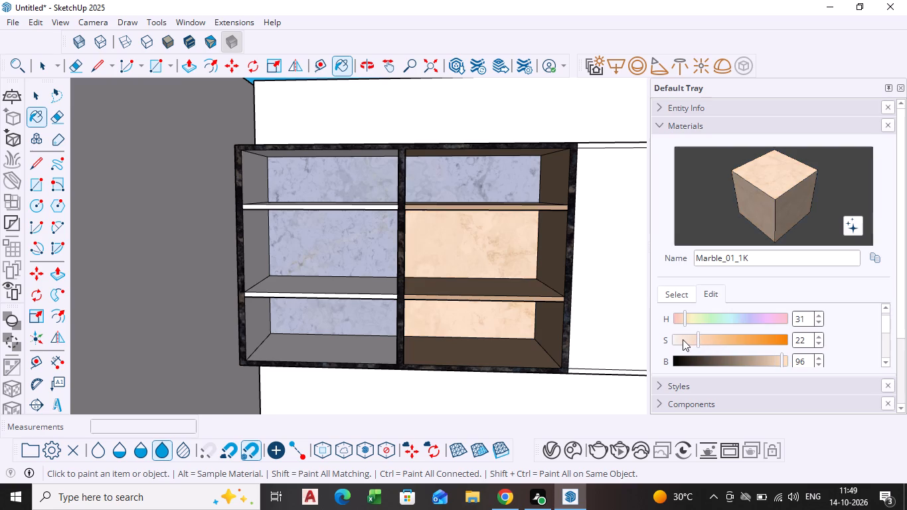
pyautogui.click(683, 339)
pyautogui.click(688, 339)
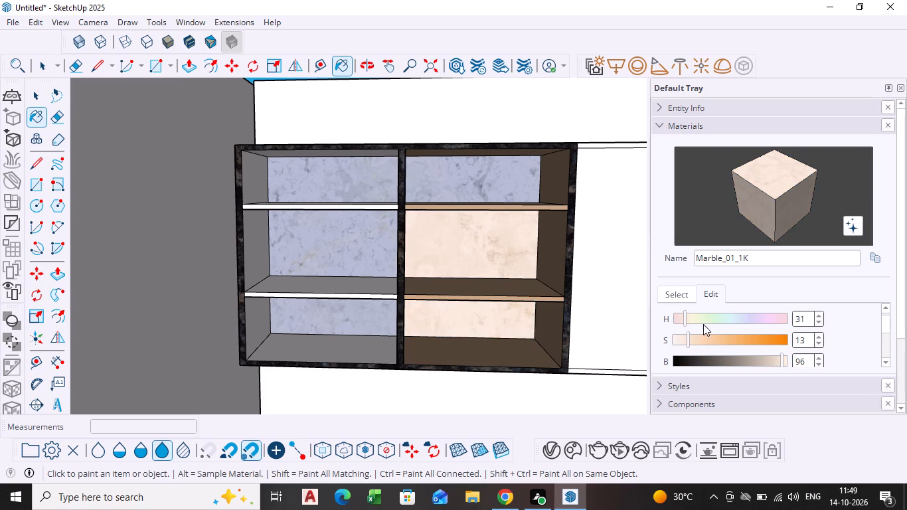
# Set the Marble_01_1K brightness to 99 and saturation to 22.
pyautogui.scroll(-1, 767, 349)
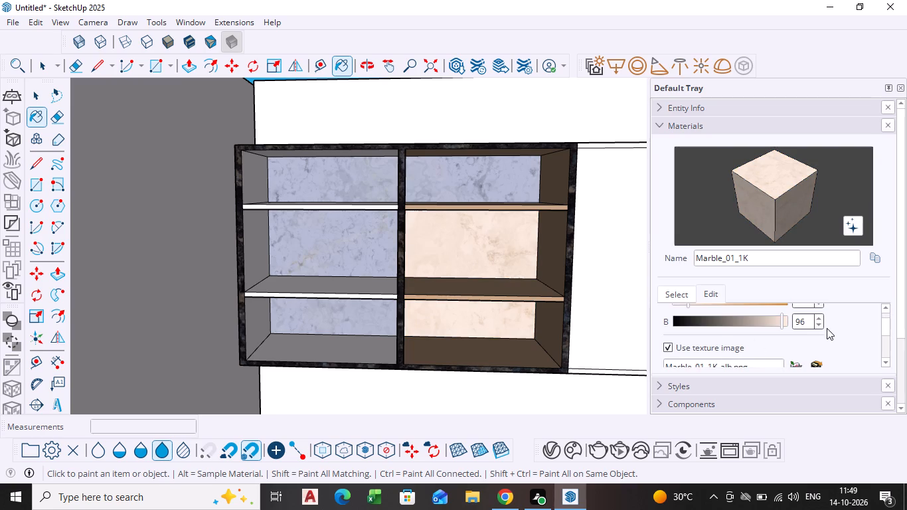
pyautogui.click(785, 320)
pyautogui.scroll(-2, 819, 331)
pyautogui.scroll(3, 819, 331)
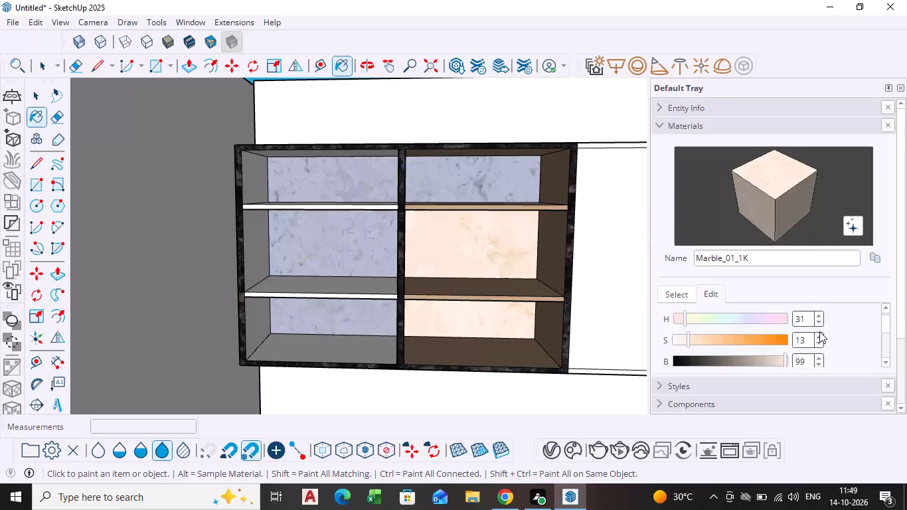
pyautogui.click(693, 340)
pyautogui.click(698, 341)
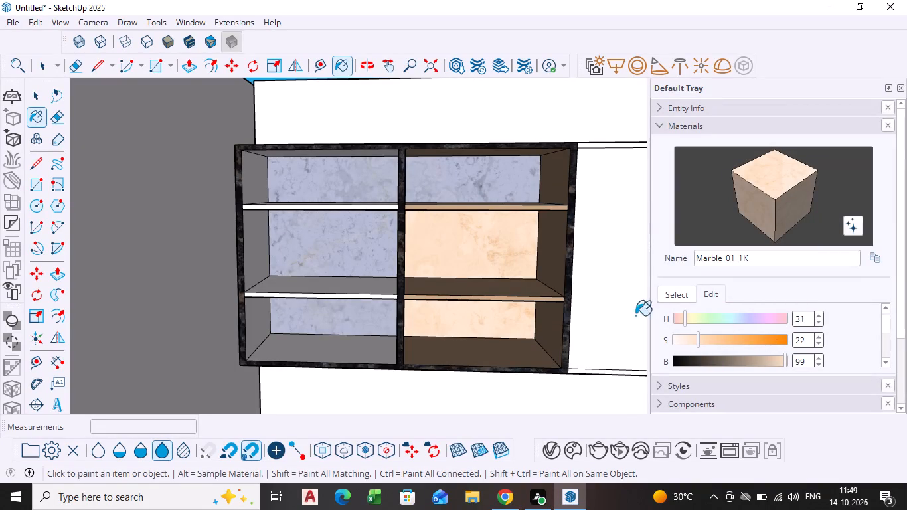
# Paint the right bay's upper back panel and all three left bay back panels with Marble_01_1K.
pyautogui.click(794, 206)
pyautogui.click(526, 181)
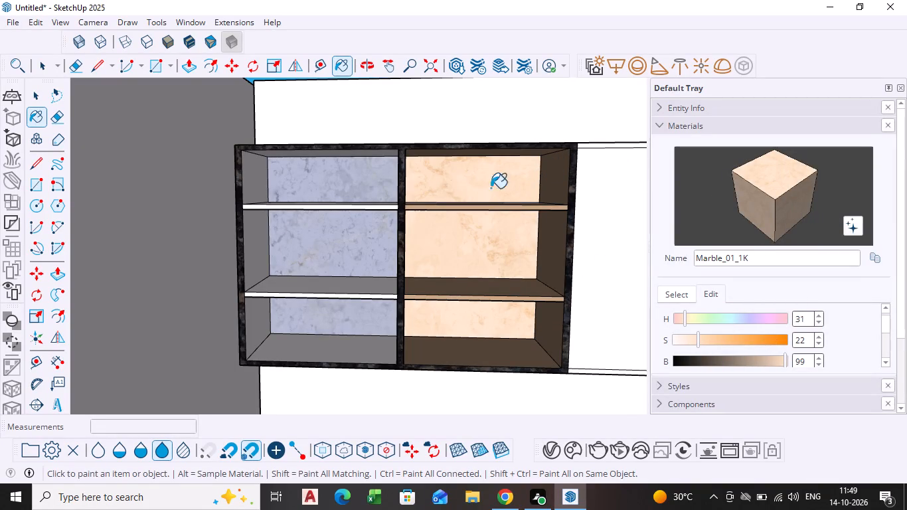
pyautogui.click(353, 191)
pyautogui.click(337, 264)
pyautogui.click(333, 313)
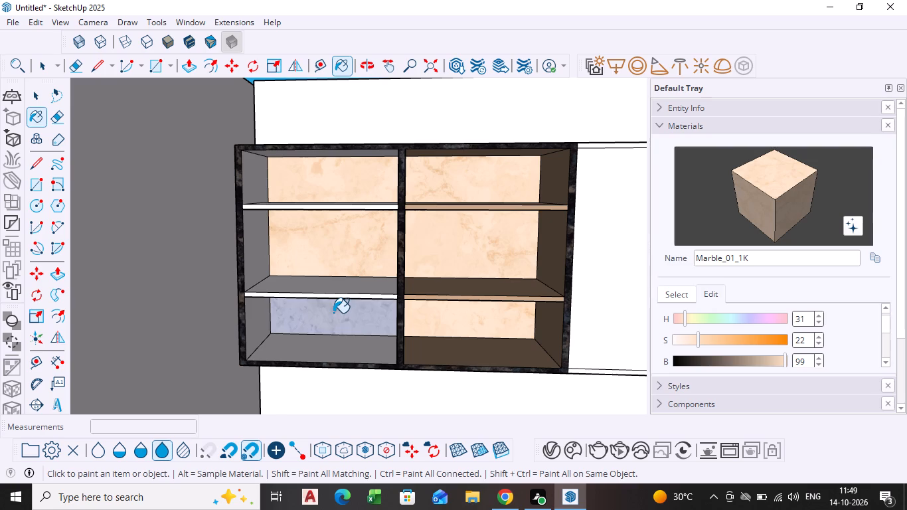
# Paint the right bay's lower shelf top and front edge, bottom panel and lower compartment's divider face with Marble_01_1K.
pyautogui.click(467, 285)
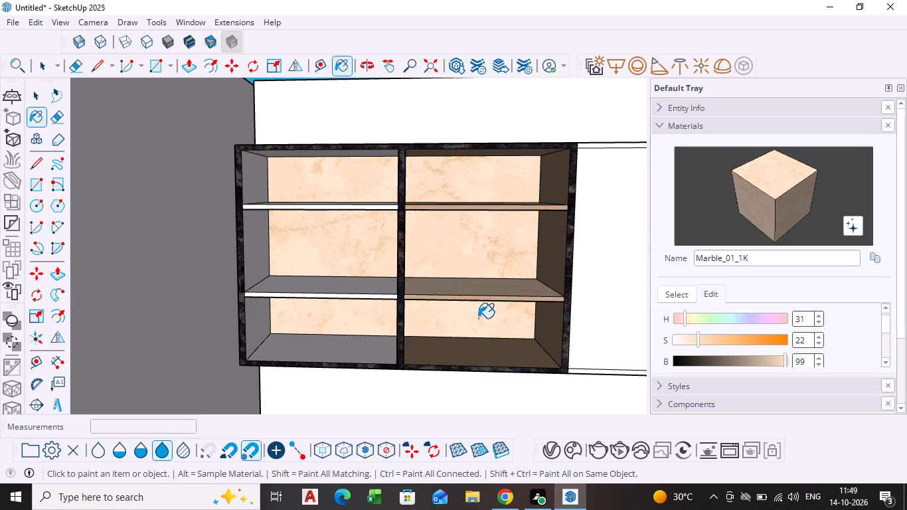
pyautogui.click(479, 347)
pyautogui.scroll(4, 481, 336)
pyautogui.moveTo(478, 318); pyautogui.dragTo(482, 297, button='middle')
pyautogui.scroll(3, 482, 290)
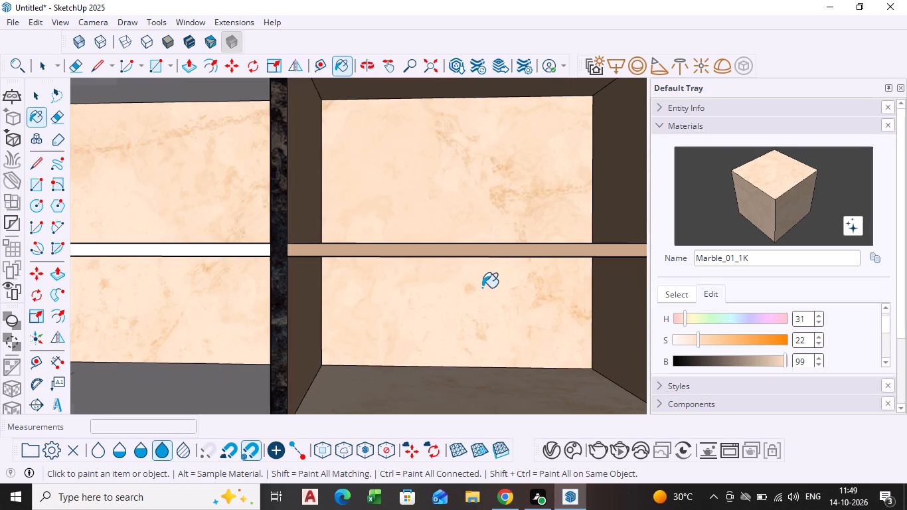
pyautogui.click(483, 254)
pyautogui.click(312, 323)
# Paint the right bay's outer side faces in the middle and lower compartments and its middle and upper divider faces with Marble_01_1K.
pyautogui.scroll(-2, 655, 218)
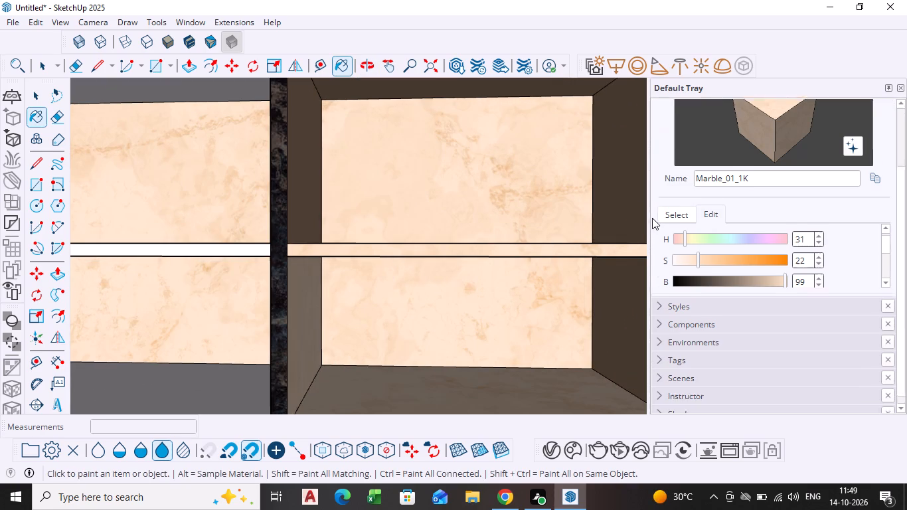
pyautogui.scroll(-1, 652, 218)
pyautogui.scroll(-7, 529, 237)
pyautogui.moveTo(528, 237); pyautogui.dragTo(525, 258, button='middle')
pyautogui.scroll(-1, 528, 238)
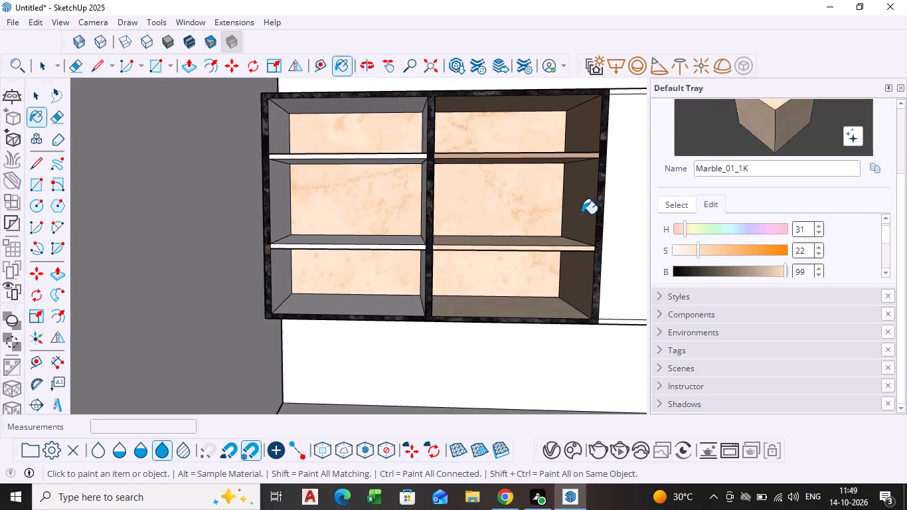
pyautogui.click(582, 214)
pyautogui.click(572, 288)
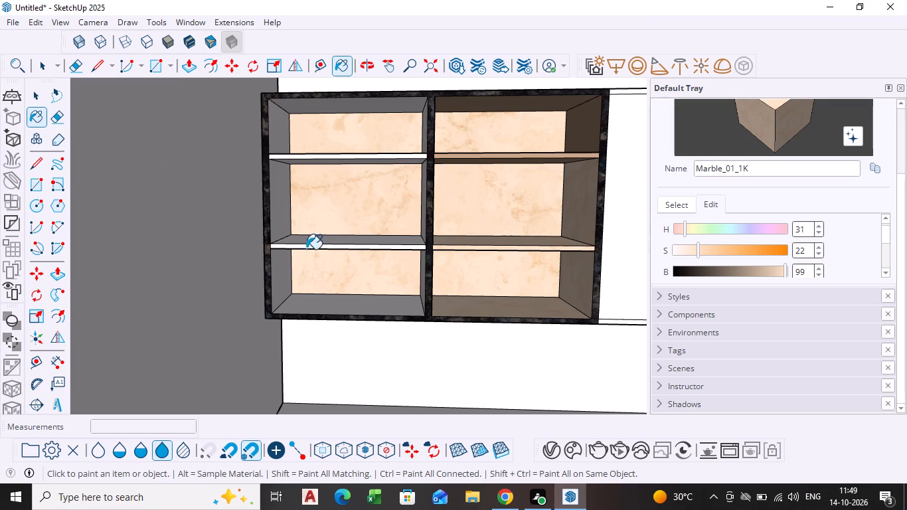
pyautogui.moveTo(358, 236); pyautogui.dragTo(201, 240, button='middle')
pyautogui.click(419, 222)
pyautogui.click(418, 116)
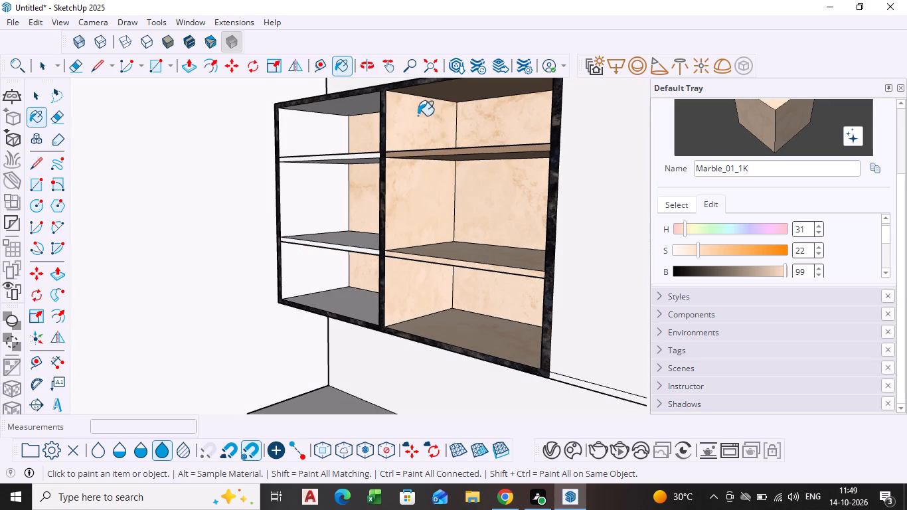
# Paint the front edge, underside and top of the right bay's upper shelf with Marble_01_1K.
pyautogui.scroll(4, 449, 150)
pyautogui.click(456, 153)
pyautogui.moveTo(465, 173); pyautogui.dragTo(493, 126, button='middle')
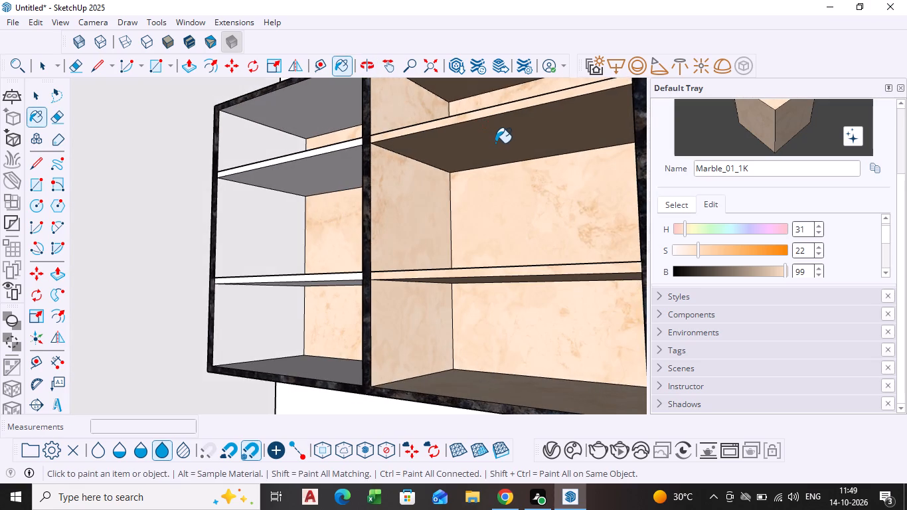
pyautogui.click(495, 143)
pyautogui.scroll(-2, 496, 143)
pyautogui.moveTo(496, 144); pyautogui.dragTo(530, 277, button='middle')
pyautogui.click(539, 185)
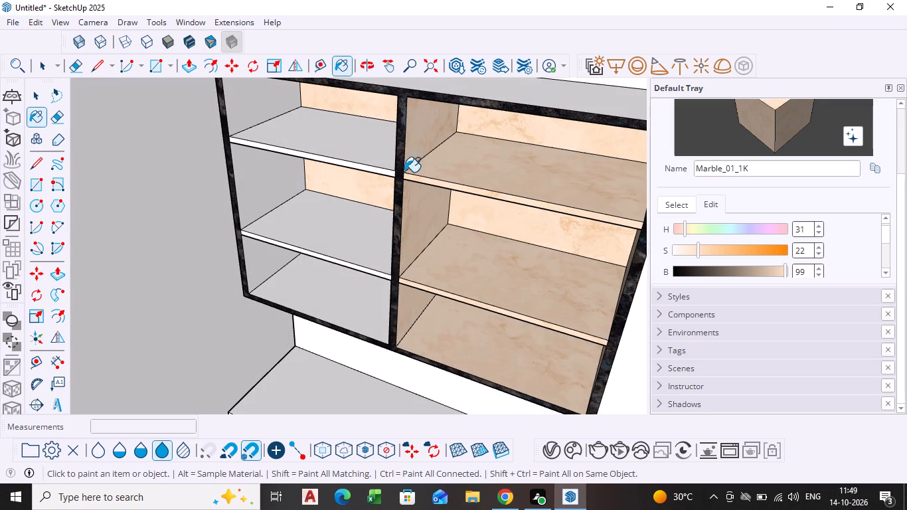
# Paint the tops of the left bay's two shelves and its bottom panel with Marble_01_1K.
pyautogui.click(365, 148)
pyautogui.click(329, 216)
pyautogui.click(318, 304)
# Paint the left bay's outer side faces in all three compartments with Marble_01_1K.
pyautogui.scroll(-2, 326, 329)
pyautogui.moveTo(326, 329); pyautogui.dragTo(327, 331, button='middle')
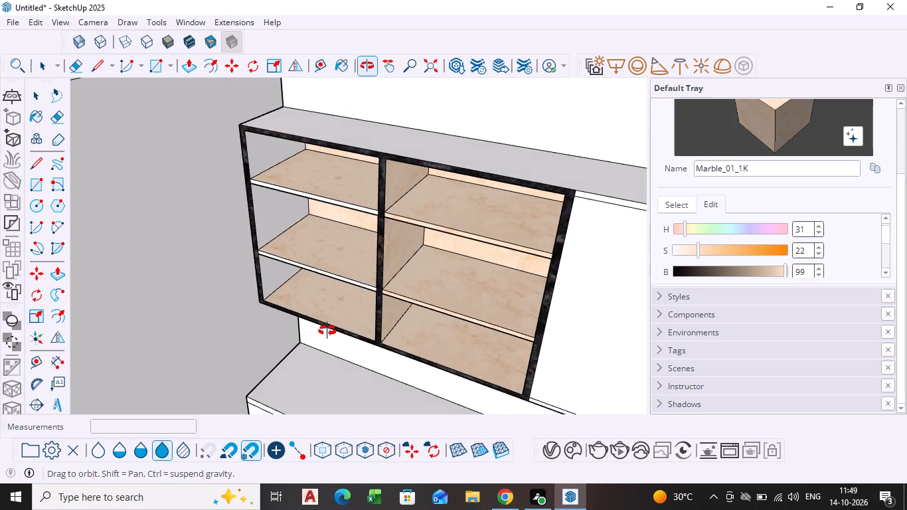
pyautogui.scroll(-1, 327, 331)
pyautogui.moveTo(327, 331); pyautogui.dragTo(414, 264, button='middle')
pyautogui.scroll(4, 319, 205)
pyautogui.click(319, 205)
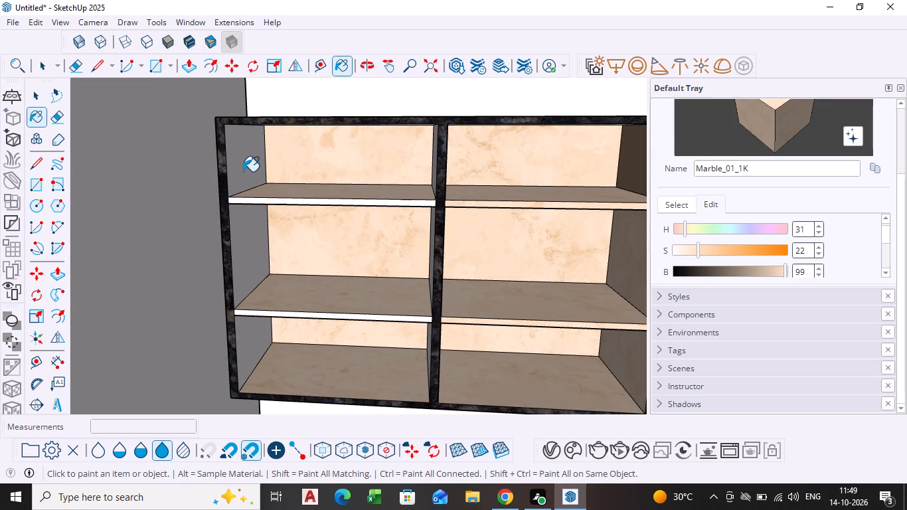
pyautogui.click(243, 171)
pyautogui.click(245, 253)
pyautogui.click(250, 347)
# Paint the front edges of the left bay's lower and upper shelves with Marble_01_1K.
pyautogui.scroll(4, 280, 331)
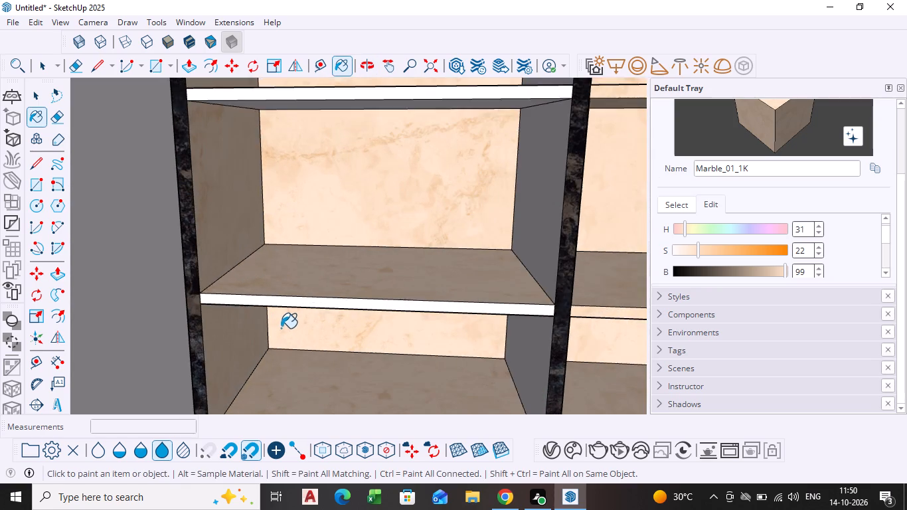
pyautogui.moveTo(282, 324); pyautogui.dragTo(322, 299, button='middle')
pyautogui.click(319, 297)
pyautogui.scroll(4, 319, 297)
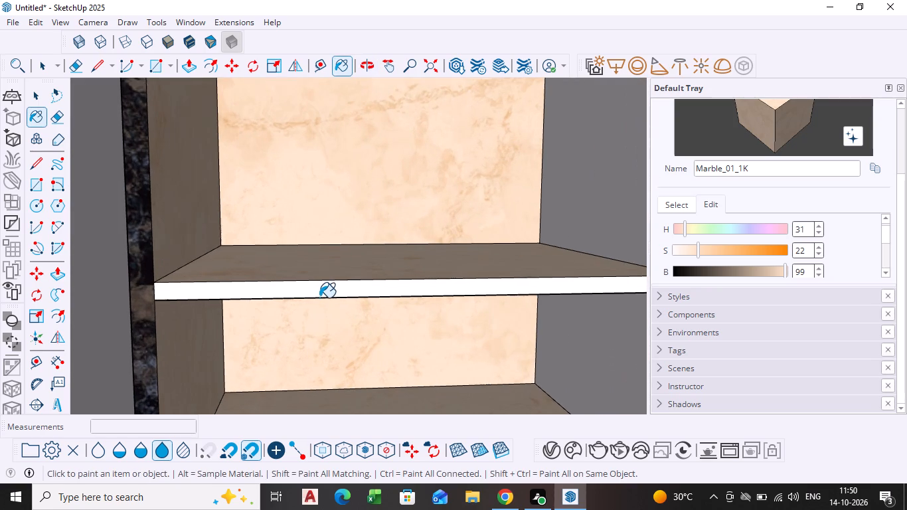
pyautogui.click(319, 297)
pyautogui.scroll(5, 320, 297)
pyautogui.click(325, 288)
pyautogui.scroll(-4, 325, 287)
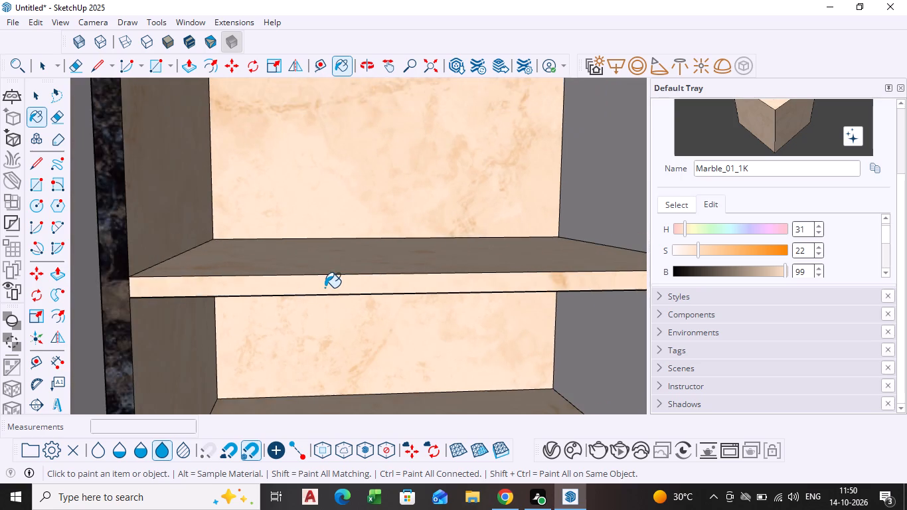
pyautogui.scroll(-6, 324, 286)
pyautogui.scroll(-1, 329, 225)
pyautogui.moveTo(329, 225); pyautogui.dragTo(330, 266, button='middle')
pyautogui.keyDown('shift'); pyautogui.scroll(-1, 331, 281); pyautogui.keyUp('shift')
pyautogui.scroll(4, 339, 172)
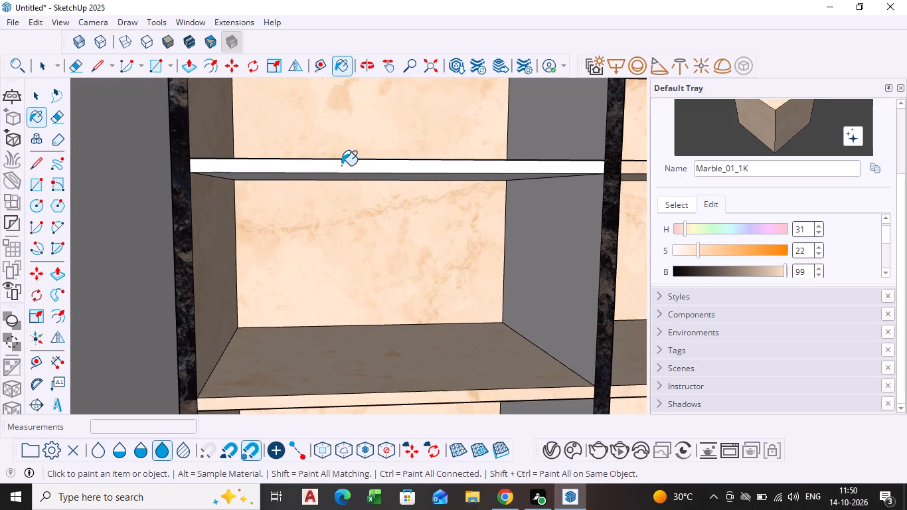
pyautogui.click(341, 165)
# Paint the left bay's divider faces in the upper and middle compartments with Marble_01_1K.
pyautogui.click(582, 131)
pyautogui.click(568, 298)
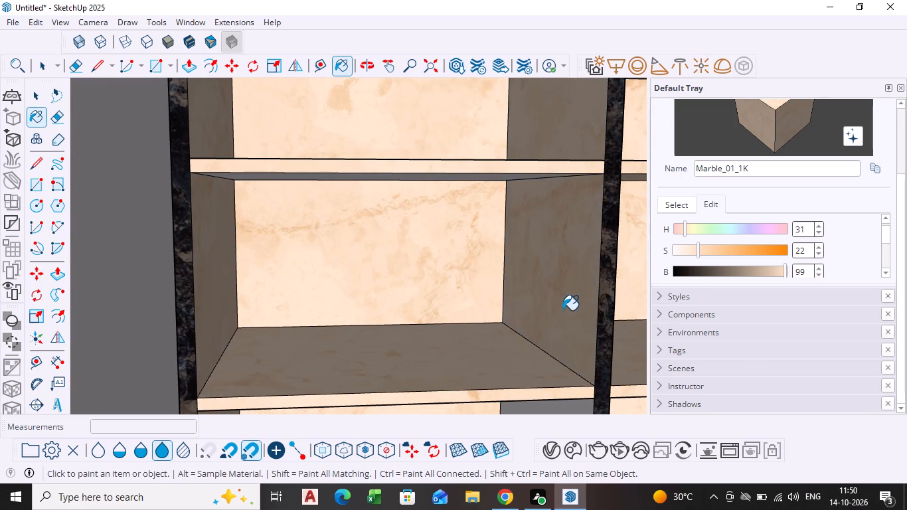
# Paint the underside of the left bay's upper shelf with Marble_01_1K.
pyautogui.scroll(-4, 545, 310)
pyautogui.moveTo(545, 347); pyautogui.dragTo(576, 305, button='middle')
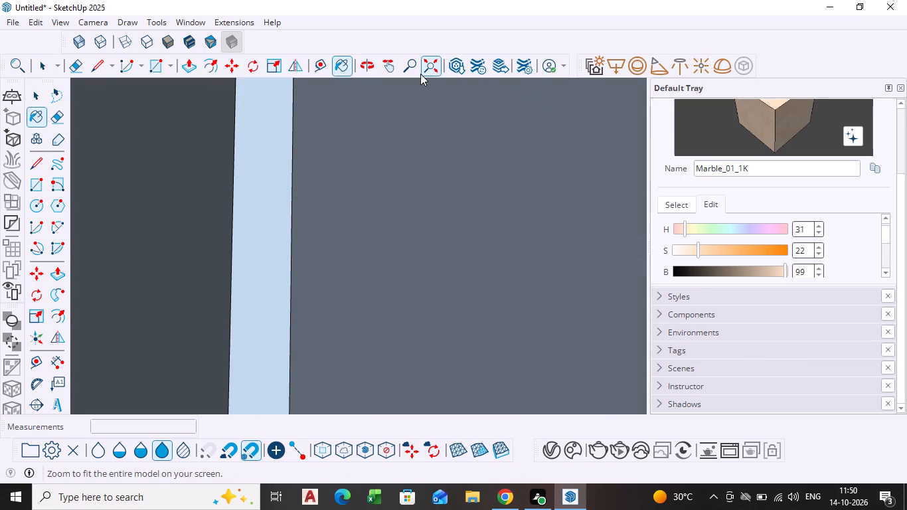
pyautogui.click(433, 65)
pyautogui.scroll(9, 226, 248)
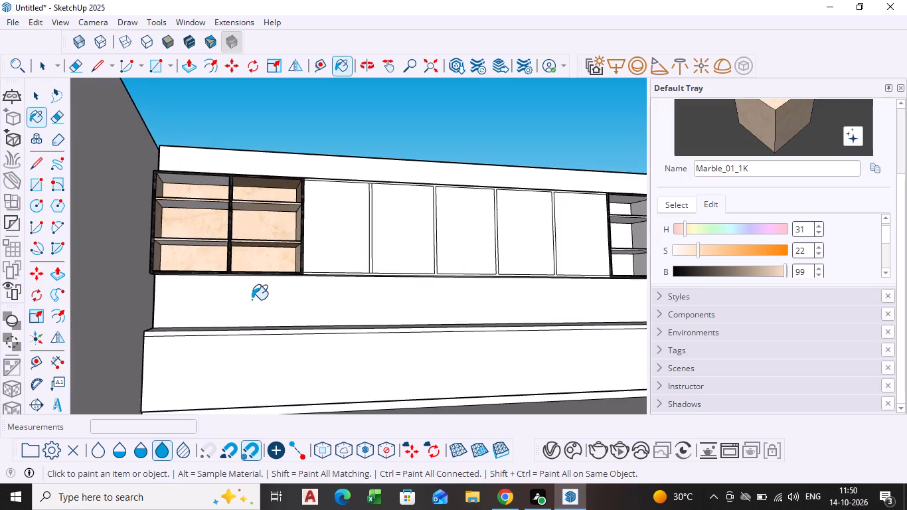
pyautogui.moveTo(252, 299); pyautogui.dragTo(266, 324, button='middle')
pyautogui.scroll(8, 277, 261)
pyautogui.click(308, 264)
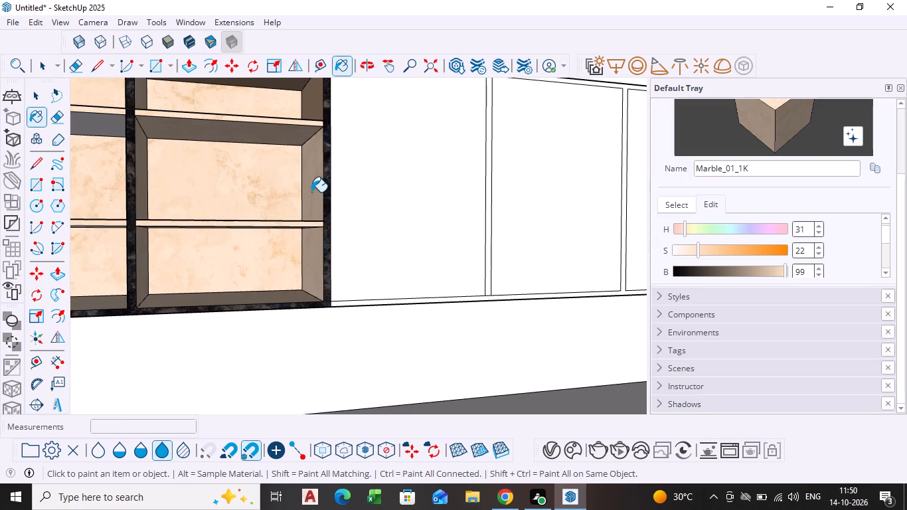
pyautogui.click(311, 192)
pyautogui.click(109, 130)
# Paint the divider face in the left bay's lower compartment with Marble_01_1K.
pyautogui.scroll(-4, 112, 157)
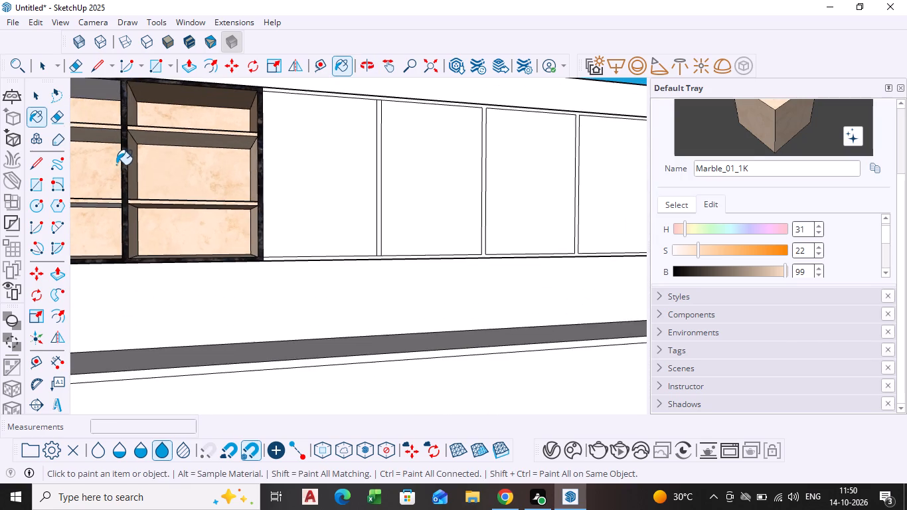
pyautogui.keyDown('shift'); pyautogui.moveTo(119, 167); pyautogui.dragTo(214, 198, button='middle'); pyautogui.keyUp('shift')
pyautogui.scroll(4, 235, 276)
pyautogui.moveTo(235, 276); pyautogui.dragTo(258, 284, button='middle')
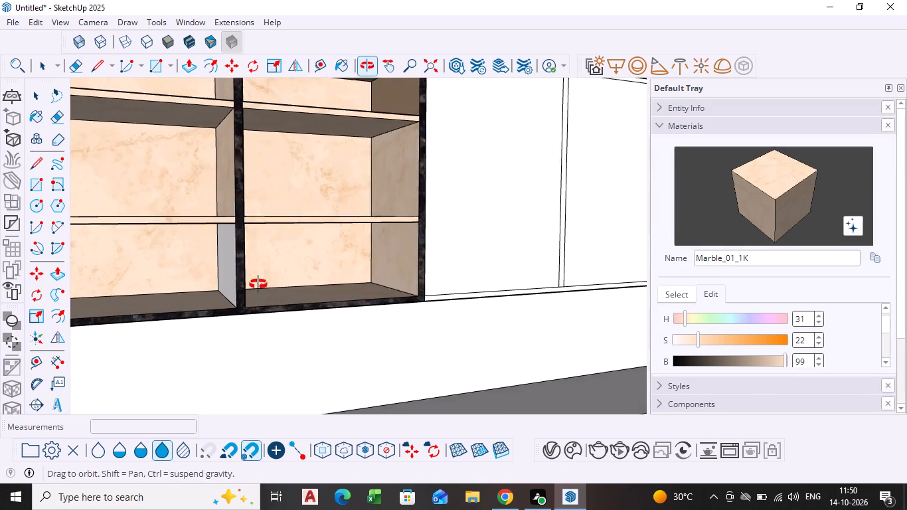
pyautogui.moveTo(258, 284); pyautogui.dragTo(273, 291, button='middle')
pyautogui.click(234, 274)
# Paint the top panel's underside in both bays and the right bay's upper outer side face with Marble_01_1K.
pyautogui.scroll(-4, 214, 226)
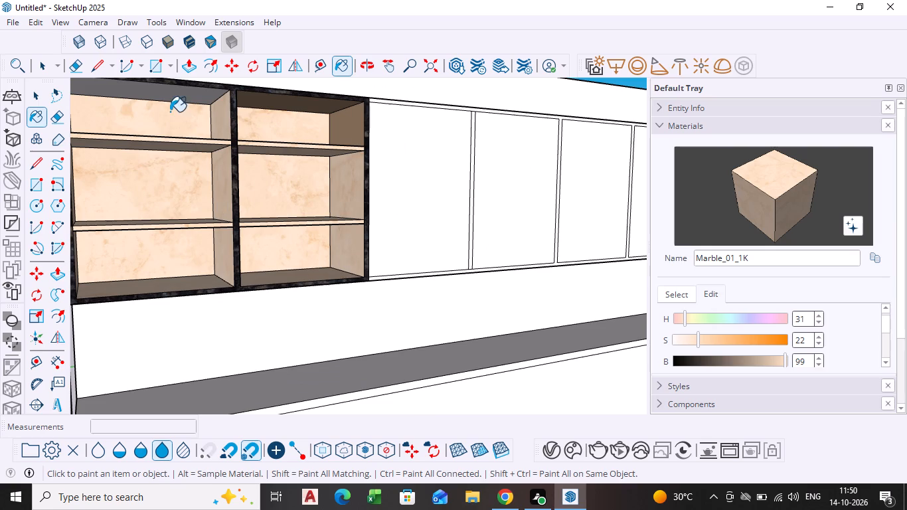
pyautogui.click(174, 96)
pyautogui.scroll(3, 266, 121)
pyautogui.click(292, 102)
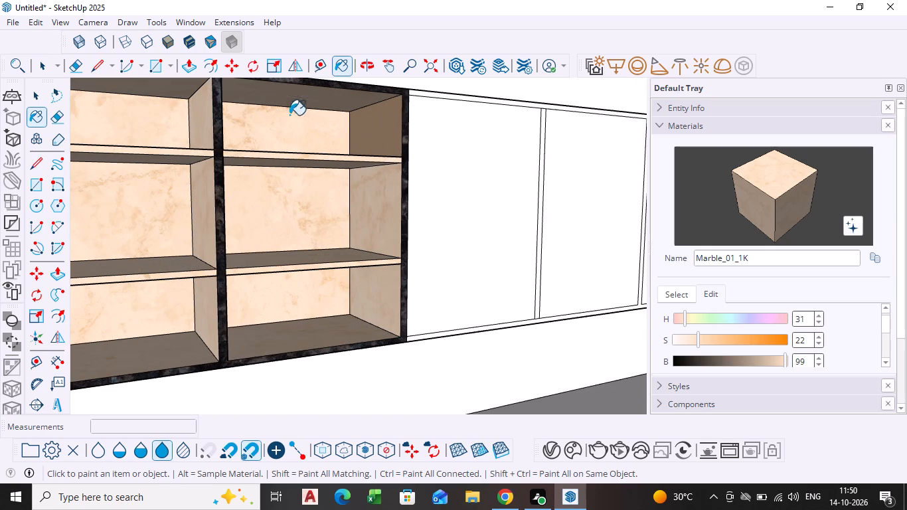
pyautogui.click(382, 131)
pyautogui.scroll(-3, 359, 218)
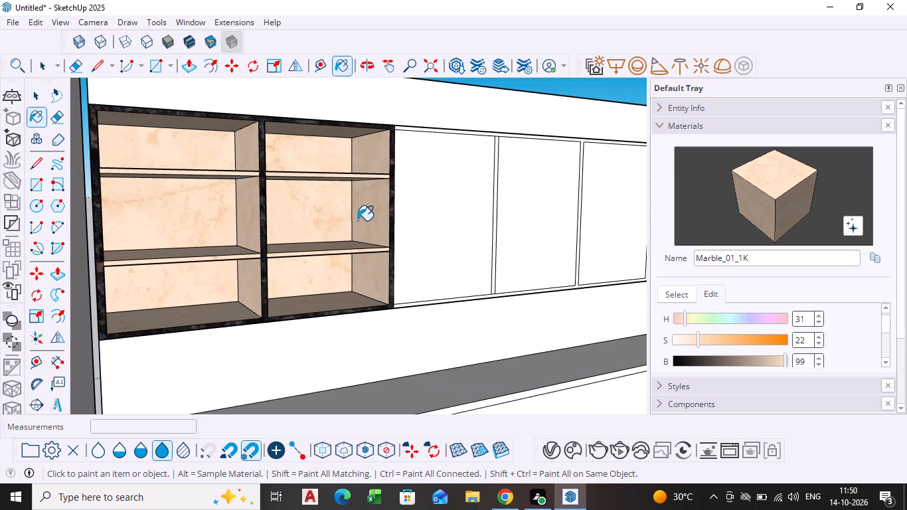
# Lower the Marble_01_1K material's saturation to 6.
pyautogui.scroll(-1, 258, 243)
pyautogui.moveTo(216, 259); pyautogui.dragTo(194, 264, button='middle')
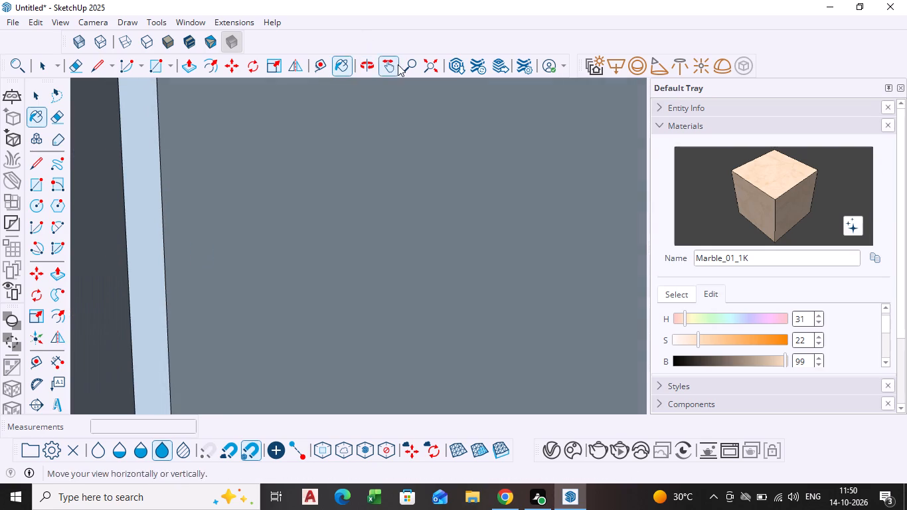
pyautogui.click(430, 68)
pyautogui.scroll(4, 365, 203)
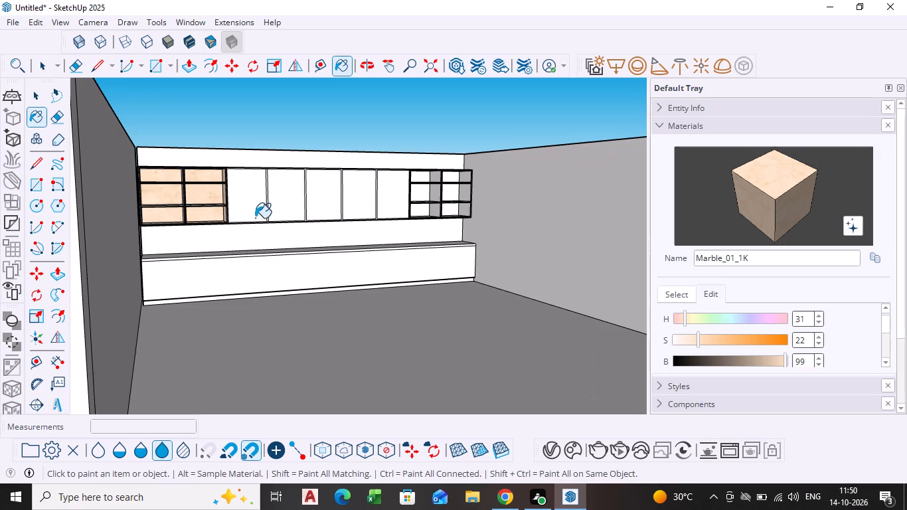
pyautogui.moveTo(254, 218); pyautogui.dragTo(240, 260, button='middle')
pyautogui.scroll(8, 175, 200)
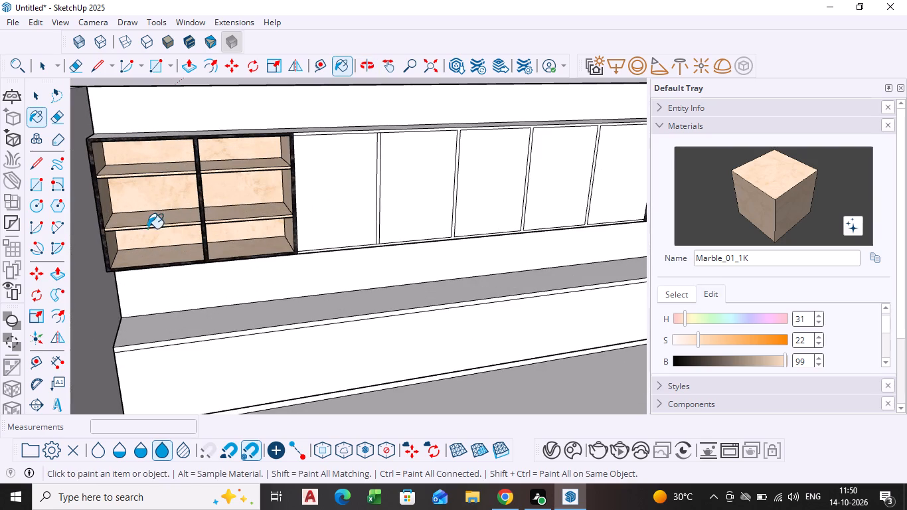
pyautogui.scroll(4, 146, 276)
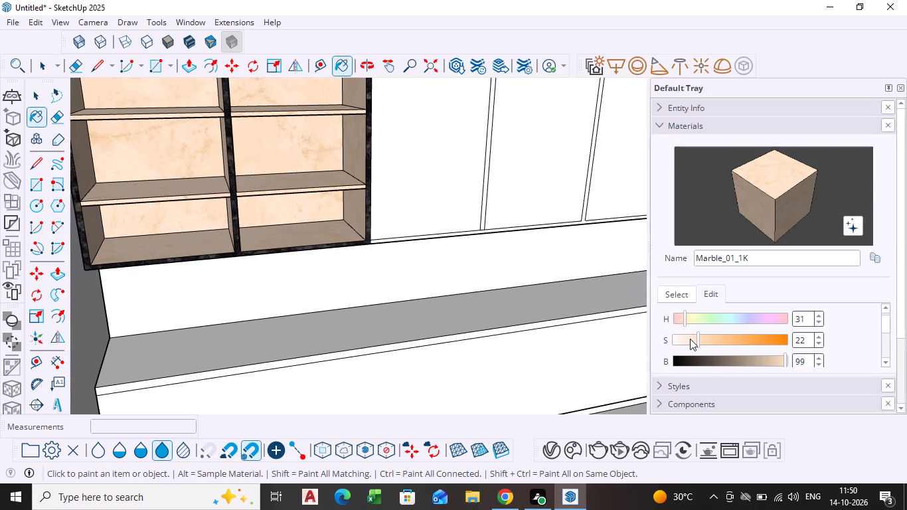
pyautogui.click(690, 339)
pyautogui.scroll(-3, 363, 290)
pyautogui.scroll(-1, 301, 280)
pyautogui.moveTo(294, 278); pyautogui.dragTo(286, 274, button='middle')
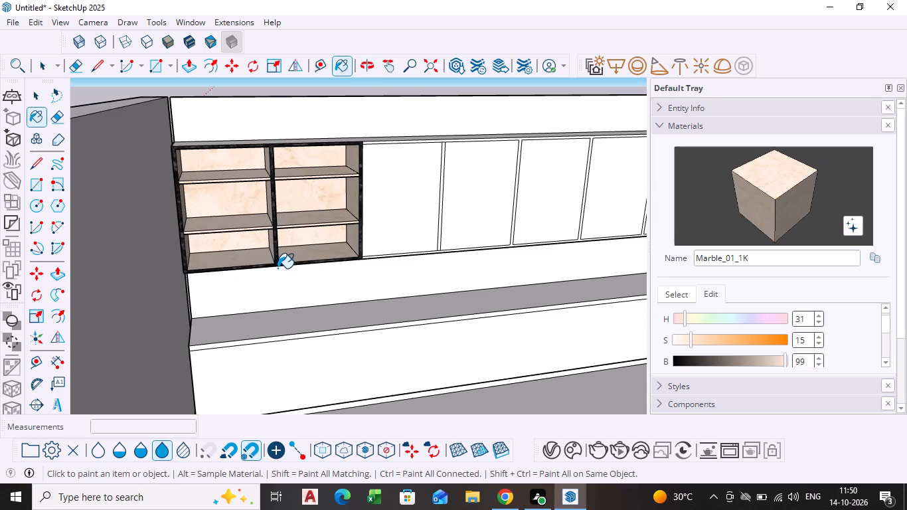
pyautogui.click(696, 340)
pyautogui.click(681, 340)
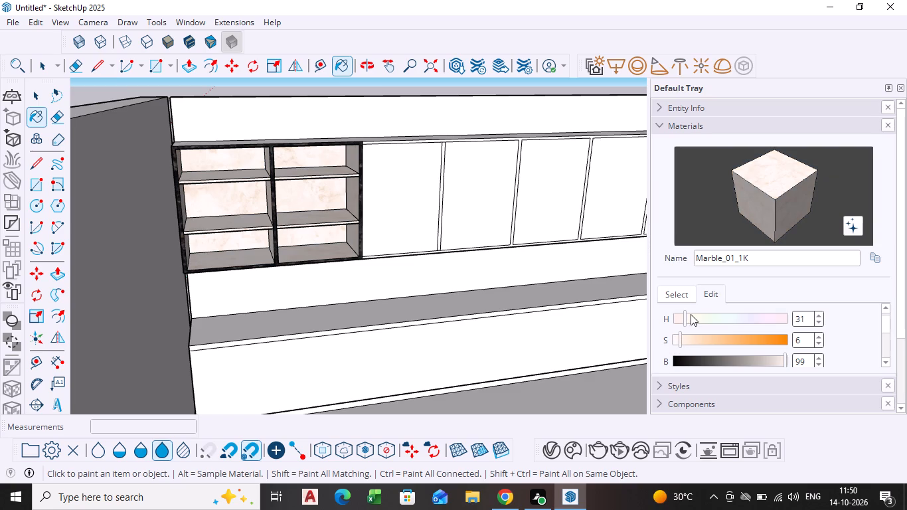
# Set the Marble_01_1K material's hue to 51 and its saturation to 18.
pyautogui.click(691, 314)
pyautogui.scroll(-2, 835, 345)
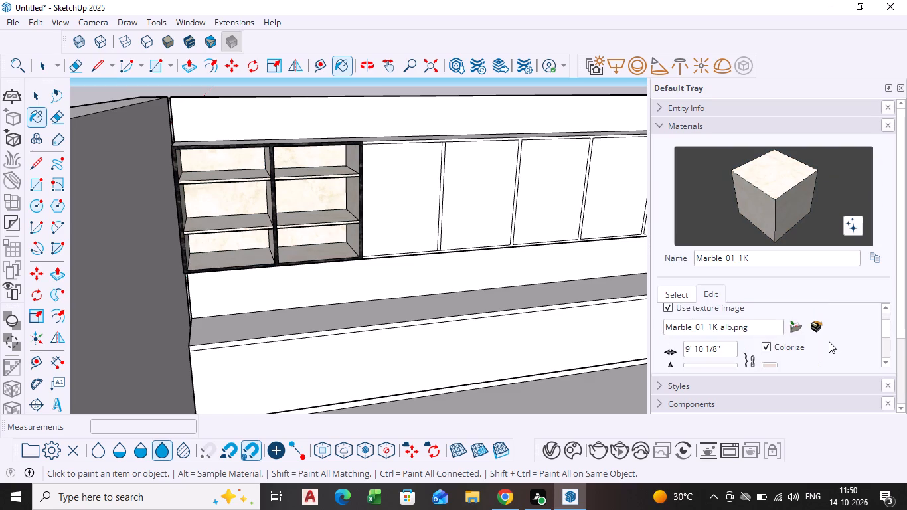
pyautogui.scroll(-6, 829, 341)
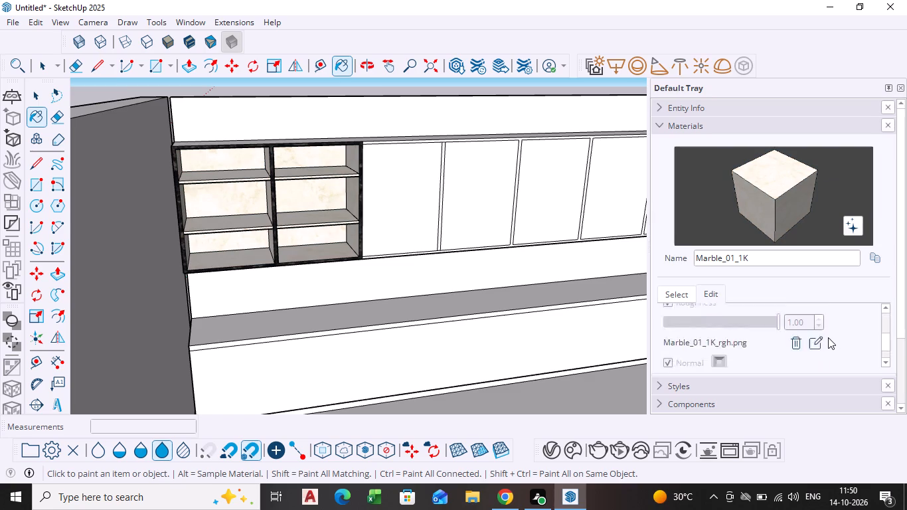
pyautogui.scroll(-2, 828, 337)
pyautogui.scroll(11, 828, 337)
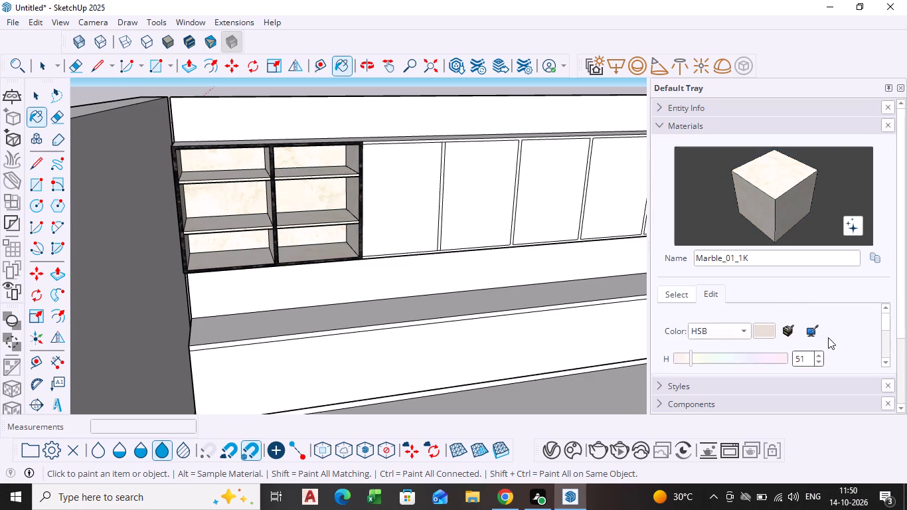
pyautogui.scroll(-1, 828, 337)
pyautogui.click(721, 341)
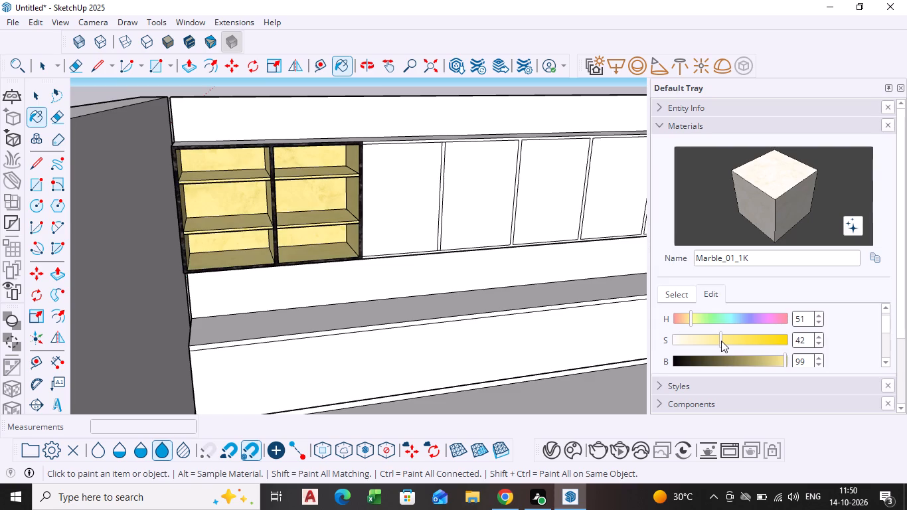
pyautogui.click(714, 341)
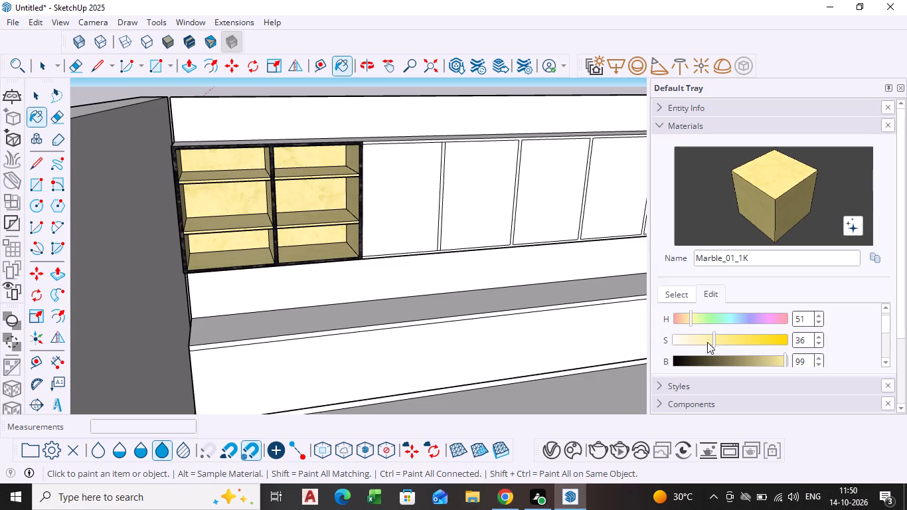
pyautogui.click(707, 342)
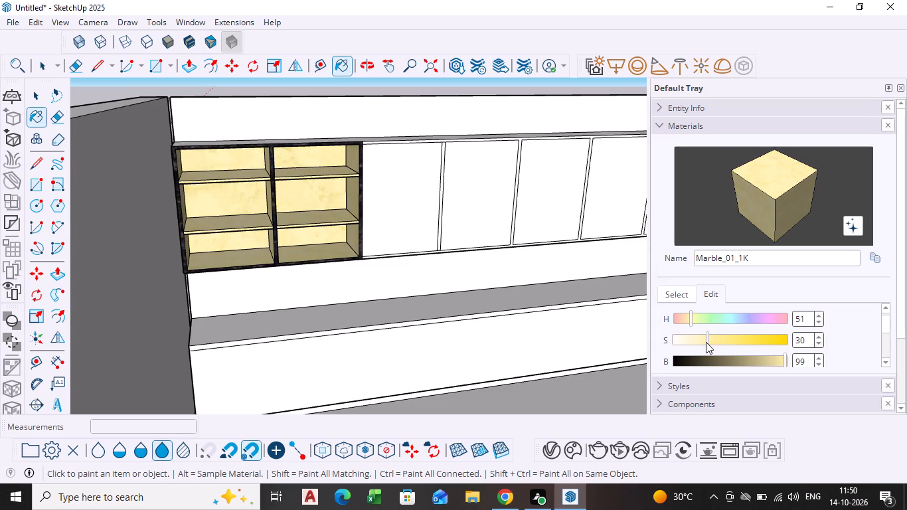
pyautogui.click(694, 339)
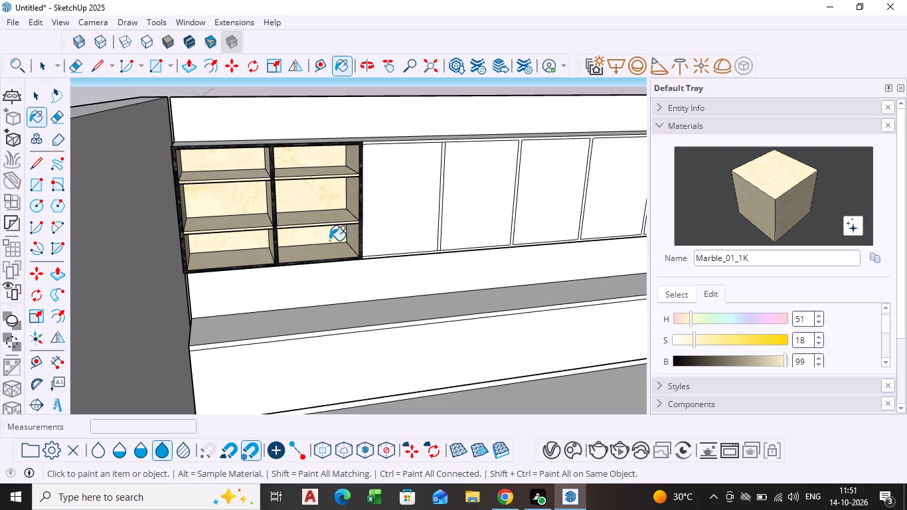
# Paint the five overhead cabinet door fronts between the two open shelf units with Marble_01_1K.
pyautogui.scroll(-4, 418, 241)
pyautogui.moveTo(406, 274); pyautogui.dragTo(350, 256, button='middle')
pyautogui.scroll(3, 364, 230)
pyautogui.click(410, 228)
pyautogui.click(483, 228)
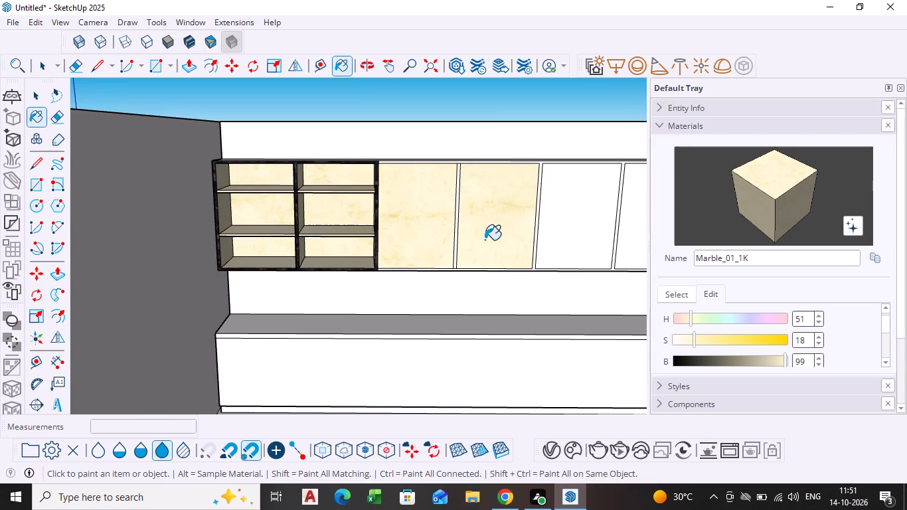
pyautogui.scroll(-4, 483, 261)
pyautogui.click(547, 240)
pyautogui.click(614, 238)
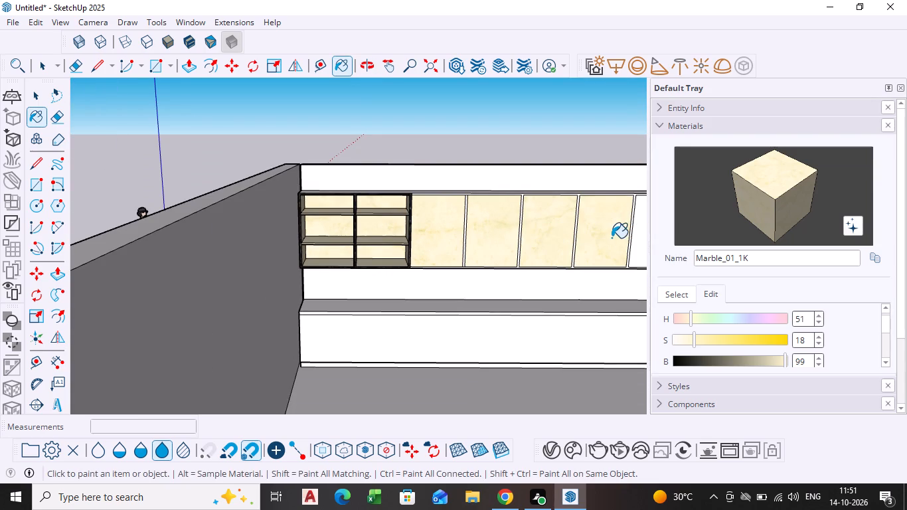
pyautogui.scroll(-3, 608, 238)
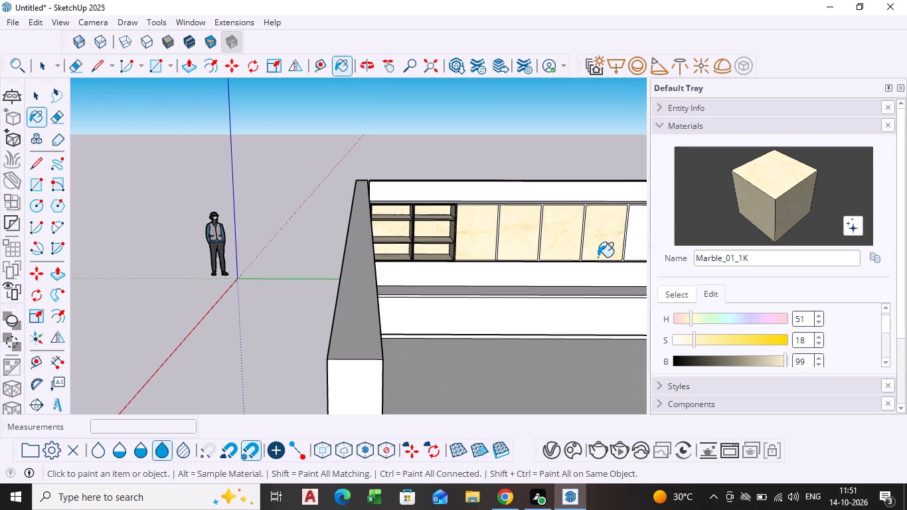
pyautogui.keyDown('shift'); pyautogui.moveTo(598, 258); pyautogui.dragTo(456, 266, button='middle'); pyautogui.keyUp('shift')
pyautogui.keyDown('shift'); pyautogui.scroll(-1, 598, 258); pyautogui.keyUp('shift')
pyautogui.click(491, 236)
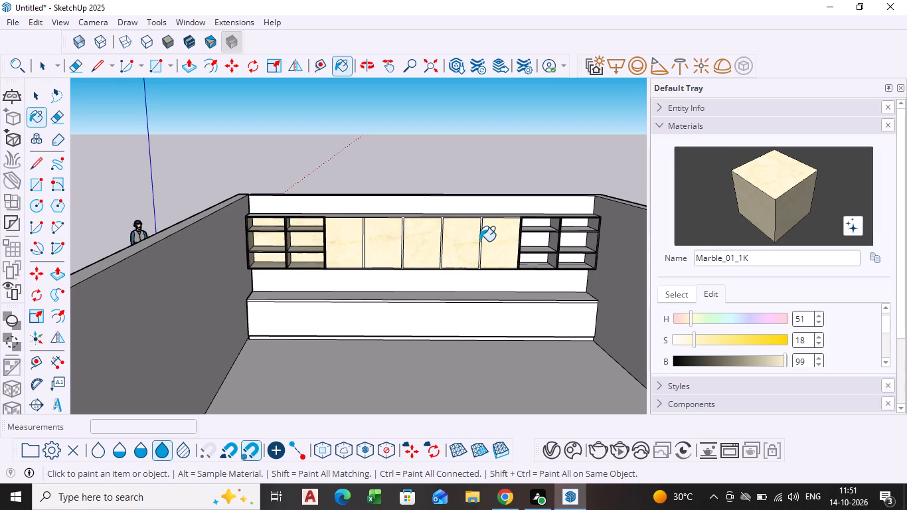
# Paint the upward-facing shelf and bottom-panel surfaces in both bays of the right open shelf unit with Marble_01_1K.
pyautogui.scroll(3, 570, 220)
pyautogui.moveTo(545, 243); pyautogui.dragTo(535, 266, button='middle')
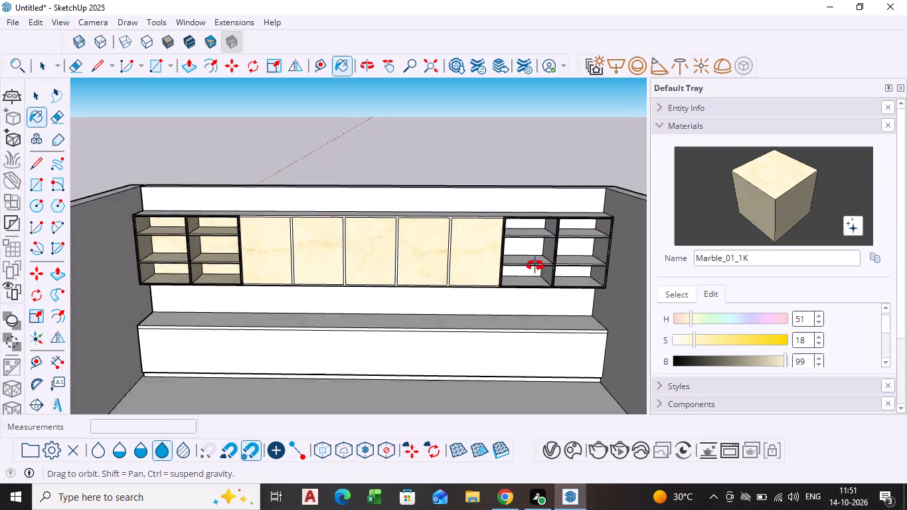
pyautogui.moveTo(535, 266); pyautogui.dragTo(525, 290, button='middle')
pyautogui.scroll(4, 530, 268)
pyautogui.click(539, 232)
pyautogui.click(544, 265)
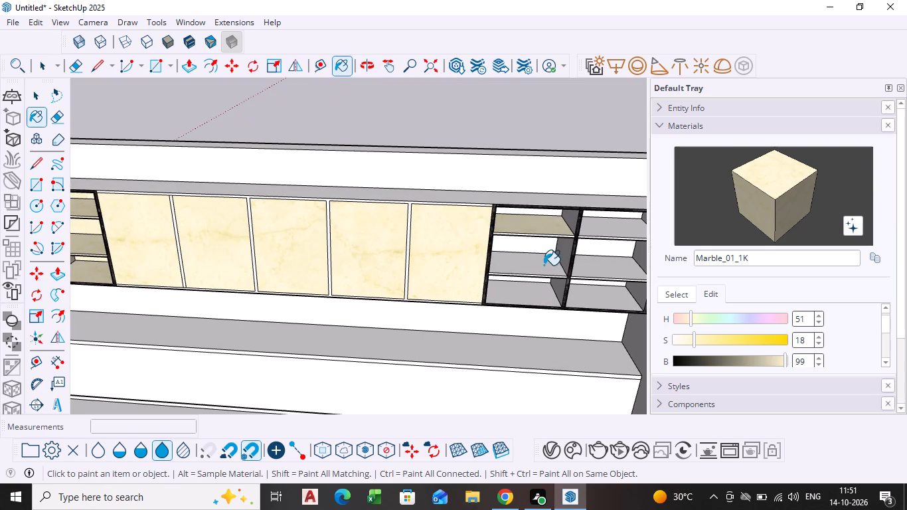
pyautogui.click(541, 301)
pyautogui.click(605, 268)
pyautogui.click(605, 300)
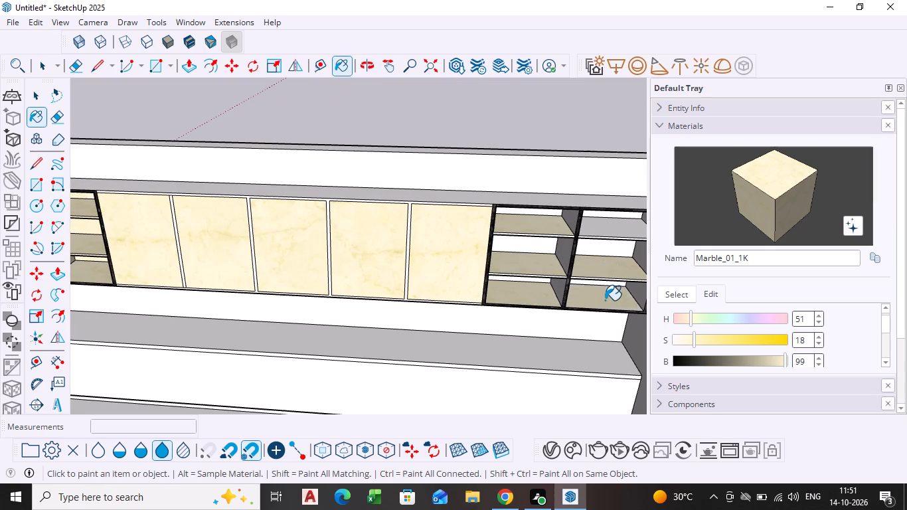
pyautogui.click(594, 236)
pyautogui.scroll(4, 597, 229)
pyautogui.click(598, 229)
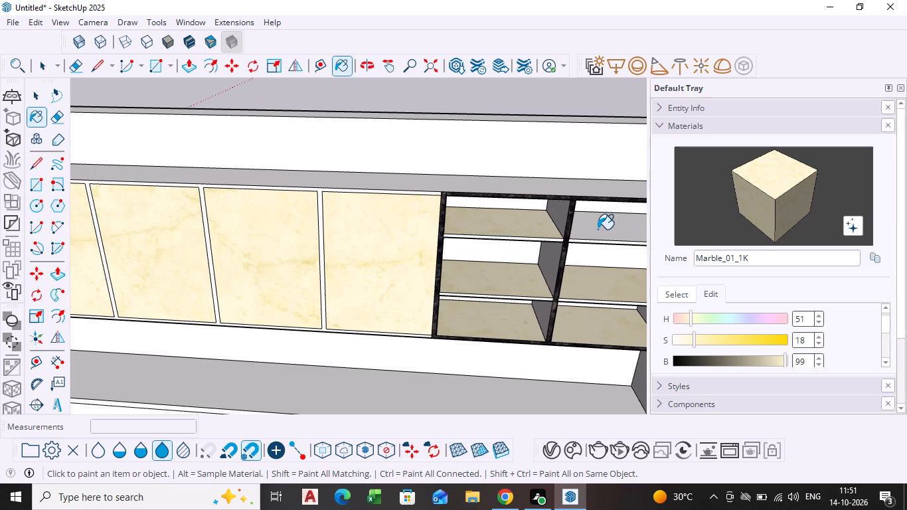
# Paint the back faces of all three compartments in the right shelf unit's left bay with Marble_01_1K.
pyautogui.moveTo(483, 256); pyautogui.dragTo(463, 209, button='middle')
pyautogui.scroll(4, 469, 211)
pyautogui.click(511, 199)
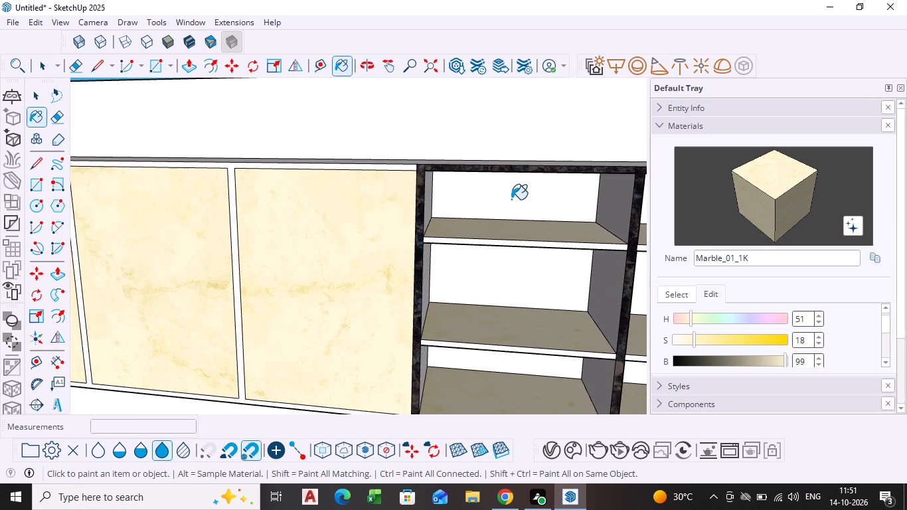
pyautogui.scroll(2, 483, 300)
pyautogui.click(485, 275)
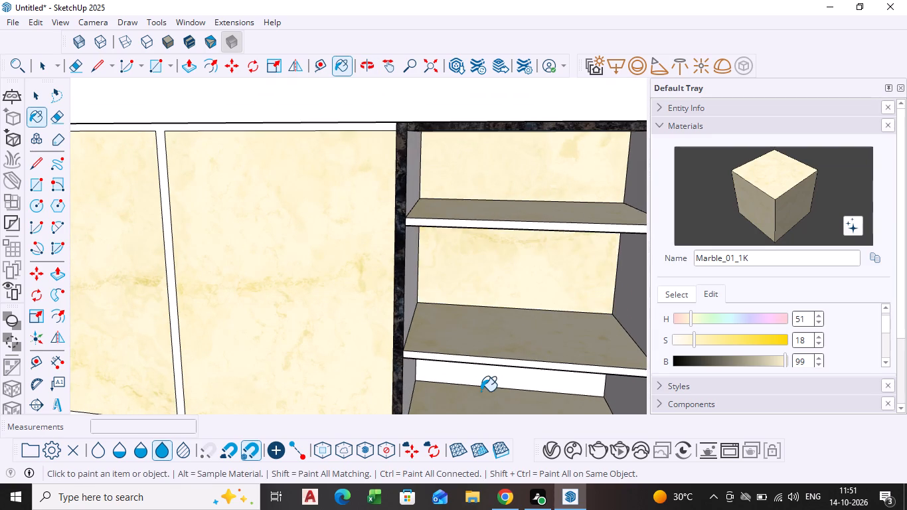
pyautogui.moveTo(476, 390); pyautogui.dragTo(495, 309, button='middle')
pyautogui.scroll(-1, 474, 389)
pyautogui.click(491, 389)
# Paint the back faces of all three compartments in the right shelf unit's right bay with Marble_01_1K.
pyautogui.scroll(-5, 475, 353)
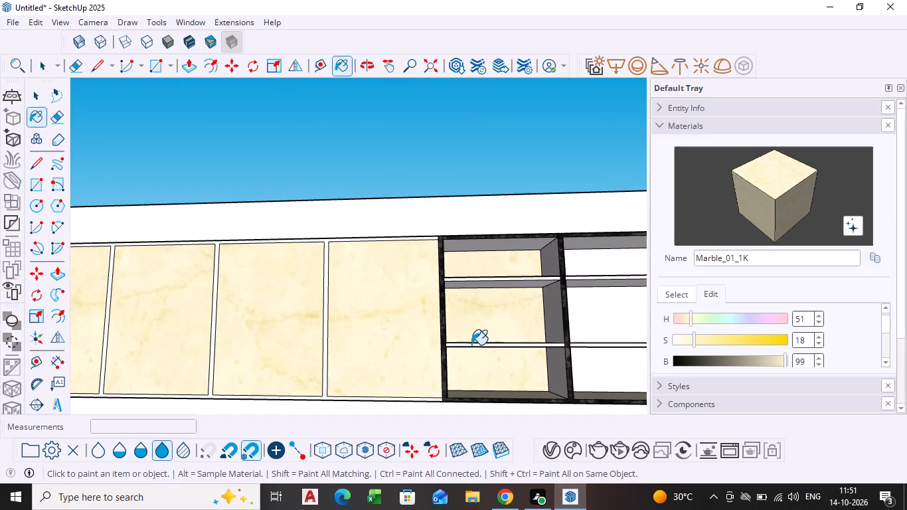
pyautogui.scroll(-5, 471, 345)
pyautogui.keyDown('shift'); pyautogui.moveTo(534, 359); pyautogui.dragTo(492, 351, button='middle'); pyautogui.keyUp('shift')
pyautogui.keyDown('shift'); pyautogui.scroll(-1, 534, 359); pyautogui.keyUp('shift')
pyautogui.scroll(2, 521, 322)
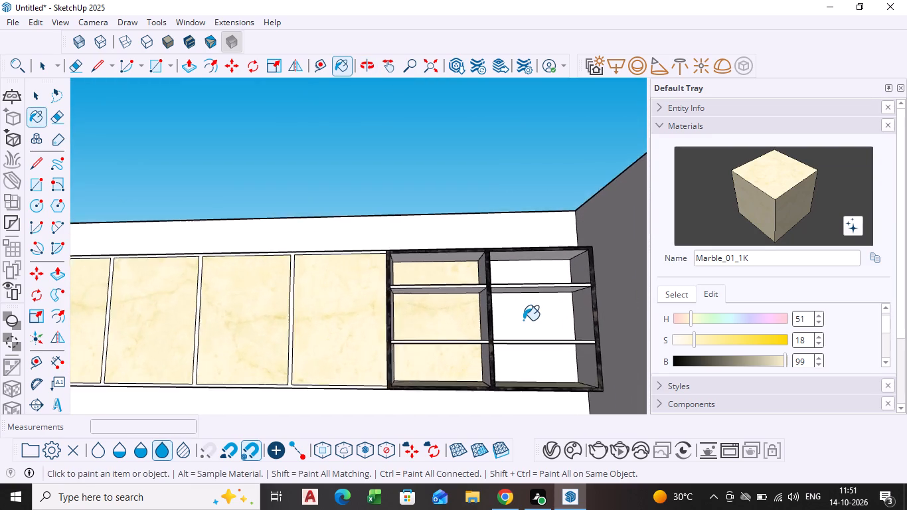
pyautogui.scroll(2, 523, 320)
pyautogui.click(523, 320)
pyautogui.click(529, 381)
pyautogui.click(507, 263)
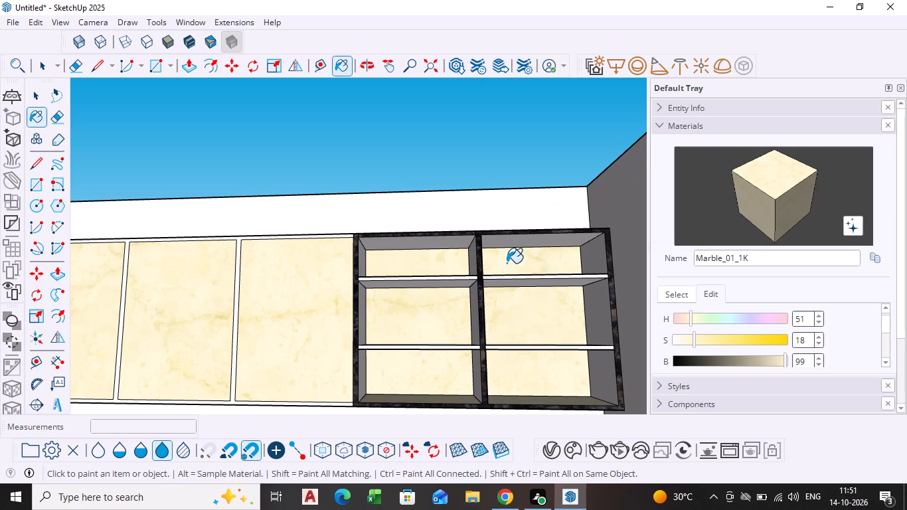
# Paint the inner faces of the right shelf unit's two outer side panels in every compartment with Marble_01_1K.
pyautogui.moveTo(494, 301); pyautogui.dragTo(499, 397, button='middle')
pyautogui.scroll(3, 529, 396)
pyautogui.click(526, 384)
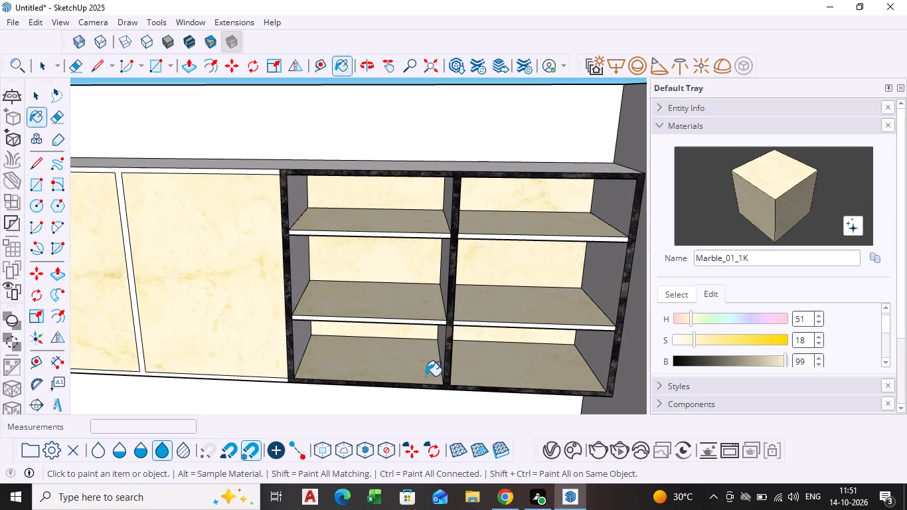
pyautogui.click(344, 370)
pyautogui.click(614, 285)
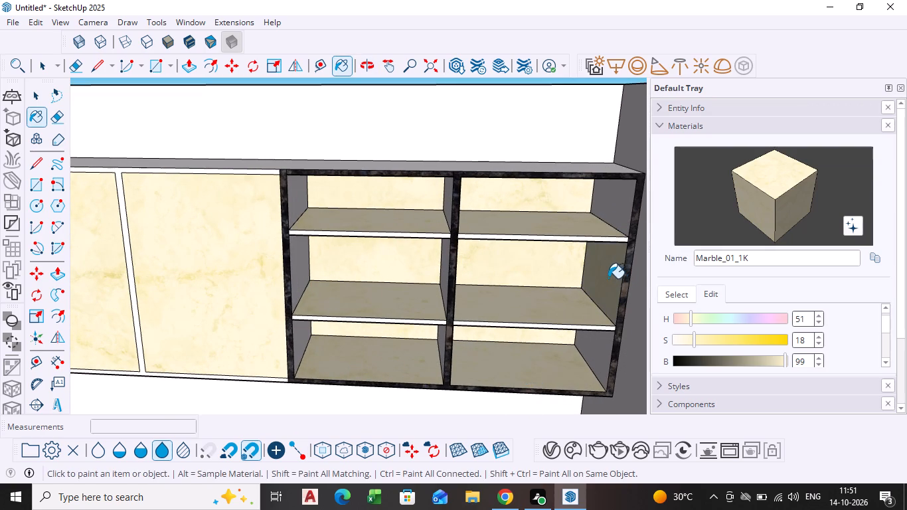
pyautogui.click(609, 212)
pyautogui.click(591, 373)
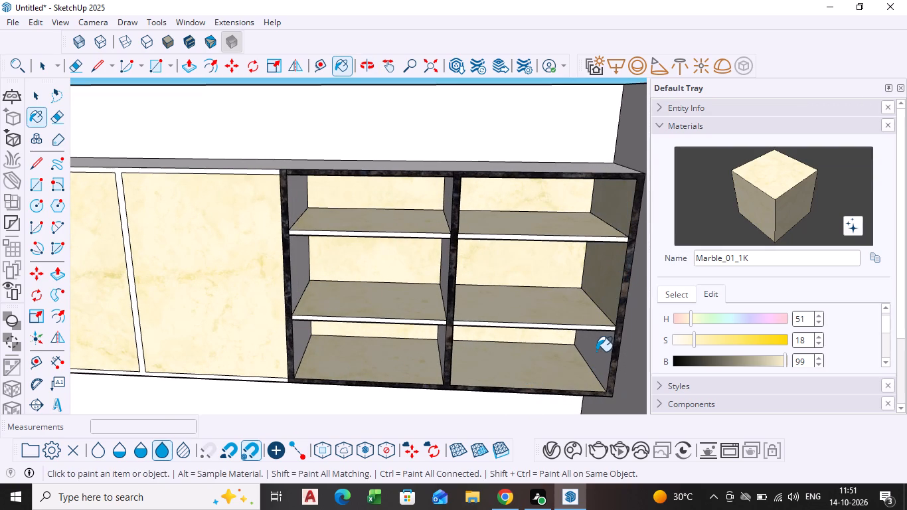
pyautogui.scroll(4, 596, 353)
pyautogui.click(596, 353)
pyautogui.click(150, 118)
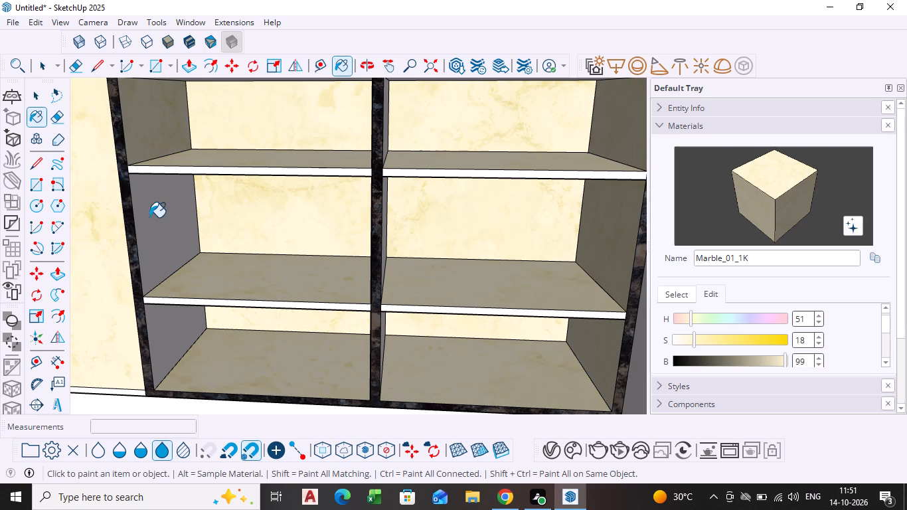
pyautogui.click(149, 226)
pyautogui.click(181, 332)
# Paint the narrow frame strip between the overhead cabinet doors with Marble_01_1K.
pyautogui.scroll(-9, 182, 305)
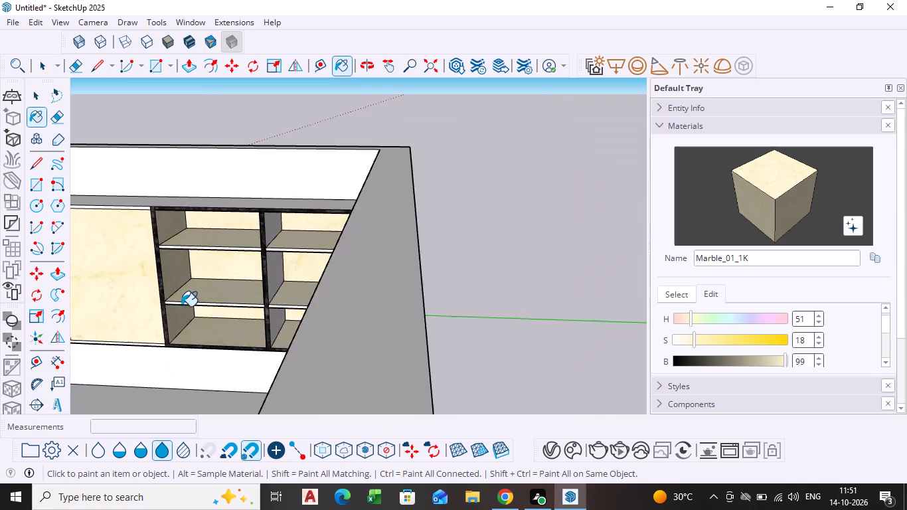
pyautogui.scroll(-3, 179, 311)
pyautogui.keyDown('shift'); pyautogui.moveTo(178, 325); pyautogui.dragTo(464, 257, button='middle'); pyautogui.keyUp('shift')
pyautogui.scroll(4, 205, 274)
pyautogui.moveTo(171, 284); pyautogui.dragTo(166, 282, button='middle')
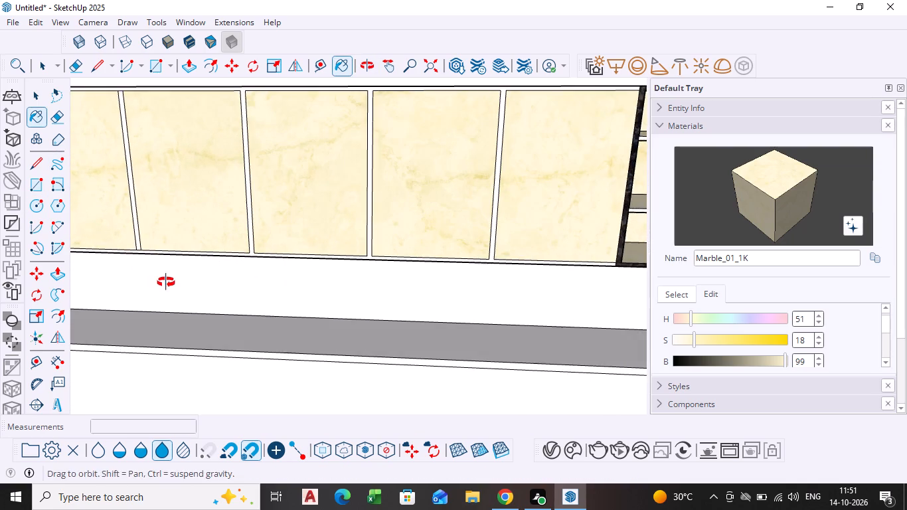
pyautogui.moveTo(166, 282); pyautogui.dragTo(289, 257, button='middle')
pyautogui.scroll(4, 246, 250)
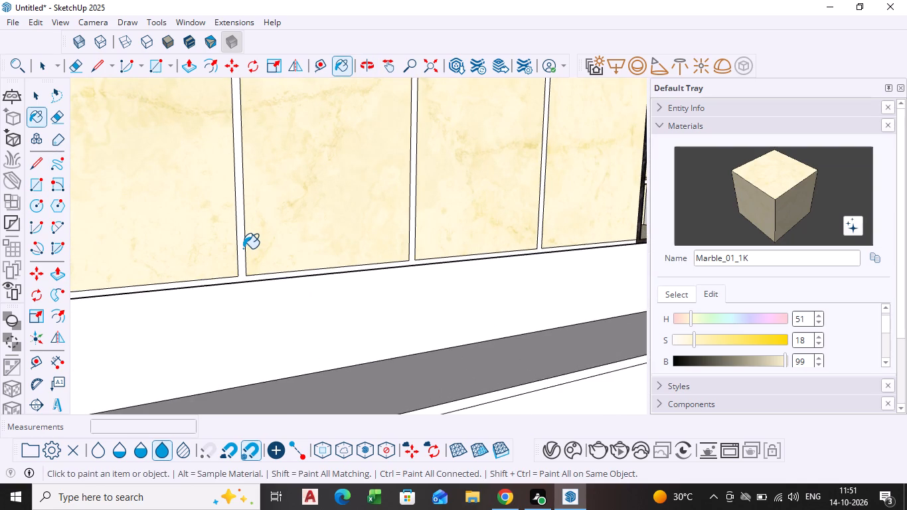
pyautogui.click(243, 248)
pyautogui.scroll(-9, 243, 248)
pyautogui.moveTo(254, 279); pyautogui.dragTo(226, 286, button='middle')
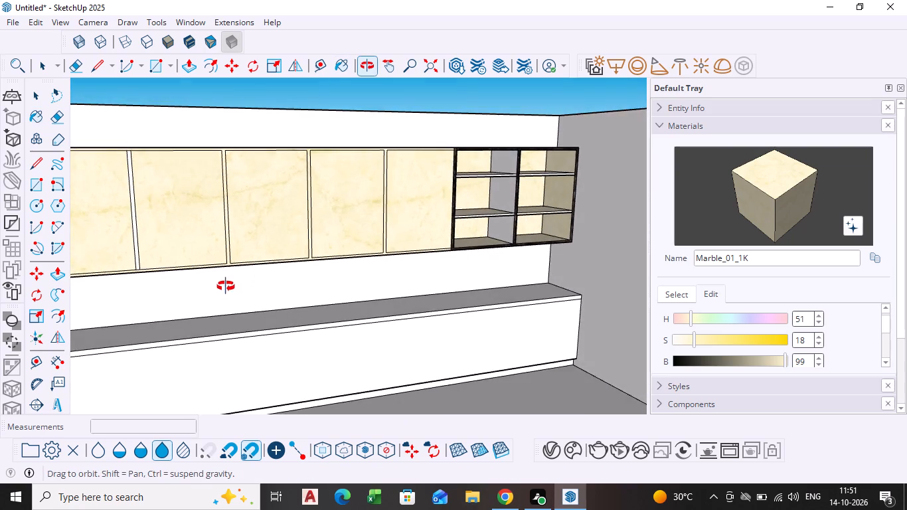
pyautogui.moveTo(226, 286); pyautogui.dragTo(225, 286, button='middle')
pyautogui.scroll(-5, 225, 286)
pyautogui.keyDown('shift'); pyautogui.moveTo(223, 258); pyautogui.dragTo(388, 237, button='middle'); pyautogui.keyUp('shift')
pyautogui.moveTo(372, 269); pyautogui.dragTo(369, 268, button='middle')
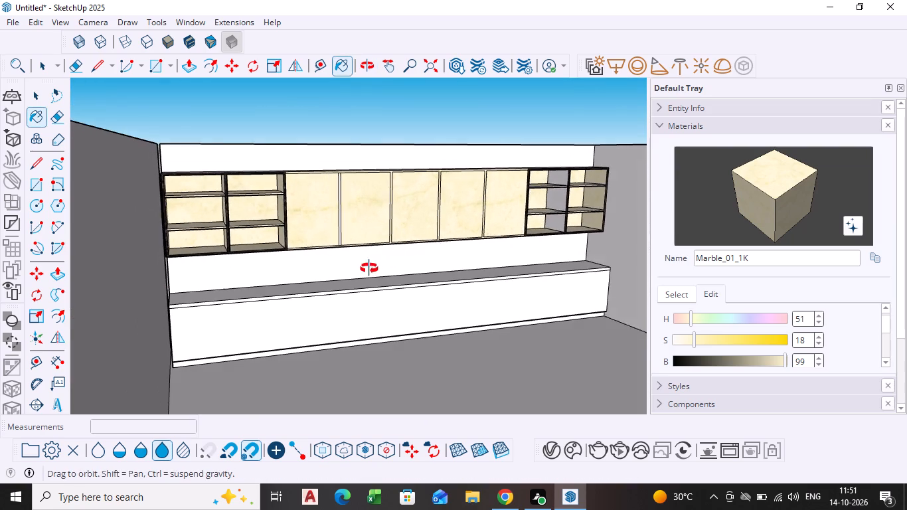
# Paint the left face of the right shelf unit's centre divider in all three compartments with Marble_01_1K.
pyautogui.moveTo(369, 268); pyautogui.dragTo(320, 250, button='middle')
pyautogui.scroll(7, 631, 203)
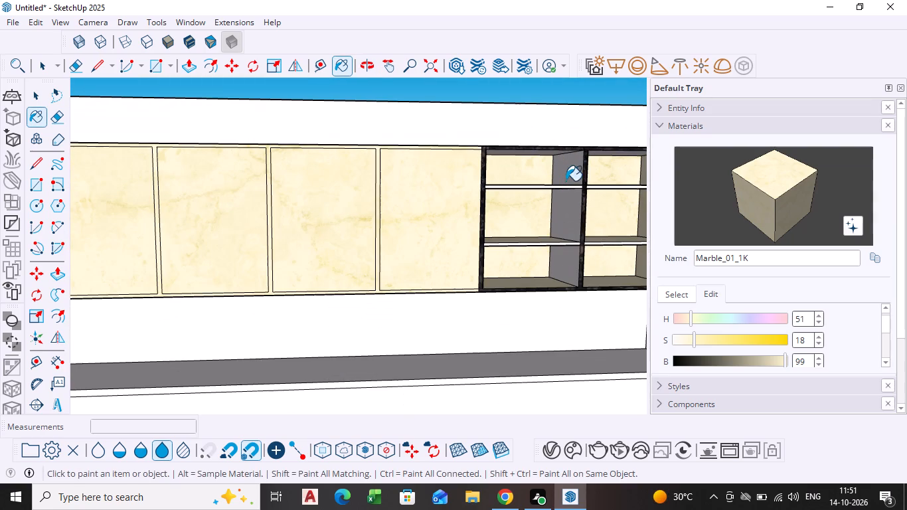
pyautogui.click(566, 181)
pyautogui.scroll(4, 560, 227)
pyautogui.click(561, 225)
pyautogui.click(572, 285)
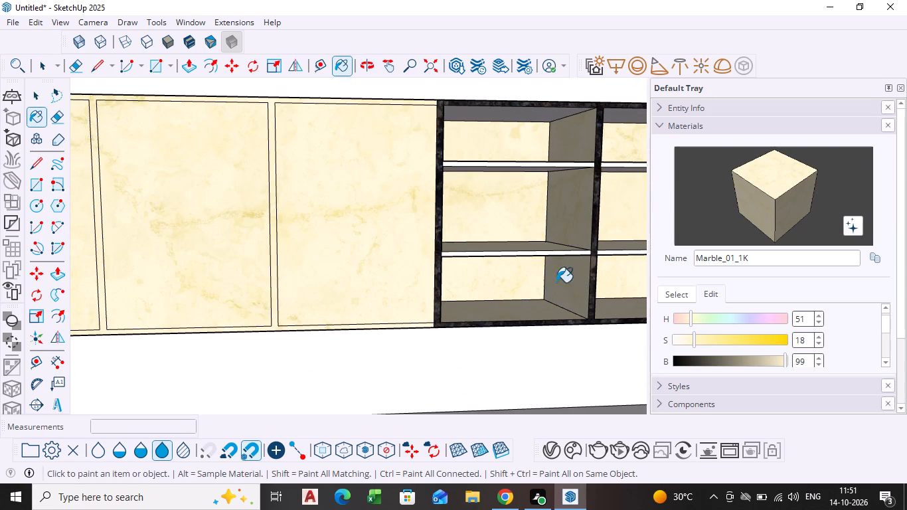
# Paint the right face of the right shelf unit's centre divider in all three compartments with Marble_01_1K.
pyautogui.scroll(-2, 510, 270)
pyautogui.moveTo(508, 270); pyautogui.dragTo(332, 287, button='middle')
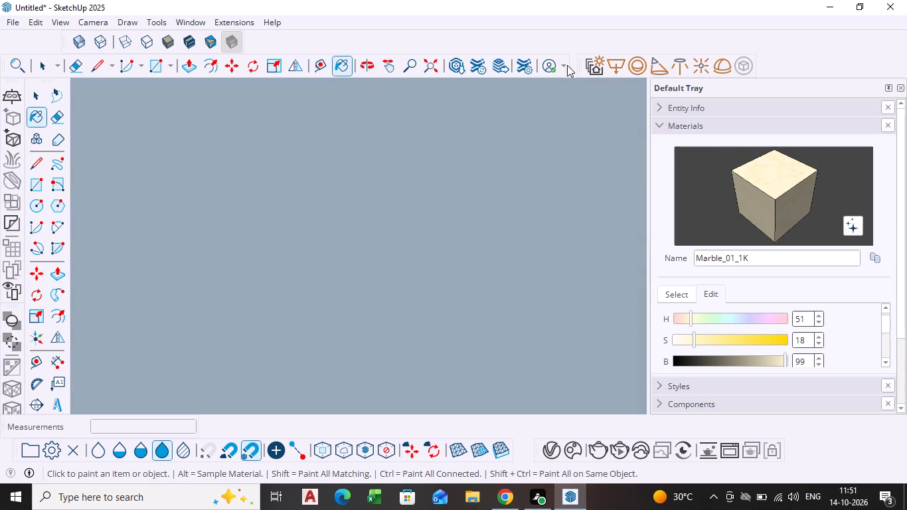
pyautogui.click(424, 69)
pyautogui.moveTo(272, 246); pyautogui.dragTo(392, 296, button='middle')
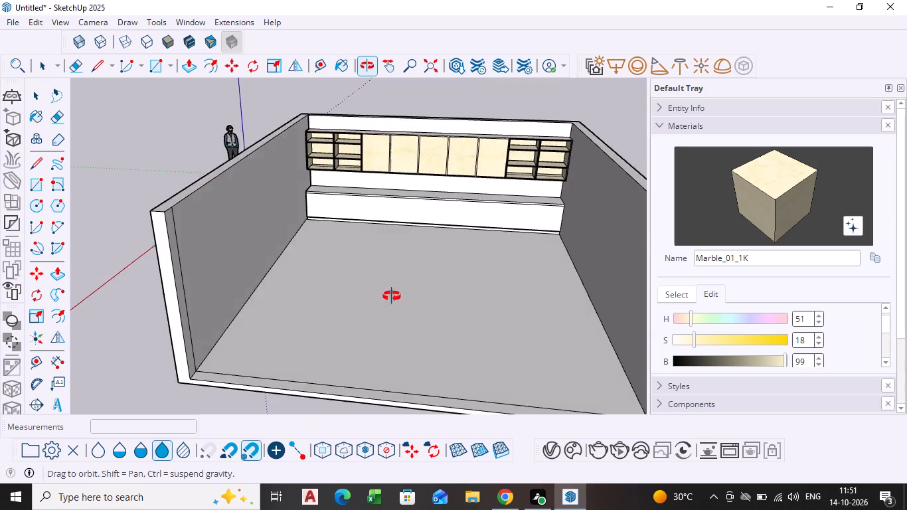
pyautogui.moveTo(392, 296); pyautogui.dragTo(391, 278, button='middle')
pyautogui.scroll(10, 522, 165)
pyautogui.moveTo(514, 189); pyautogui.dragTo(451, 216, button='middle')
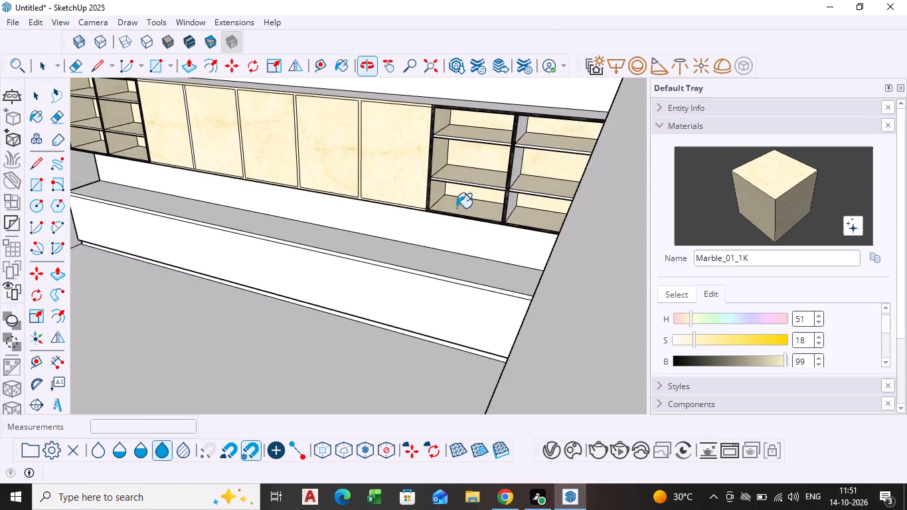
pyautogui.scroll(7, 530, 153)
pyautogui.click(511, 169)
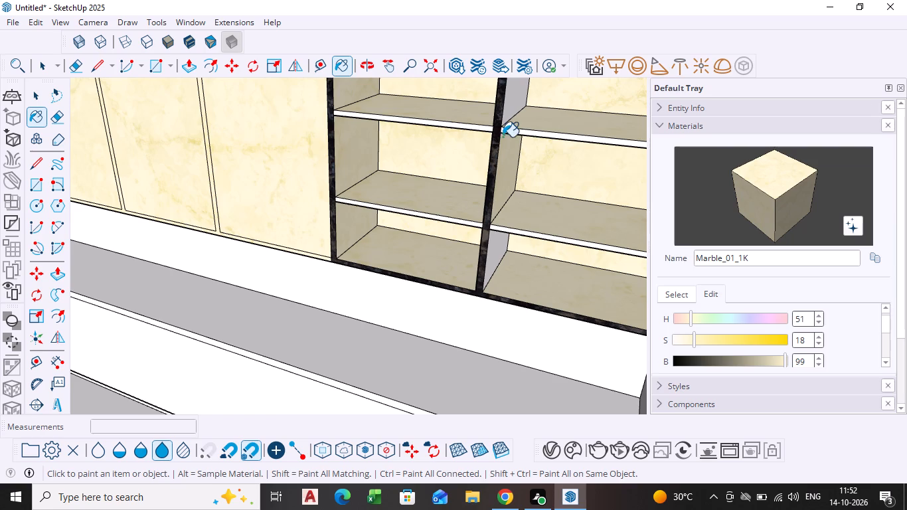
pyautogui.click(511, 108)
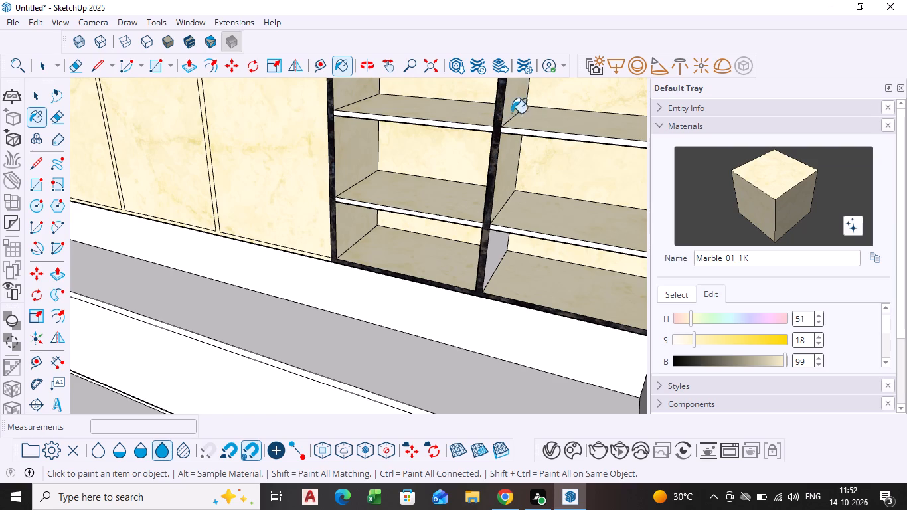
pyautogui.click(499, 263)
pyautogui.scroll(3, 486, 257)
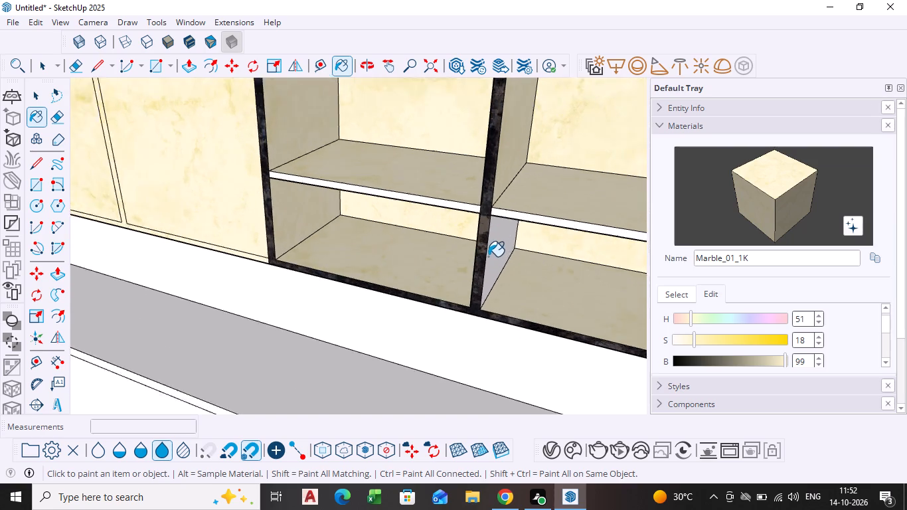
pyautogui.scroll(7, 488, 256)
pyautogui.click(493, 254)
# Draw a front rectangle of about 3' 6 5/8" by 2' 6 7/8" over each open bay of the left shelf unit.
pyautogui.scroll(-10, 400, 259)
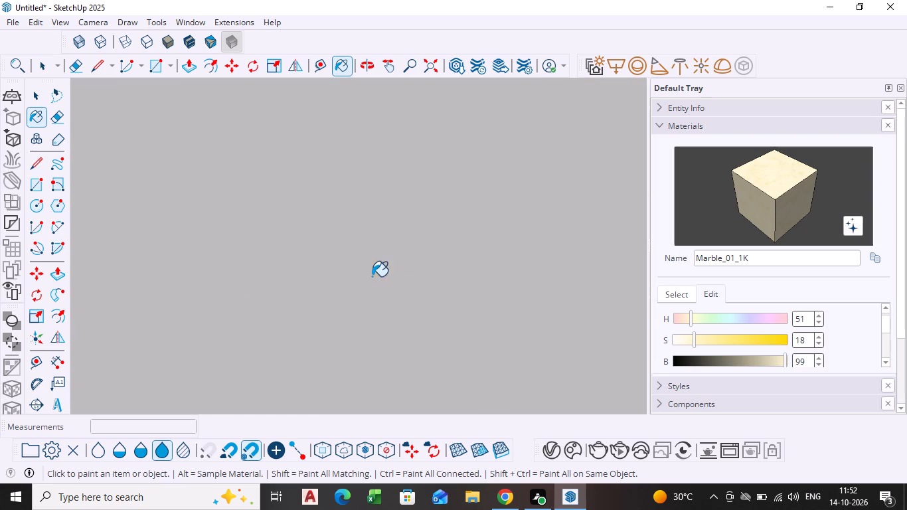
pyautogui.click(430, 71)
pyautogui.moveTo(386, 207); pyautogui.dragTo(459, 211, button='middle')
pyautogui.scroll(4, 511, 99)
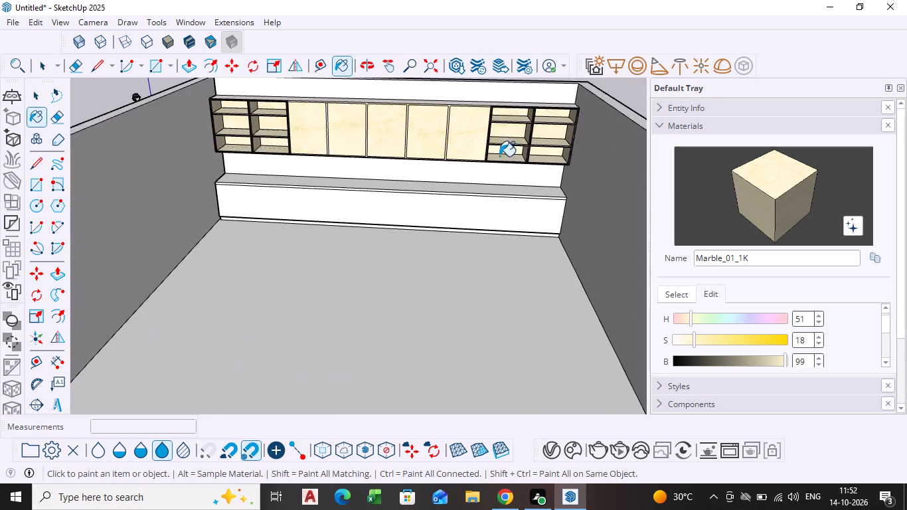
pyautogui.scroll(5, 499, 156)
pyautogui.moveTo(480, 181); pyautogui.dragTo(505, 145, button='middle')
pyautogui.scroll(-2, 416, 143)
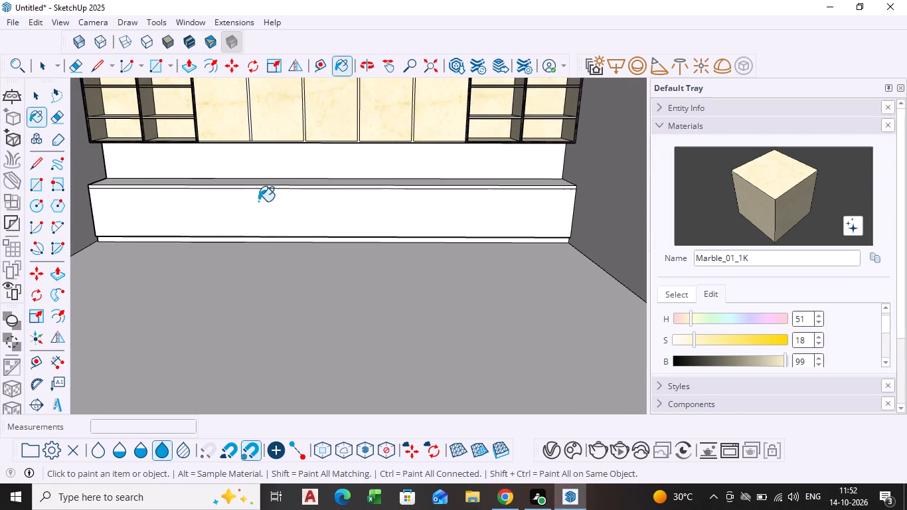
pyautogui.moveTo(232, 206); pyautogui.dragTo(352, 262, button='middle')
pyautogui.press('space')
pyautogui.scroll(3, 217, 166)
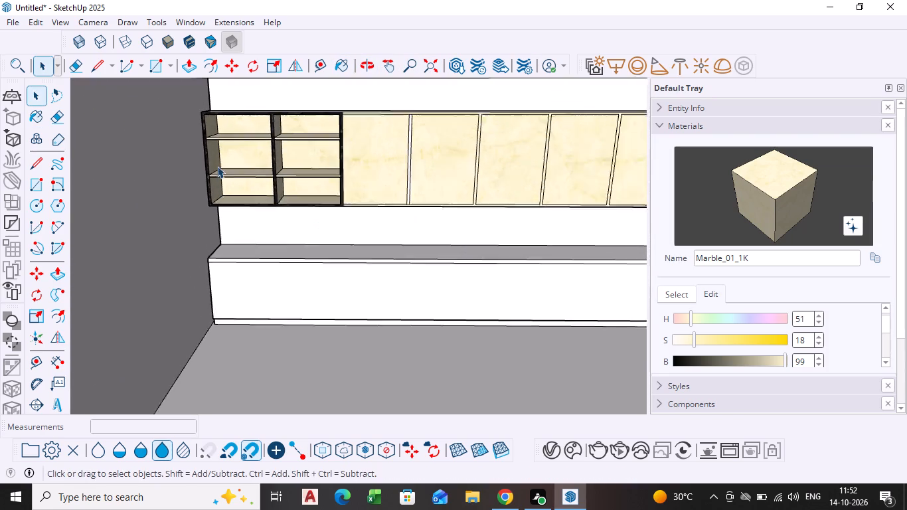
pyautogui.scroll(1, 217, 166)
pyautogui.moveTo(213, 166); pyautogui.dragTo(228, 177, button='middle')
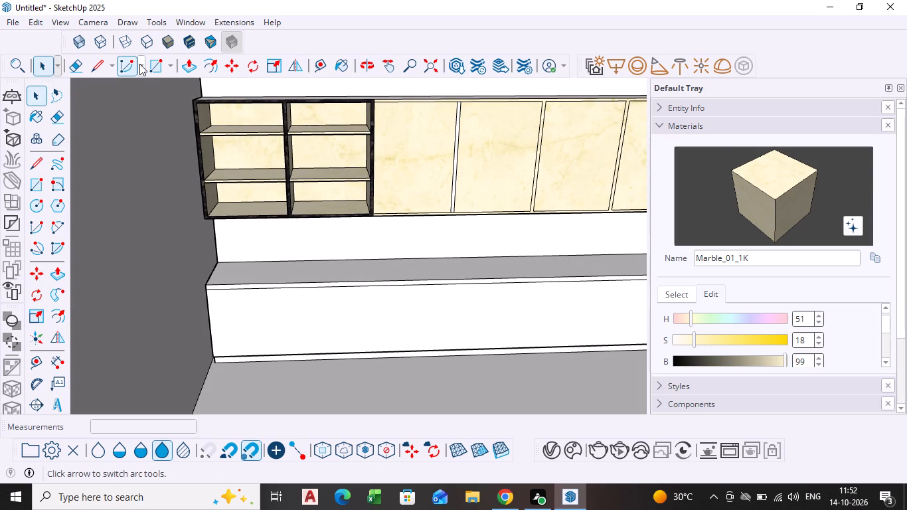
pyautogui.click(148, 64)
pyautogui.scroll(4, 211, 101)
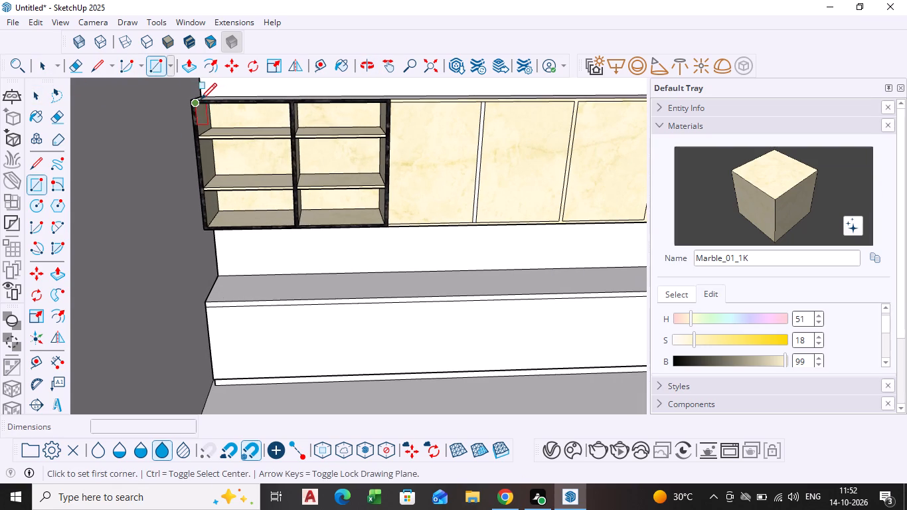
pyautogui.click(201, 101)
pyautogui.click(295, 227)
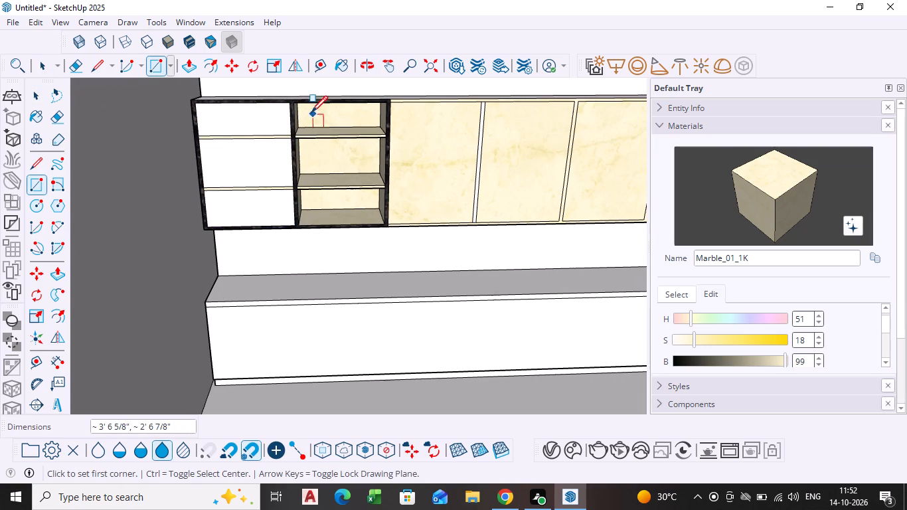
pyautogui.moveTo(301, 107); pyautogui.dragTo(303, 114)
pyautogui.click(379, 221)
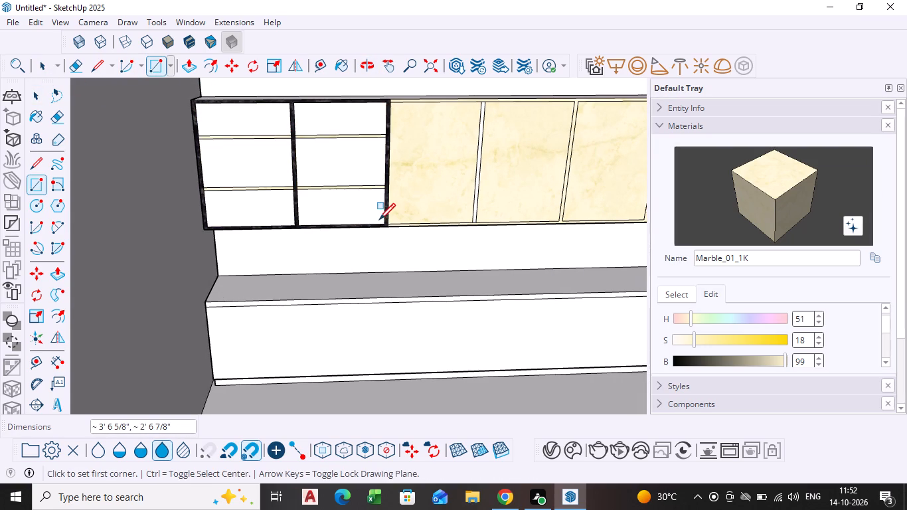
# Paint all six front panes of the left shelf unit with Glass_Basic_01 from the Glass collection.
pyautogui.click(678, 258)
pyautogui.click(681, 294)
pyautogui.click(721, 316)
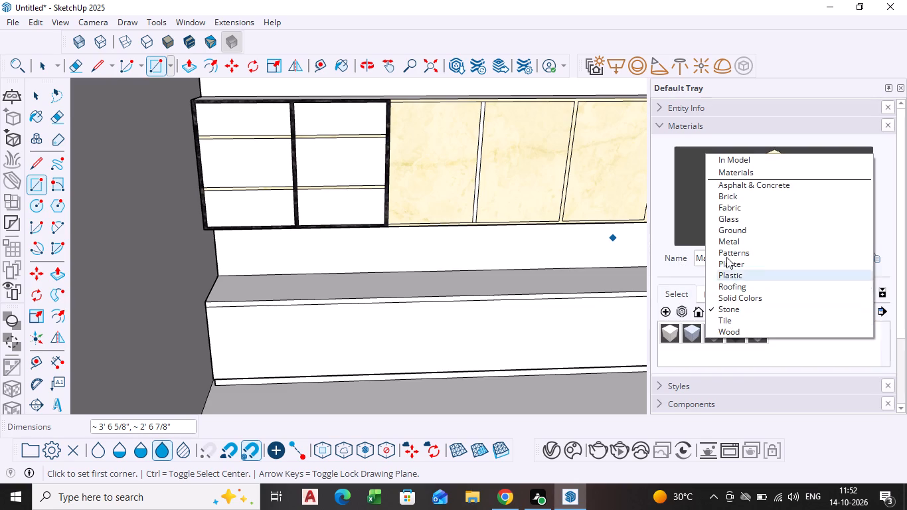
pyautogui.click(742, 216)
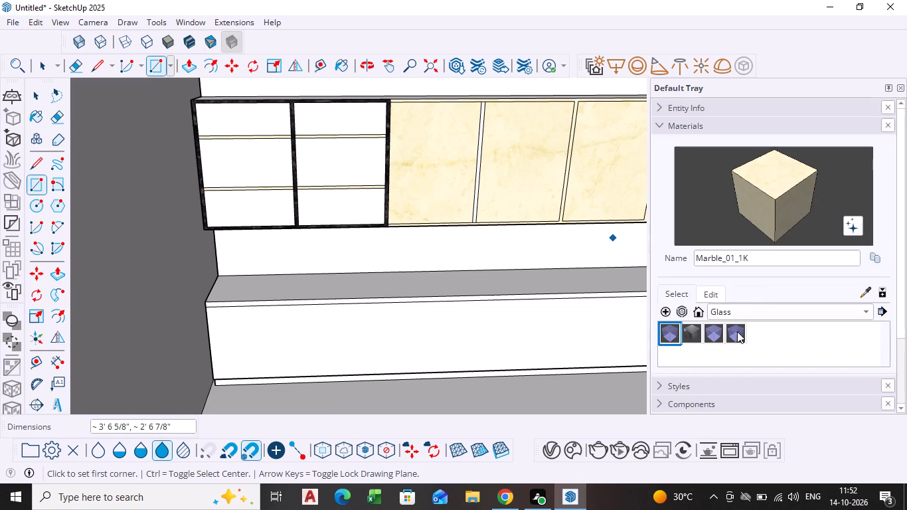
pyautogui.click(669, 331)
pyautogui.click(268, 128)
pyautogui.click(266, 163)
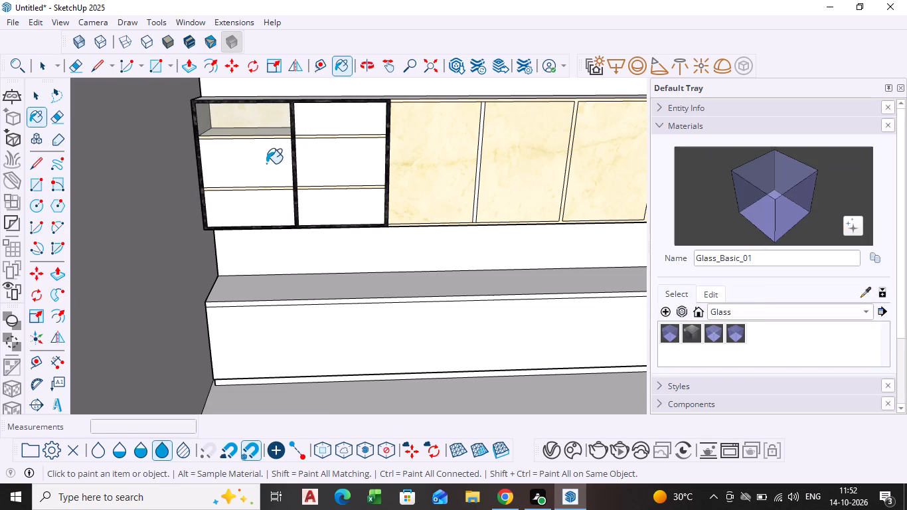
pyautogui.click(267, 225)
pyautogui.click(281, 214)
pyautogui.click(319, 216)
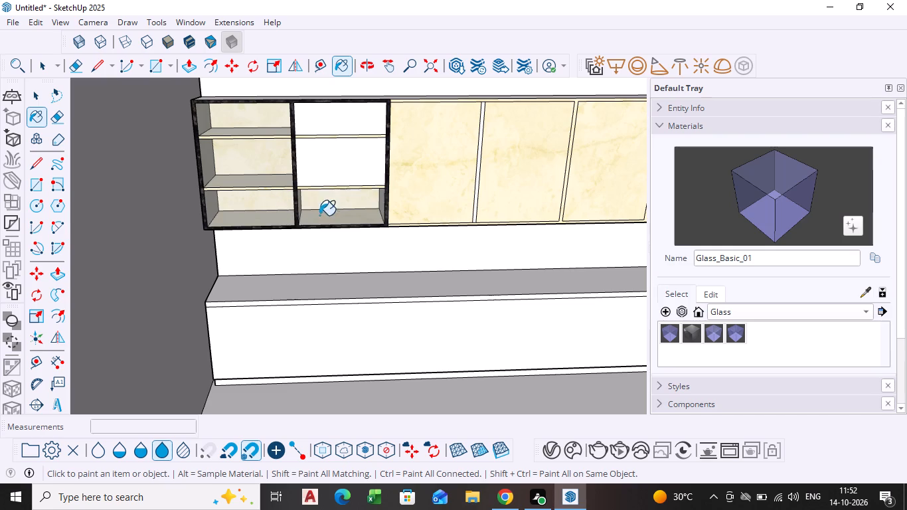
pyautogui.click(331, 175)
pyautogui.click(336, 120)
# Draw a front rectangle of about 3' 6 5/8" by 2' 6 7/8" over each open bay of the right shelf unit.
pyautogui.scroll(-1, 362, 230)
pyautogui.moveTo(361, 230); pyautogui.dragTo(371, 204, button='middle')
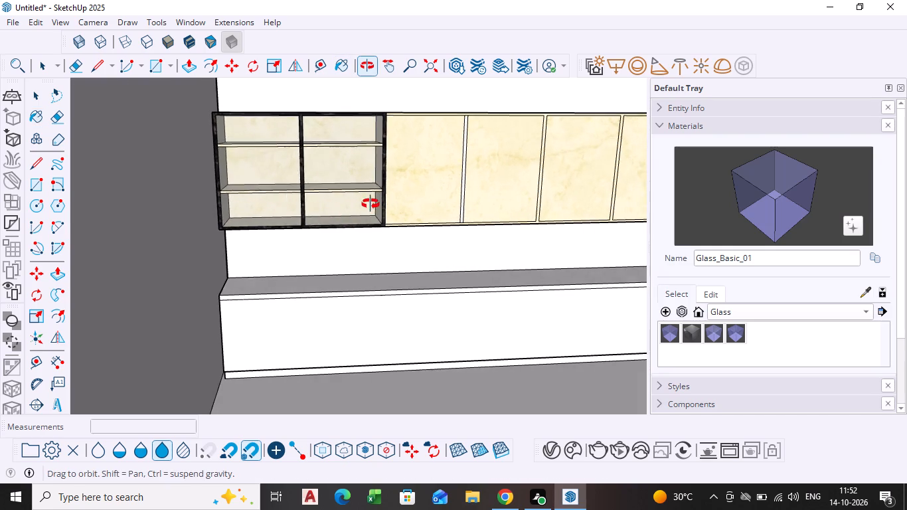
pyautogui.moveTo(371, 204); pyautogui.dragTo(376, 202, button='middle')
pyautogui.scroll(-3, 484, 209)
pyautogui.keyDown('shift'); pyautogui.moveTo(483, 209); pyautogui.dragTo(82, 209, button='middle'); pyautogui.keyUp('shift')
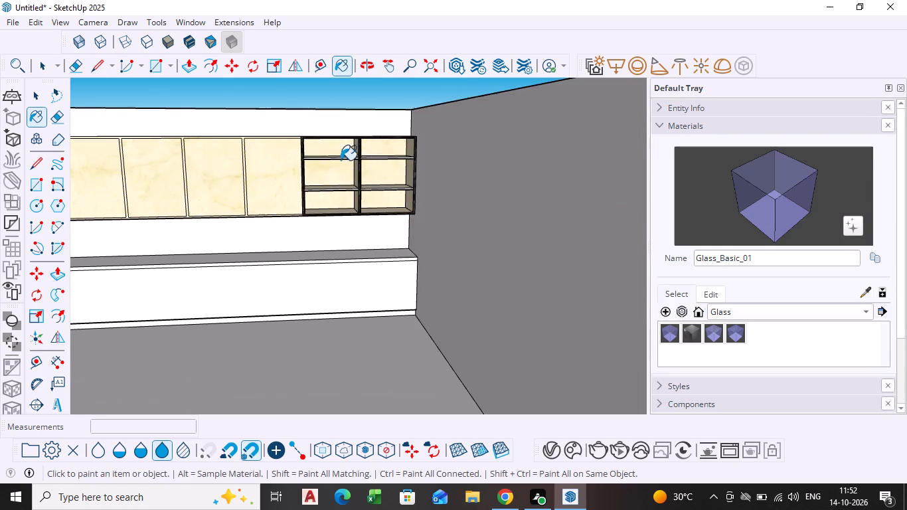
pyautogui.scroll(4, 341, 160)
pyautogui.press('space')
pyautogui.click(36, 185)
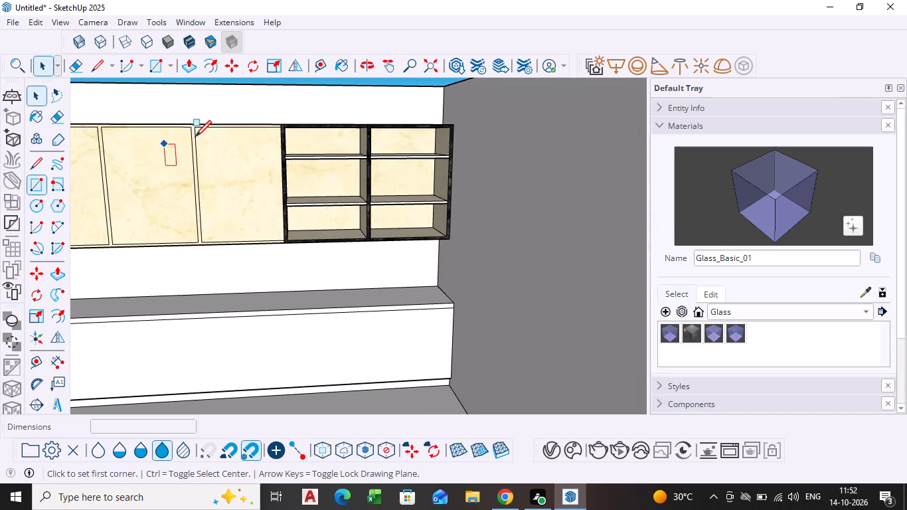
pyautogui.click(286, 134)
pyautogui.click(365, 238)
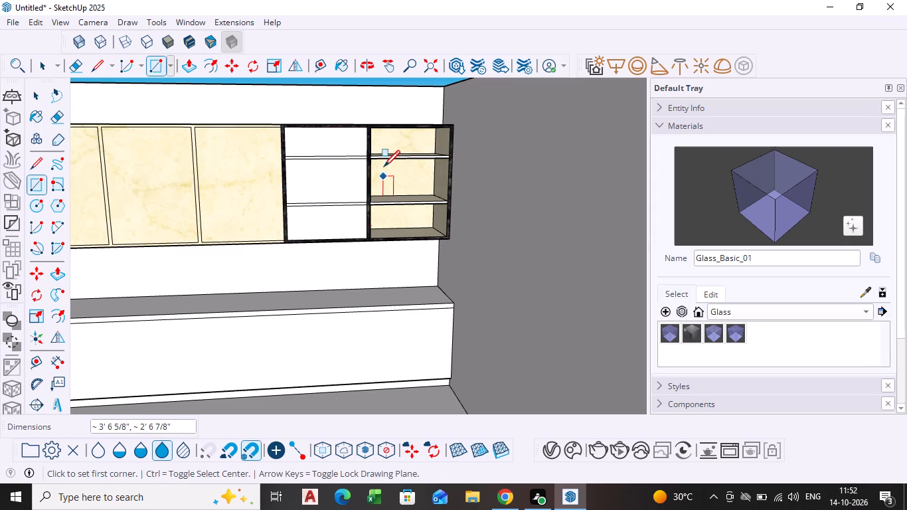
pyautogui.click(369, 126)
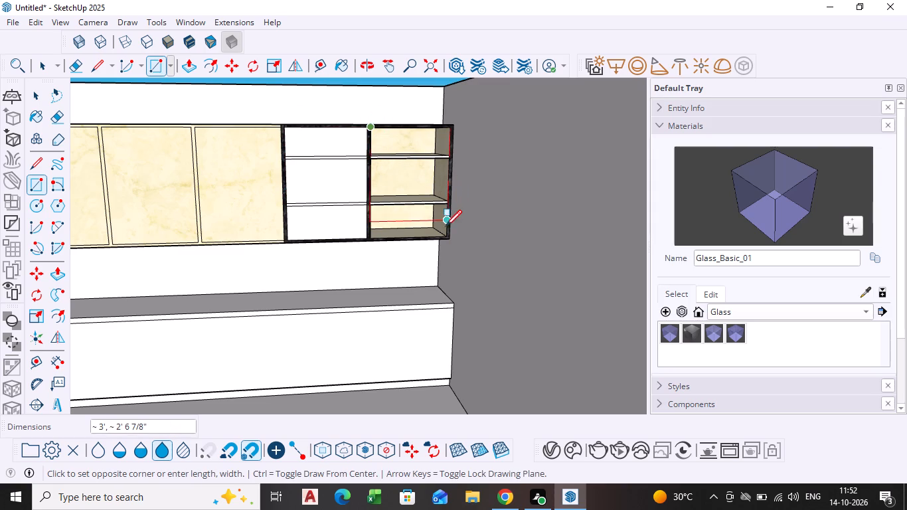
pyautogui.click(444, 234)
pyautogui.press('space')
# Paint all six front panes of the right shelf unit with Glass_Basic_01.
pyautogui.click(673, 335)
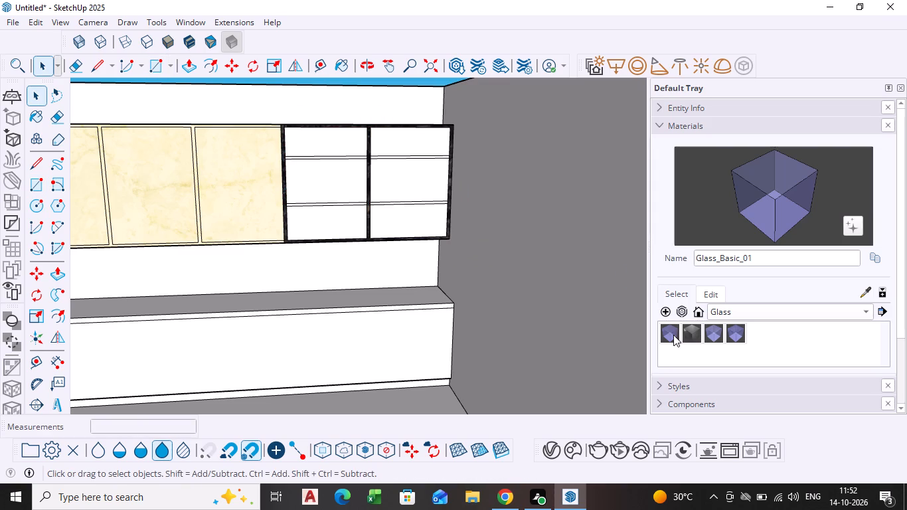
pyautogui.click(335, 149)
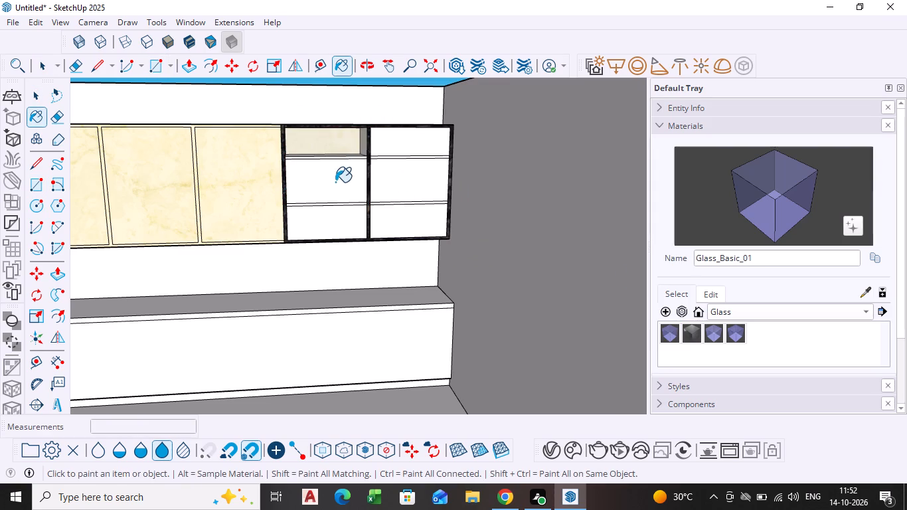
pyautogui.click(335, 182)
pyautogui.click(335, 232)
pyautogui.click(416, 219)
pyautogui.click(413, 181)
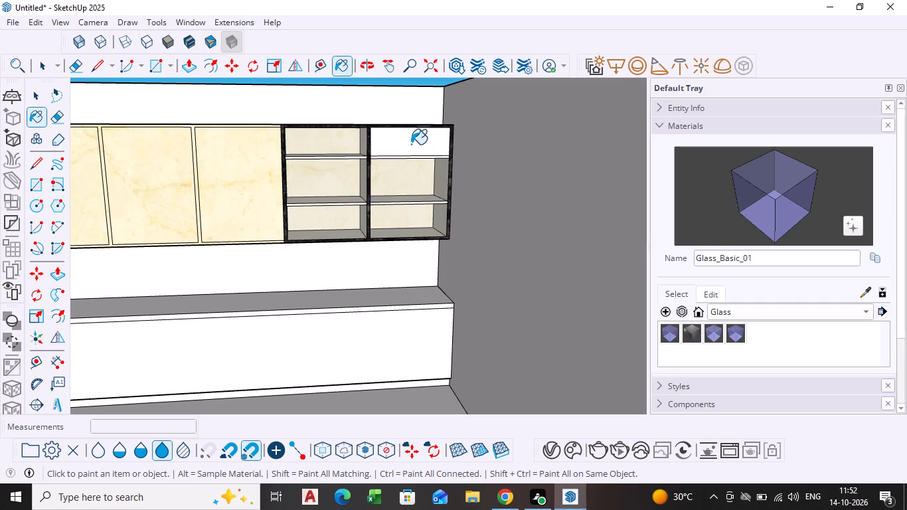
pyautogui.click(411, 144)
# Examine the whole cabinet wall and the narrow frame strips between the overhead cabinet doors.
pyautogui.scroll(-3, 398, 212)
pyautogui.moveTo(394, 218); pyautogui.dragTo(357, 226, button='middle')
pyautogui.scroll(-4, 240, 220)
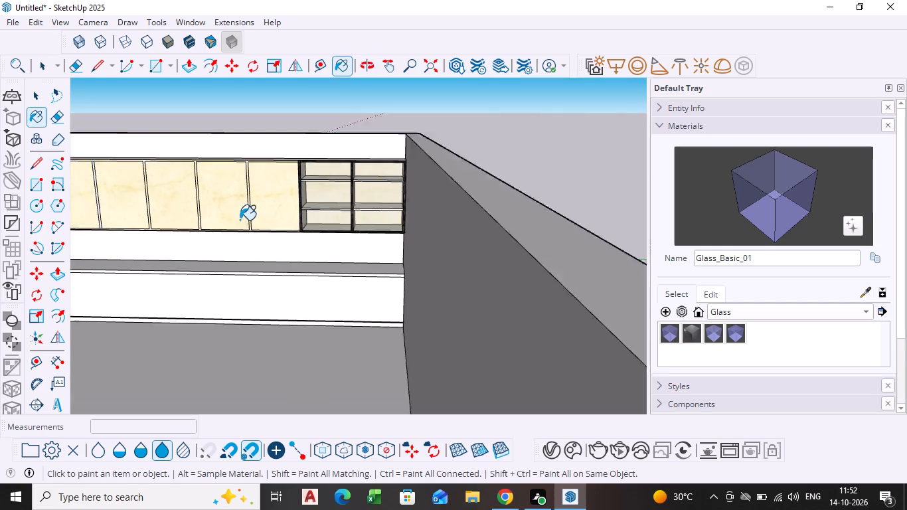
pyautogui.keyDown('shift'); pyautogui.moveTo(173, 220); pyautogui.dragTo(356, 209, button='middle'); pyautogui.keyUp('shift')
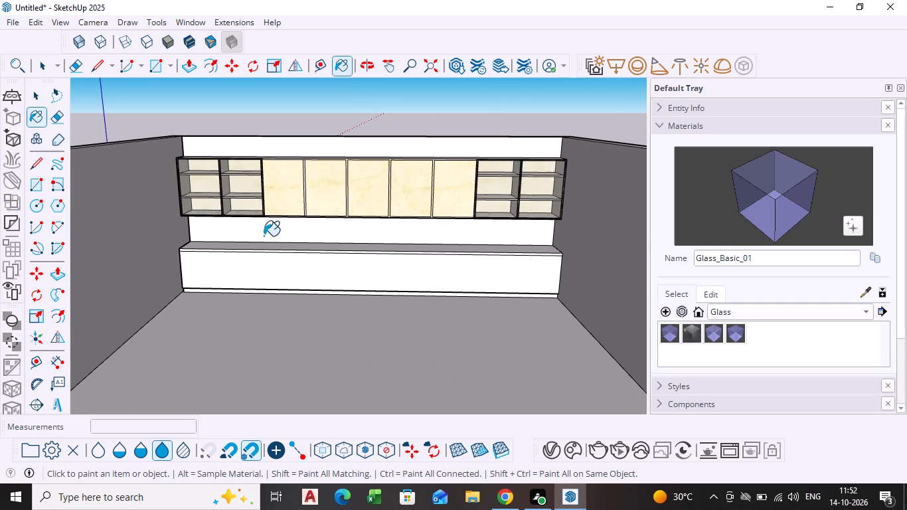
pyautogui.moveTo(299, 258); pyautogui.dragTo(315, 232, button='middle')
pyautogui.scroll(1, 300, 244)
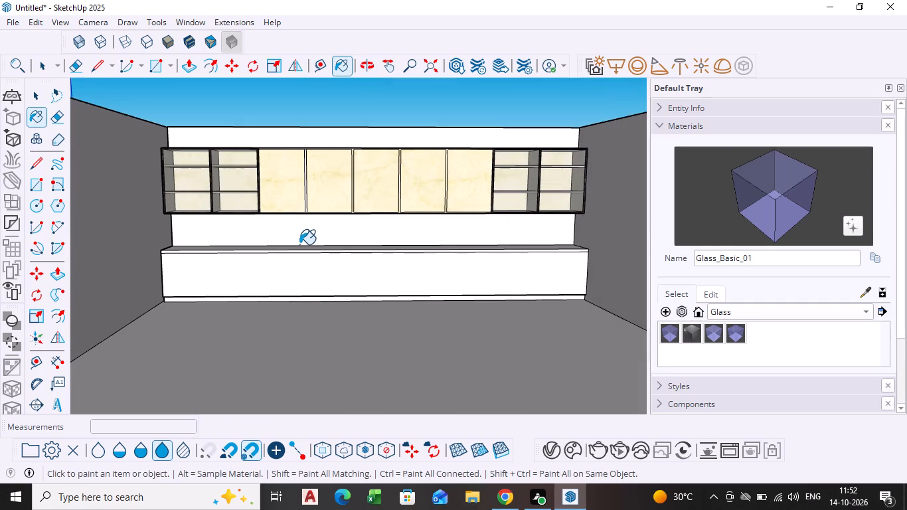
pyautogui.scroll(1, 299, 244)
pyautogui.press('space')
pyautogui.scroll(-1, 402, 313)
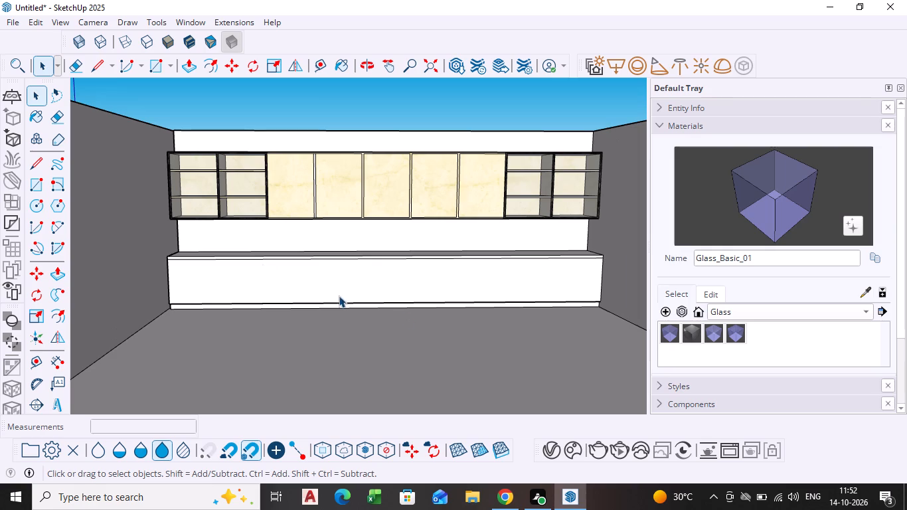
pyautogui.scroll(2, 330, 183)
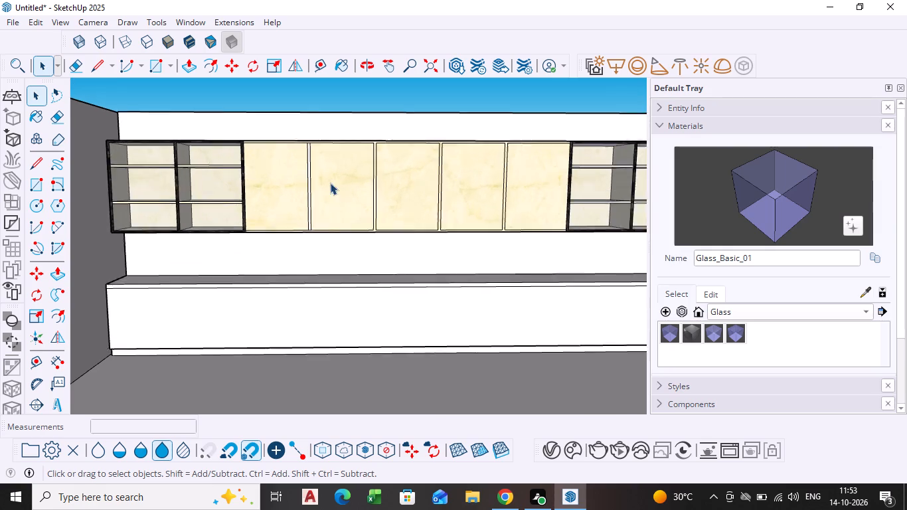
pyautogui.scroll(20, 330, 183)
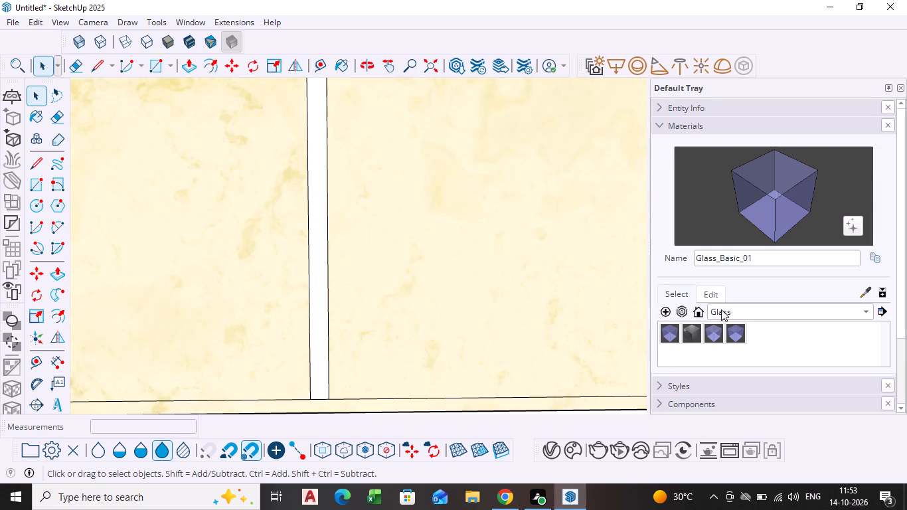
# Paint the white frame strip between the first and second overhead cabinet doors with the in-model material Marble_01_1K.
pyautogui.click(728, 315)
pyautogui.click(603, 253)
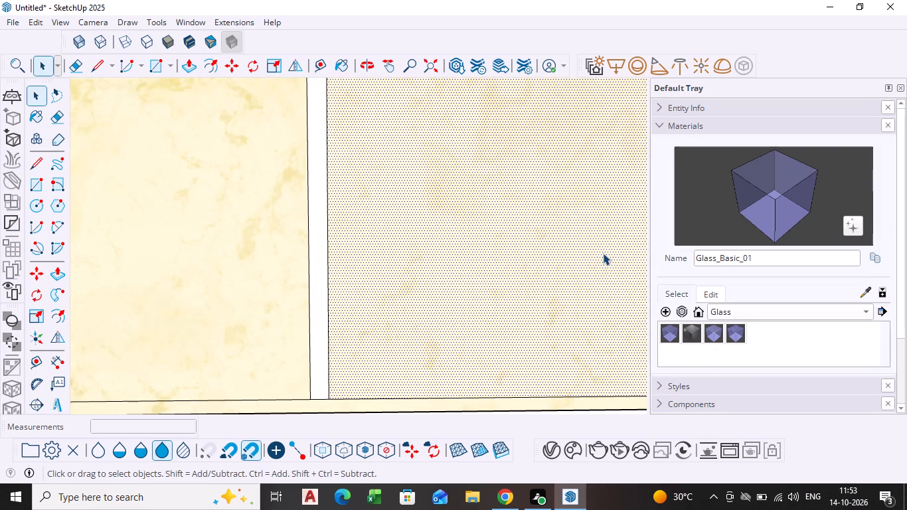
pyautogui.click(724, 311)
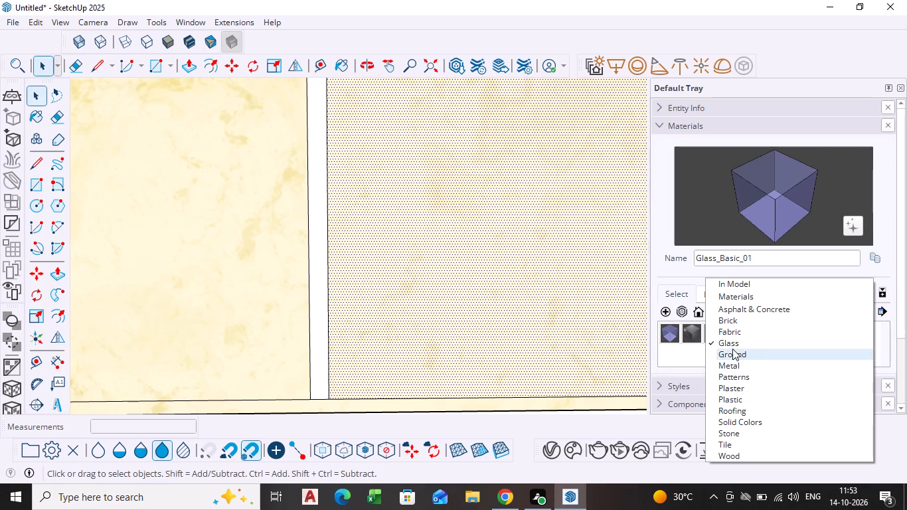
pyautogui.scroll(-9, 489, 343)
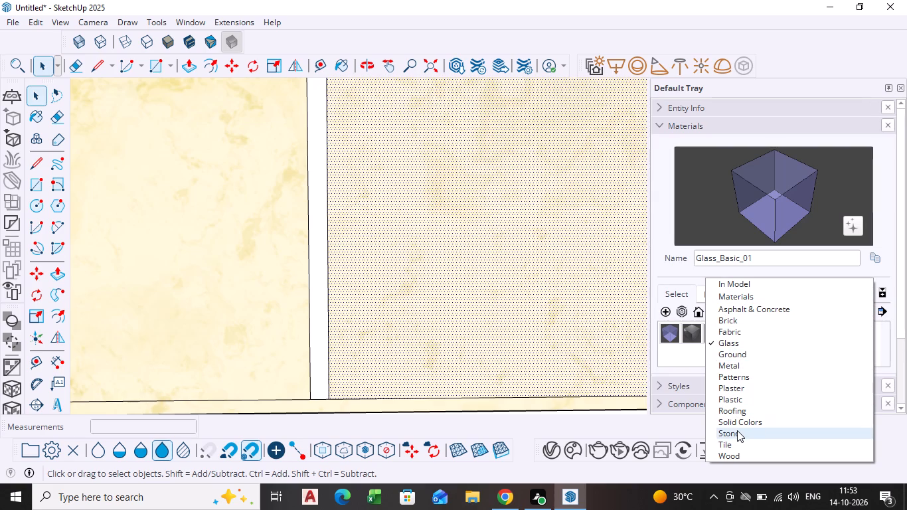
pyautogui.click(726, 279)
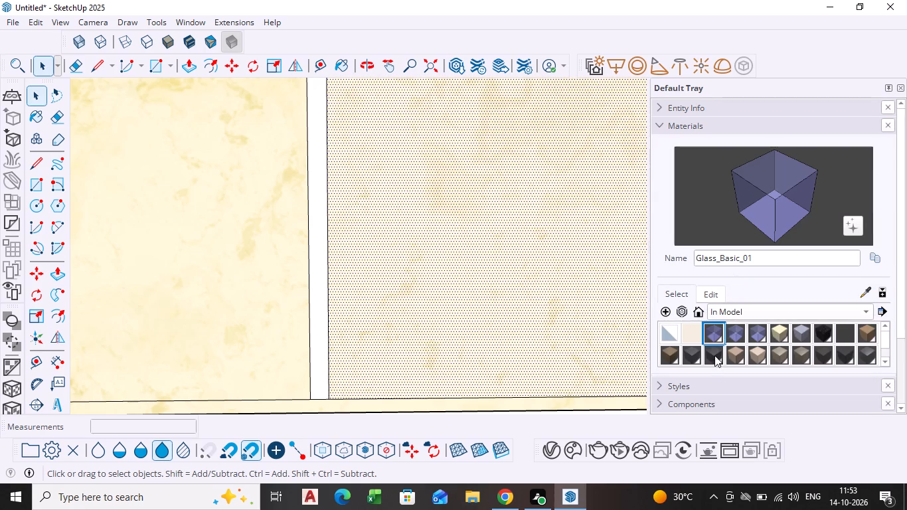
pyautogui.scroll(1, 695, 341)
pyautogui.click(690, 331)
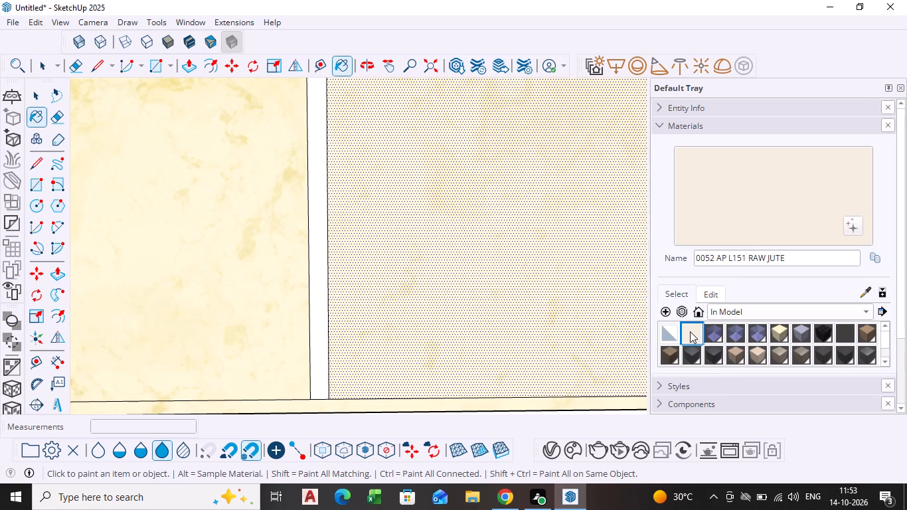
pyautogui.click(777, 329)
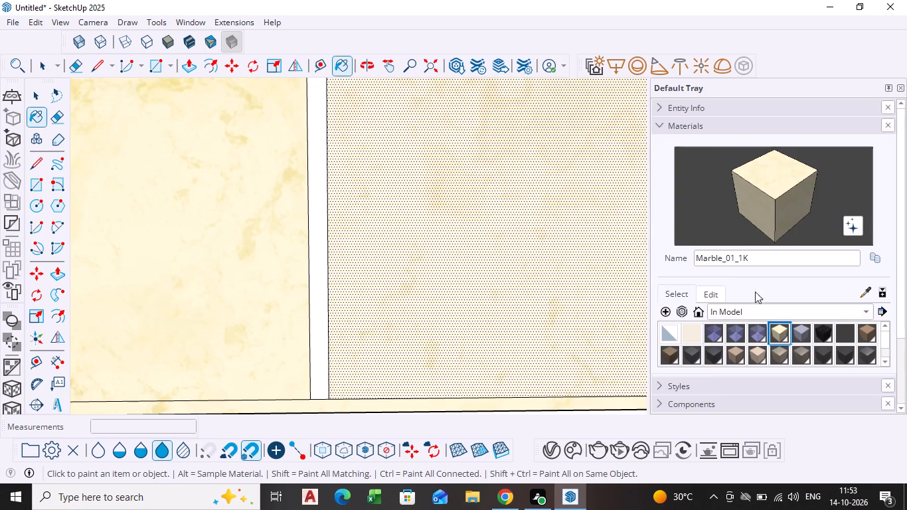
pyautogui.click(764, 188)
pyautogui.click(318, 274)
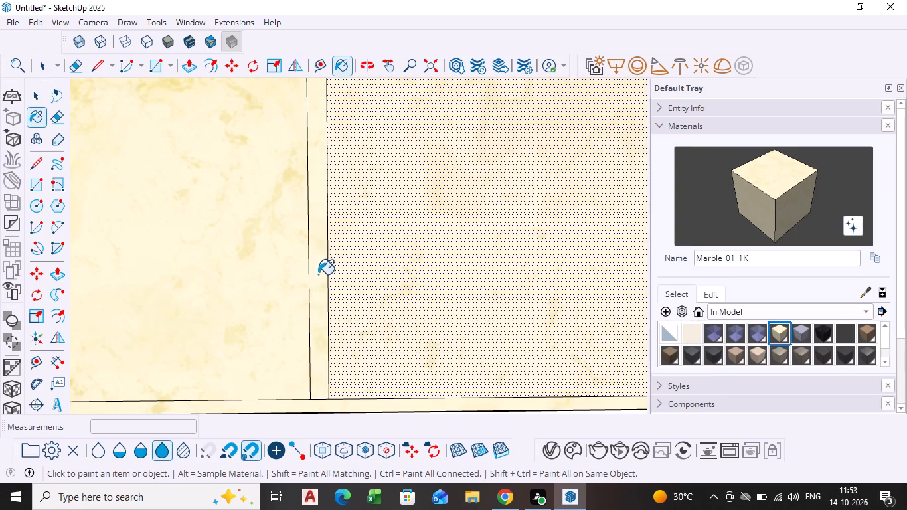
# Delete the short edge closing the bottom of the frame strip between the first and second overhead doors.
pyautogui.scroll(-3, 346, 289)
pyautogui.scroll(-9, 426, 306)
pyautogui.scroll(-3, 516, 327)
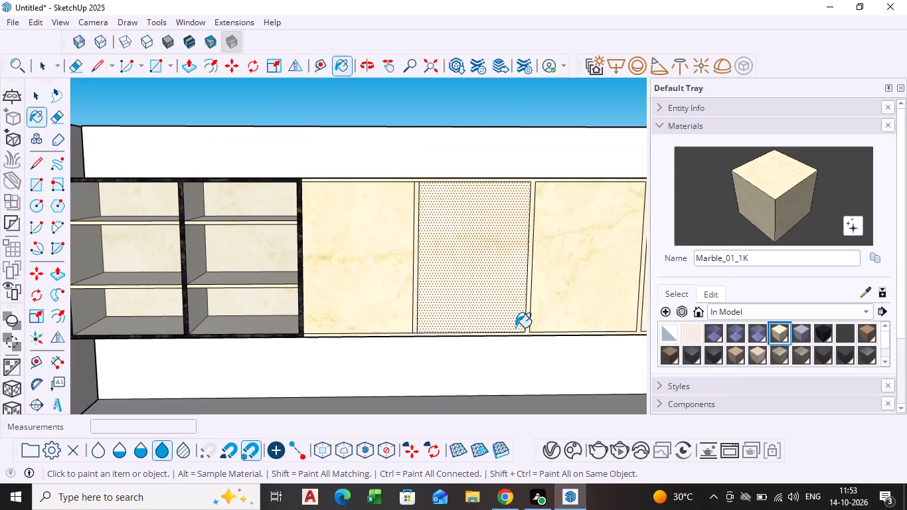
pyautogui.scroll(-1, 515, 327)
pyautogui.keyDown('shift'); pyautogui.moveTo(514, 327); pyautogui.dragTo(244, 276, button='middle'); pyautogui.keyUp('shift')
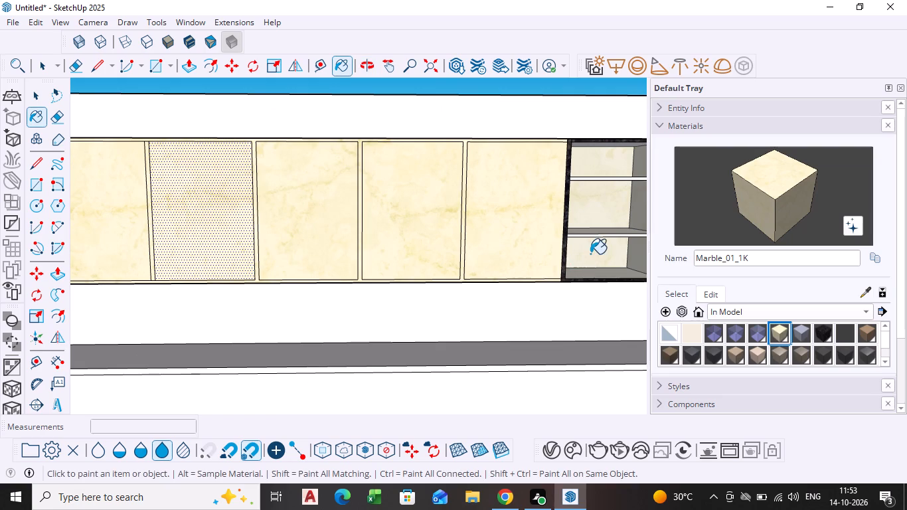
pyautogui.scroll(-2, 828, 332)
pyautogui.scroll(3, 828, 336)
pyautogui.press('space')
pyautogui.scroll(-3, 429, 281)
pyautogui.scroll(-3, 205, 291)
pyautogui.scroll(3, 276, 201)
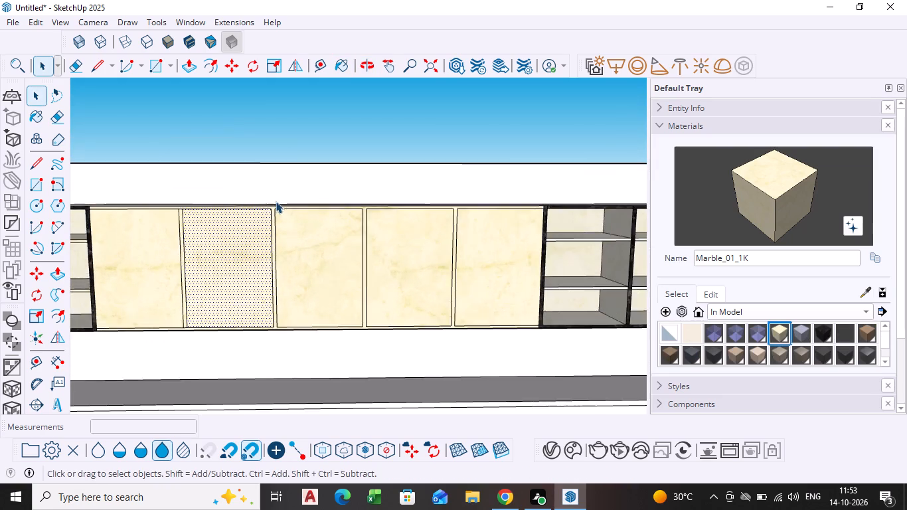
pyautogui.scroll(6, 276, 201)
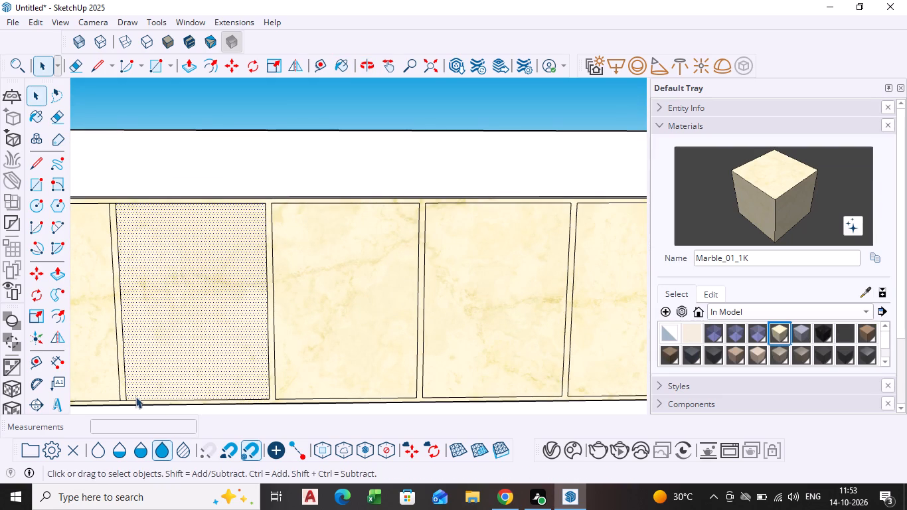
pyautogui.scroll(7, 125, 398)
pyautogui.click(120, 402)
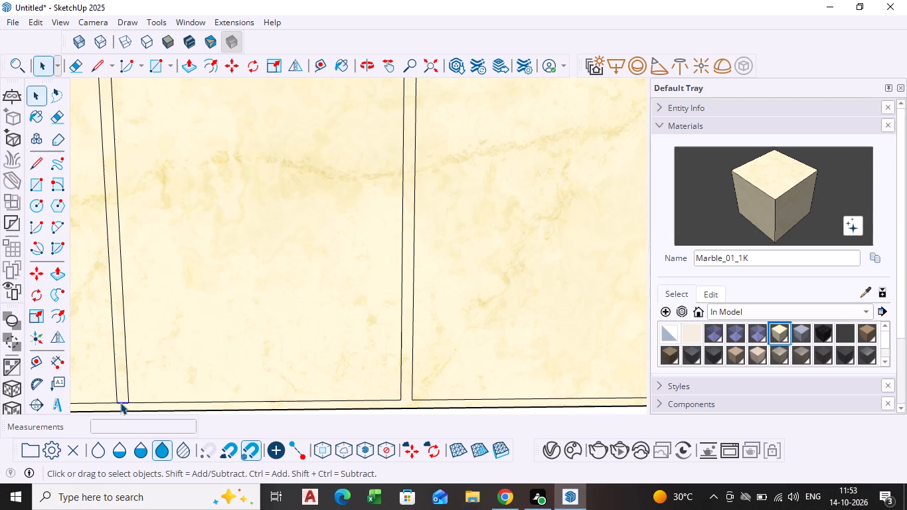
pyautogui.press('Delete')
# Delete the short edge closing the top of the same frame strip between the first and second overhead doors.
pyautogui.scroll(-8, 123, 383)
pyautogui.keyDown('shift'); pyautogui.moveTo(123, 382); pyautogui.dragTo(236, 412, button='middle'); pyautogui.keyUp('shift')
pyautogui.keyDown('shift'); pyautogui.scroll(-1, 189, 377); pyautogui.keyUp('shift')
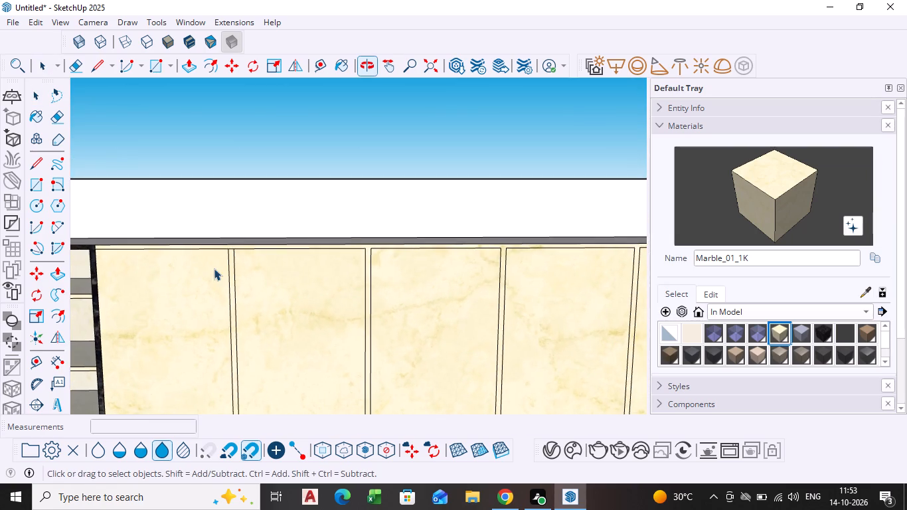
pyautogui.scroll(4, 212, 258)
pyautogui.click(240, 245)
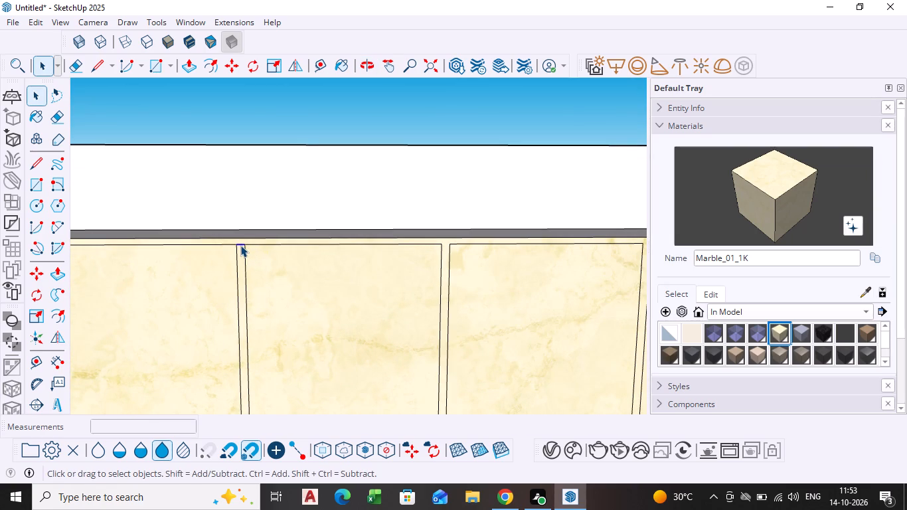
pyautogui.press('Delete')
# Examine the whole cabinet wall, including the overhead door frames and the undivided front of the base counter.
pyautogui.scroll(-13, 226, 266)
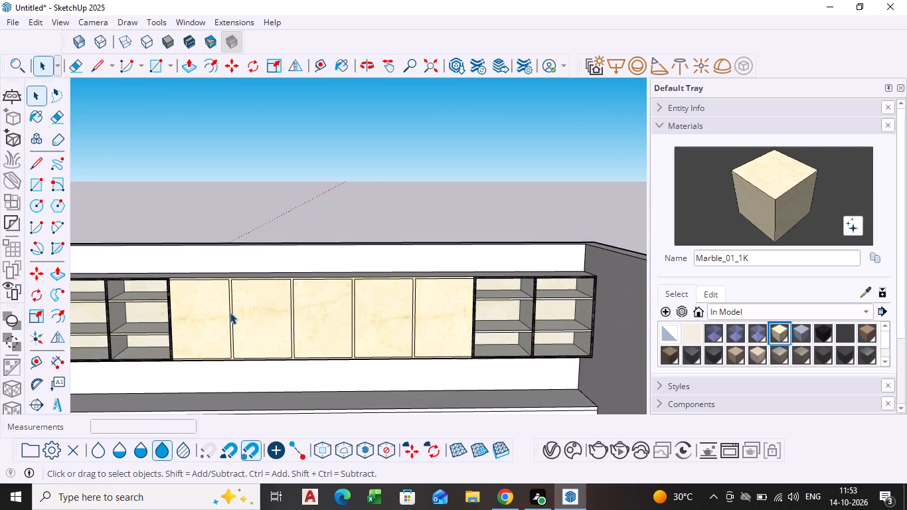
pyautogui.moveTo(230, 312); pyautogui.dragTo(311, 277, button='middle')
pyautogui.press('space')
pyautogui.click(420, 155)
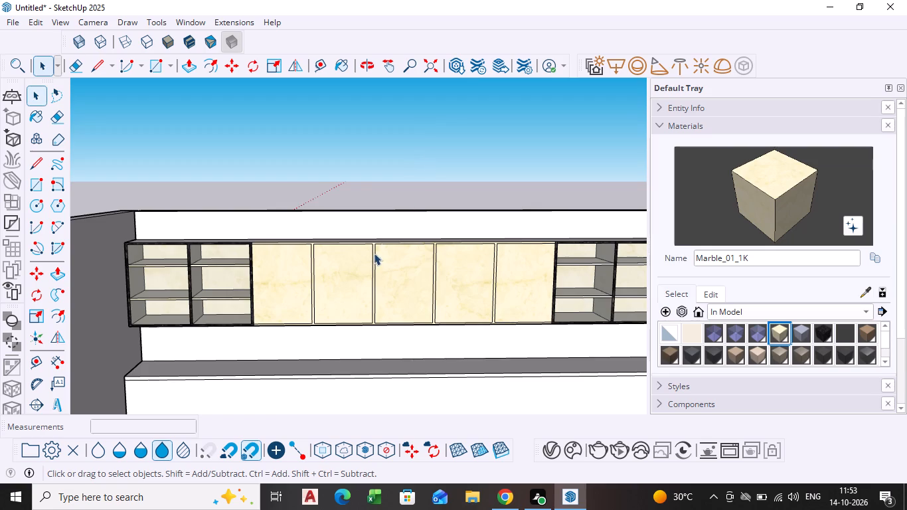
pyautogui.scroll(-1, 371, 257)
pyautogui.moveTo(371, 257); pyautogui.dragTo(378, 225, button='middle')
pyautogui.scroll(2, 378, 323)
pyautogui.scroll(-2, 378, 324)
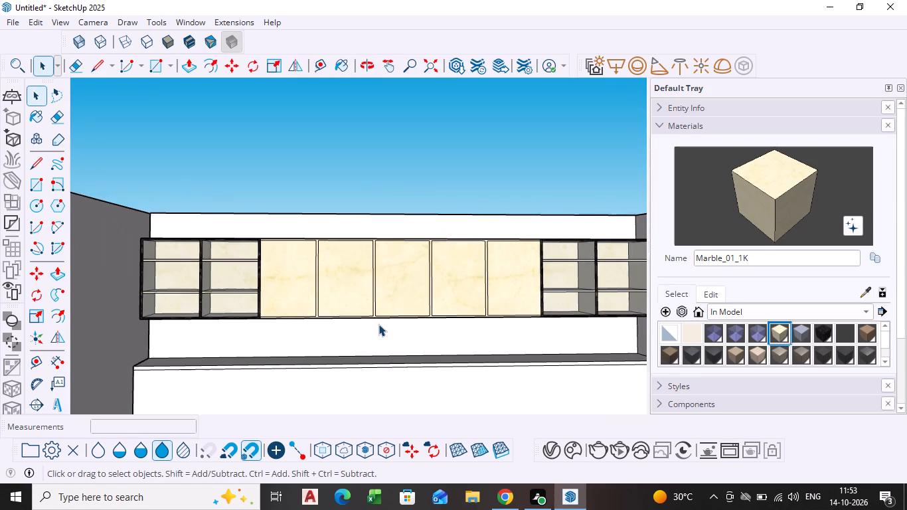
pyautogui.keyDown('shift'); pyautogui.moveTo(378, 324); pyautogui.dragTo(355, 277, button='middle'); pyautogui.keyUp('shift')
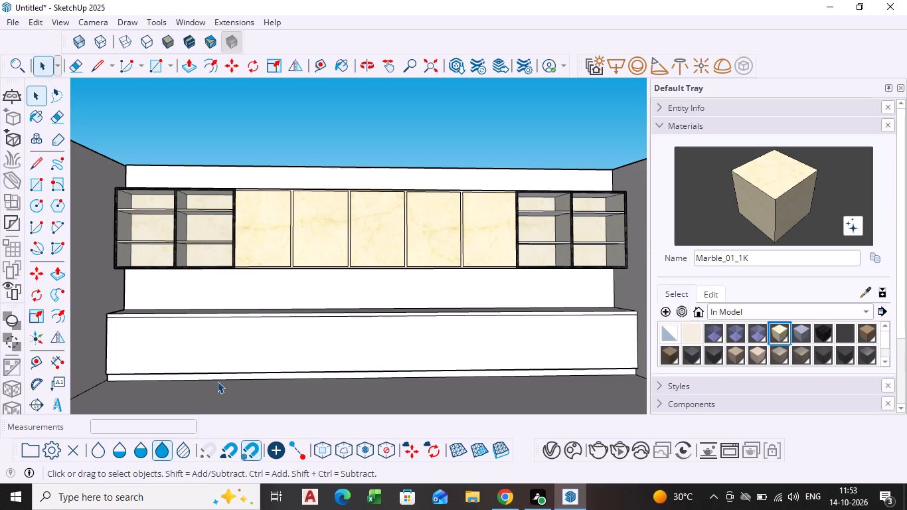
pyautogui.scroll(-1, 246, 358)
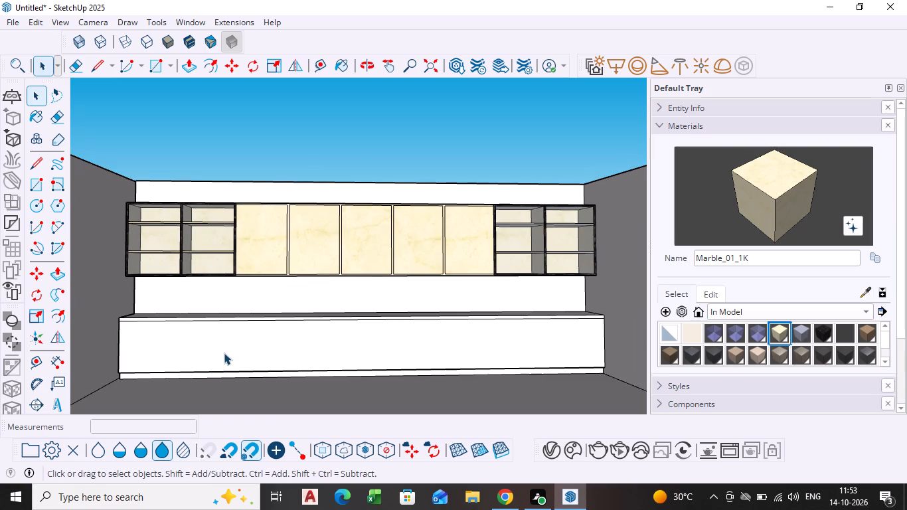
pyautogui.scroll(-1, 224, 353)
# Copy the left vertical edge of the base counter's front about 4' 7" along the face as a first divider line.
pyautogui.keyDown('shift'); pyautogui.moveTo(222, 351); pyautogui.dragTo(312, 321, button='middle'); pyautogui.keyUp('shift')
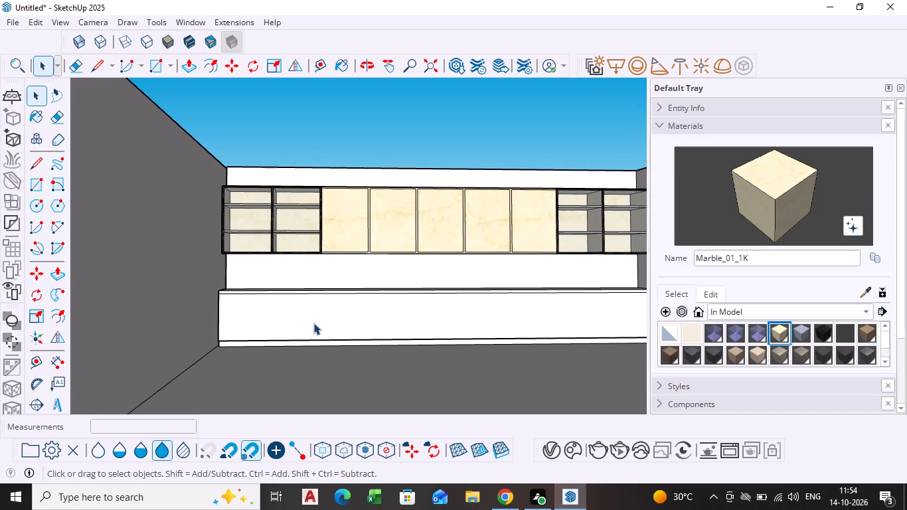
pyautogui.scroll(2, 310, 328)
pyautogui.moveTo(310, 328); pyautogui.dragTo(313, 334, button='middle')
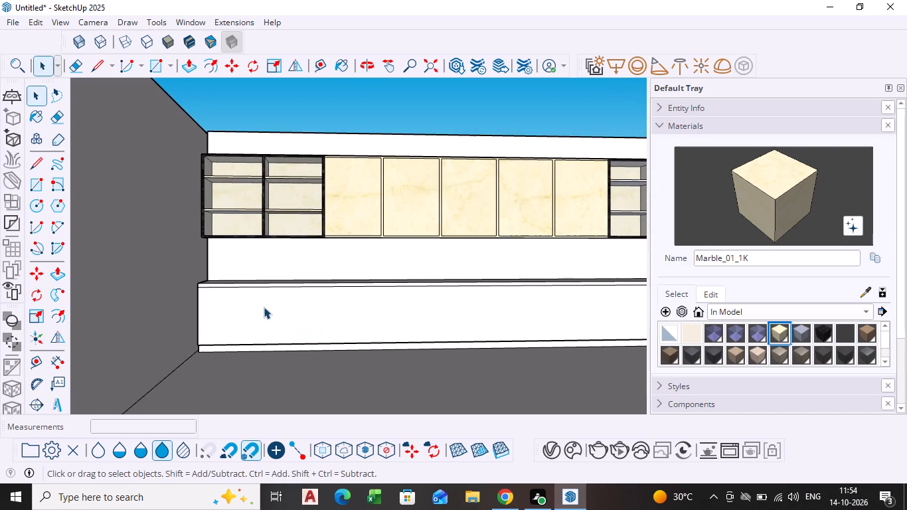
pyautogui.scroll(3, 256, 306)
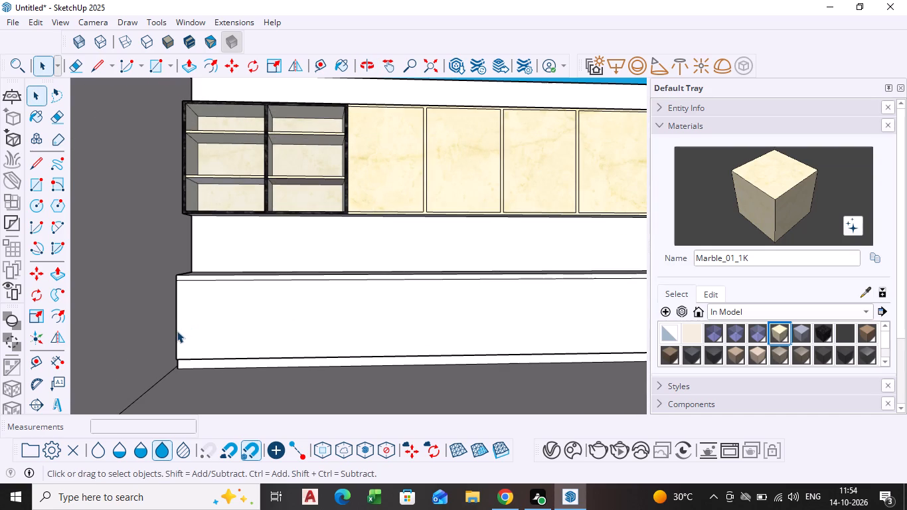
pyautogui.click(176, 331)
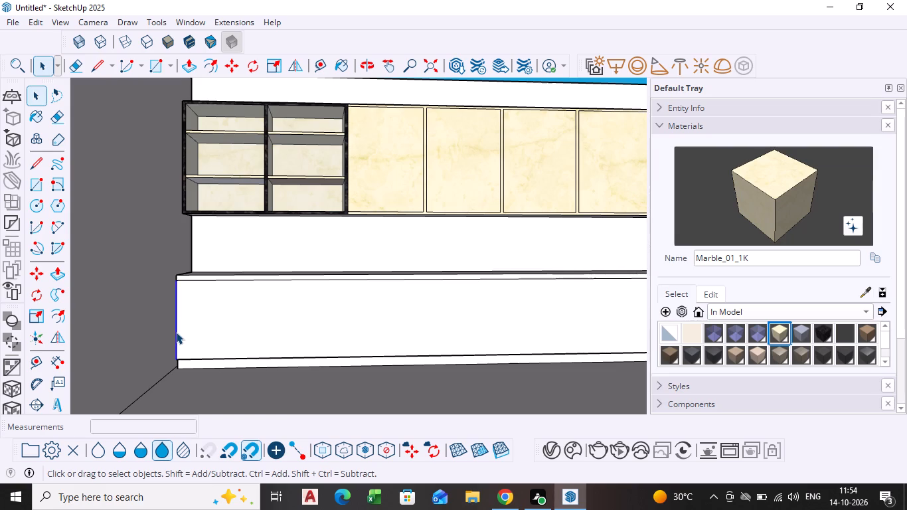
pyautogui.press('m')
pyautogui.click(176, 332)
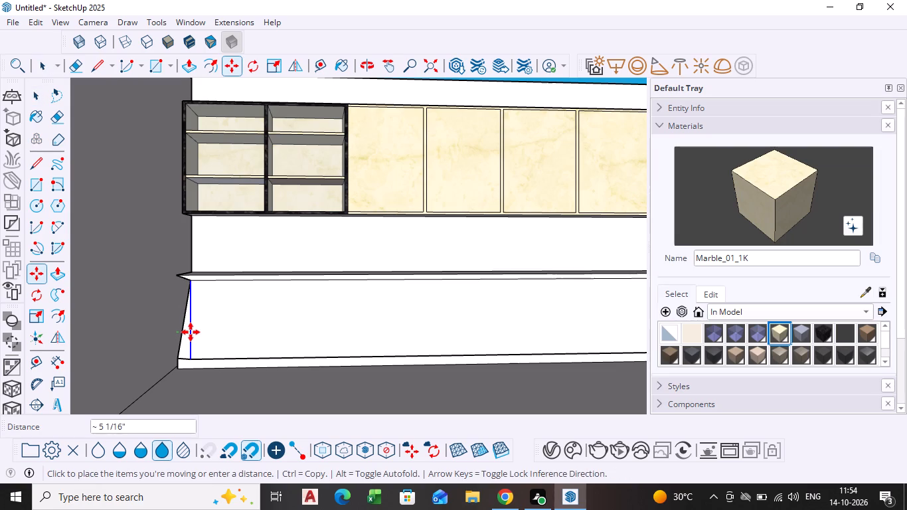
pyautogui.click(322, 325)
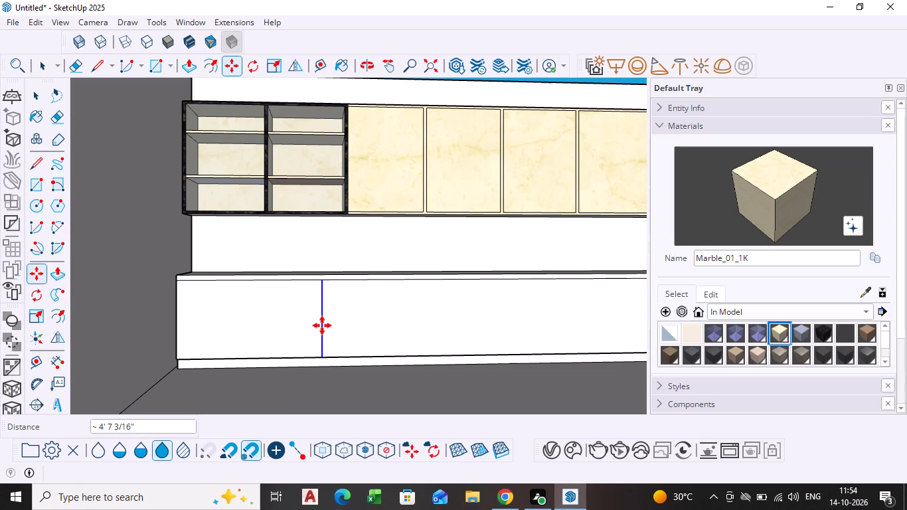
pyautogui.scroll(4, 322, 325)
pyautogui.press('space')
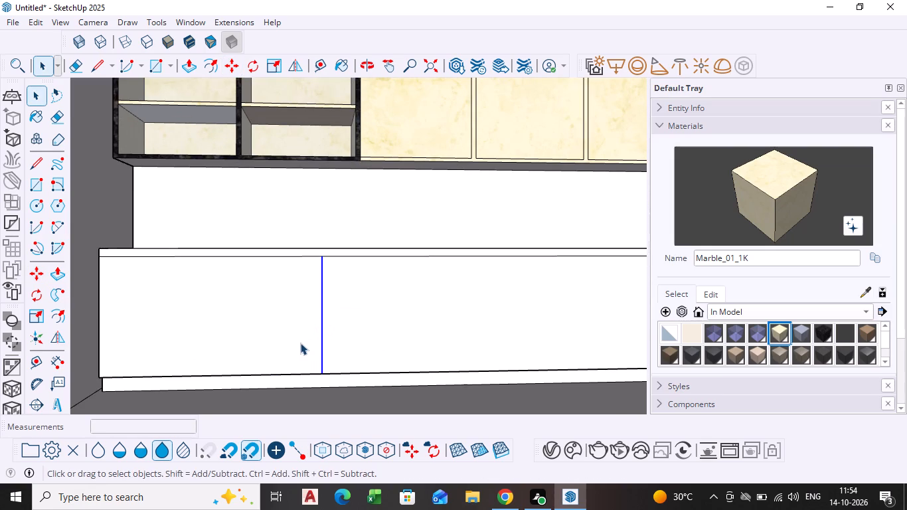
# Copy the first divider line along the base counter's front to near its middle, below the central overhead door.
pyautogui.scroll(-1, 298, 343)
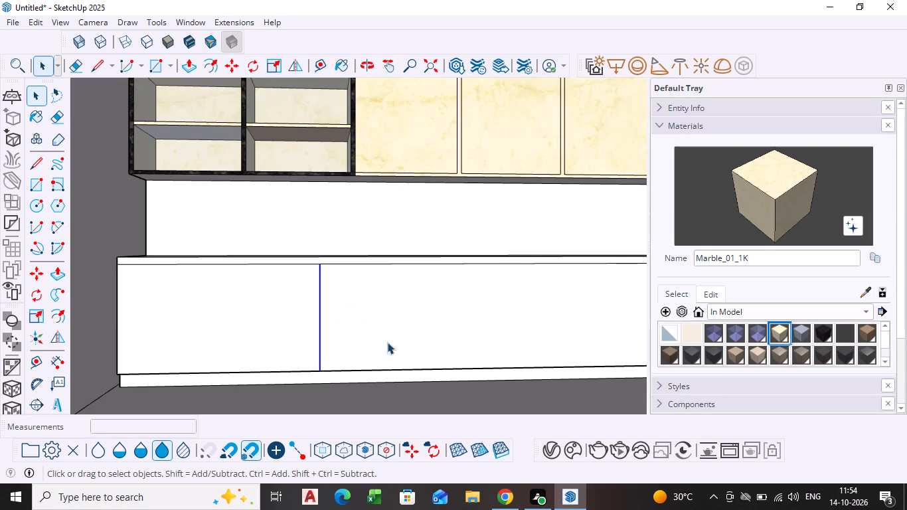
pyautogui.scroll(-8, 387, 341)
pyautogui.keyDown('shift'); pyautogui.moveTo(425, 339); pyautogui.dragTo(267, 325, button='middle'); pyautogui.keyUp('shift')
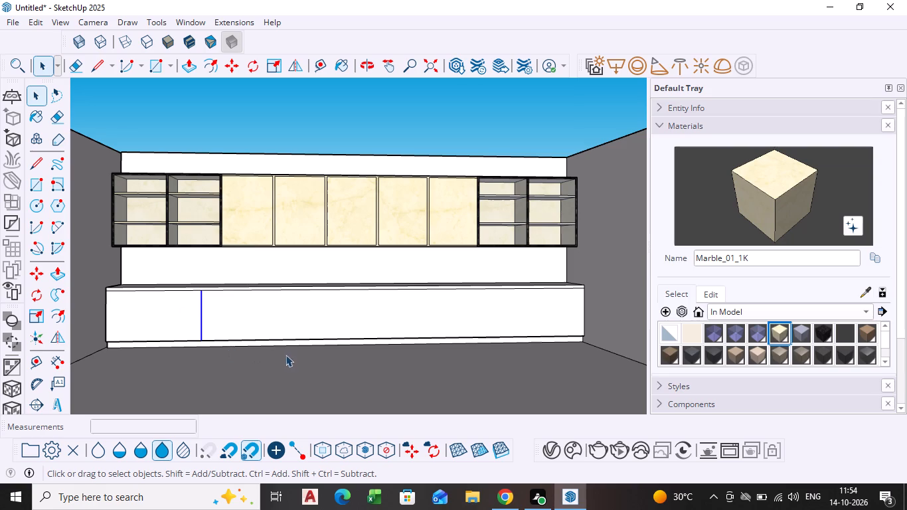
pyautogui.scroll(2, 280, 323)
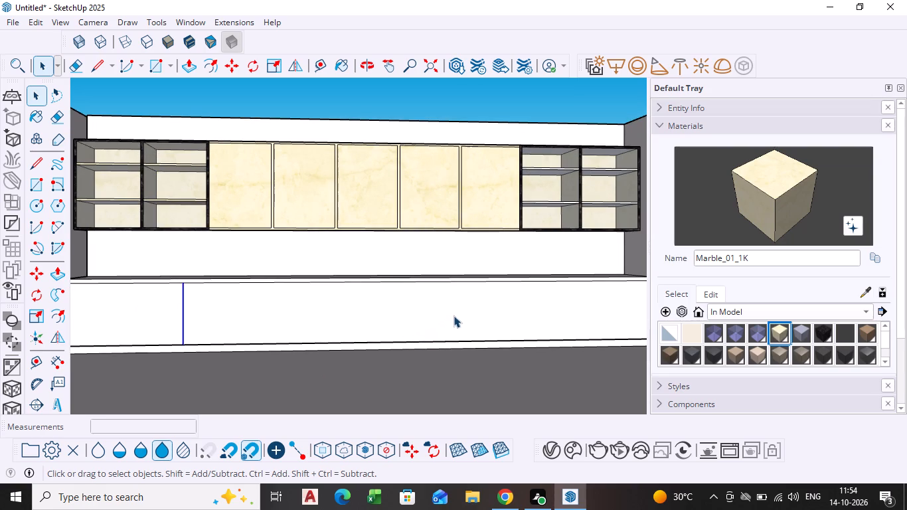
pyautogui.scroll(-2, 452, 316)
pyautogui.moveTo(443, 317); pyautogui.dragTo(398, 321, button='middle')
pyautogui.scroll(2, 303, 321)
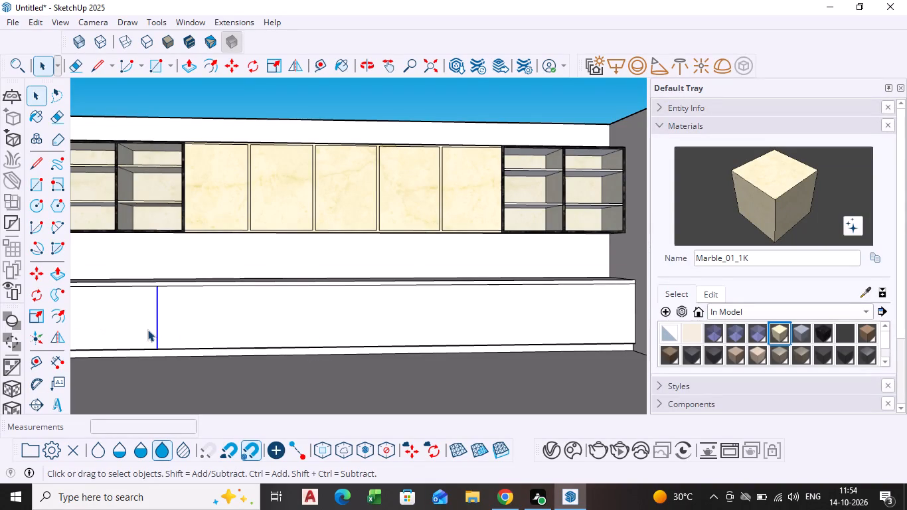
pyautogui.press('m')
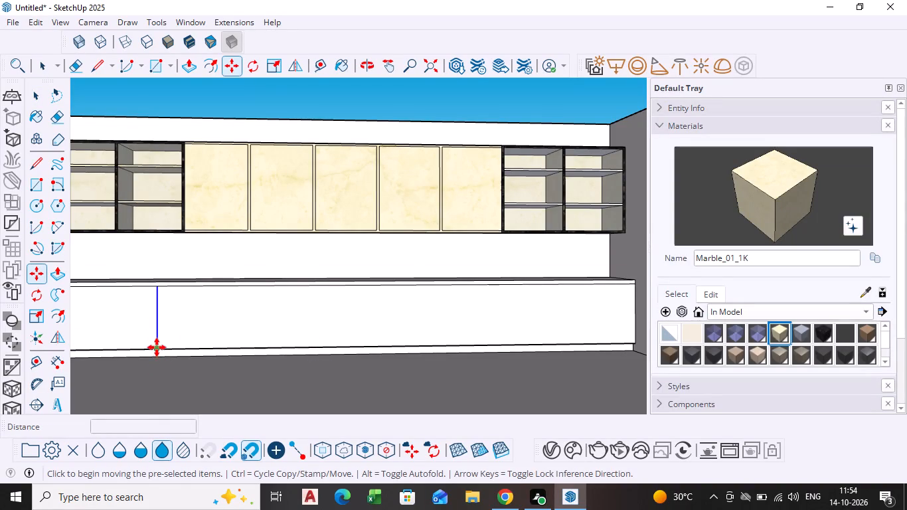
pyautogui.click(157, 347)
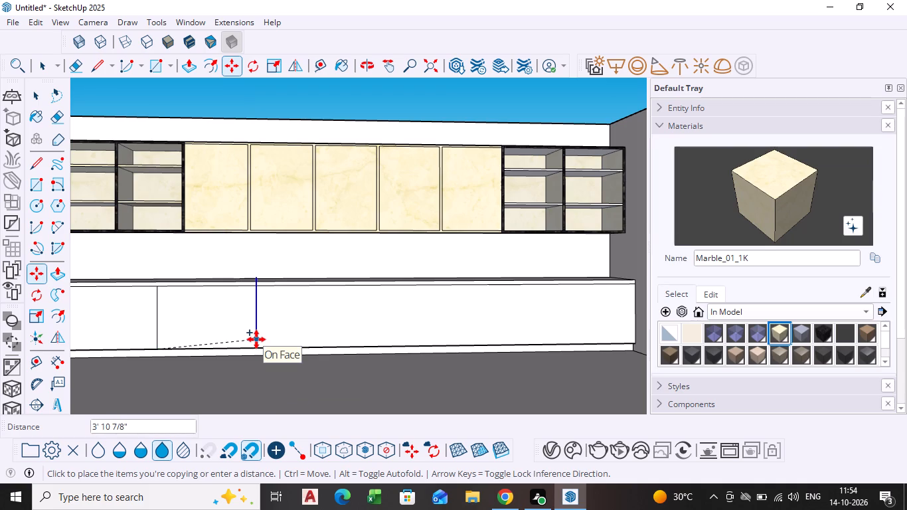
pyautogui.click(325, 344)
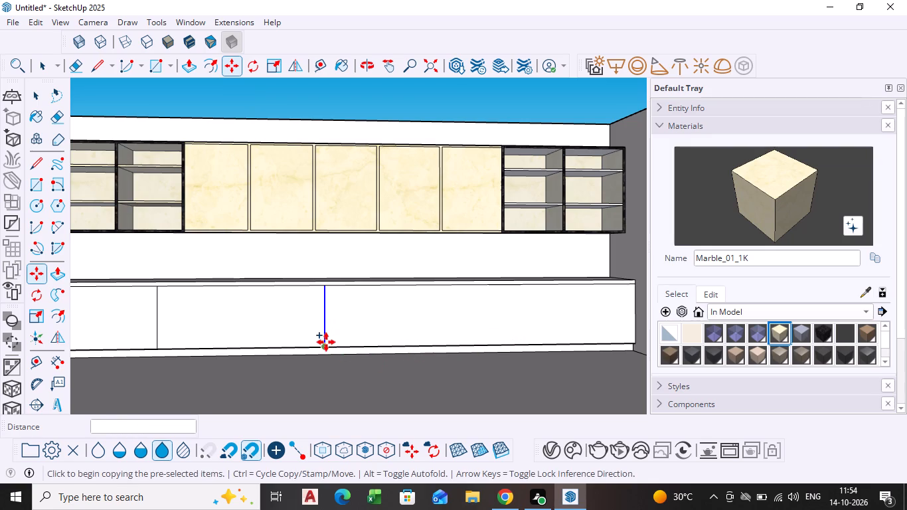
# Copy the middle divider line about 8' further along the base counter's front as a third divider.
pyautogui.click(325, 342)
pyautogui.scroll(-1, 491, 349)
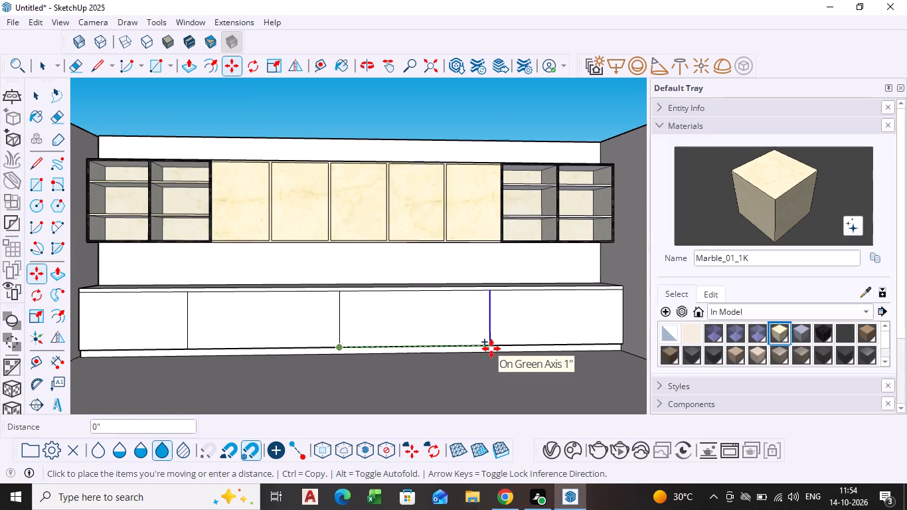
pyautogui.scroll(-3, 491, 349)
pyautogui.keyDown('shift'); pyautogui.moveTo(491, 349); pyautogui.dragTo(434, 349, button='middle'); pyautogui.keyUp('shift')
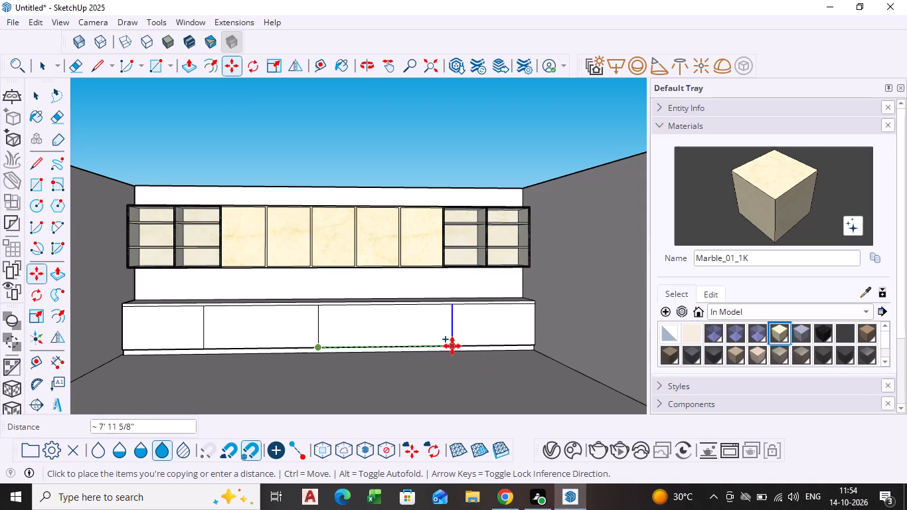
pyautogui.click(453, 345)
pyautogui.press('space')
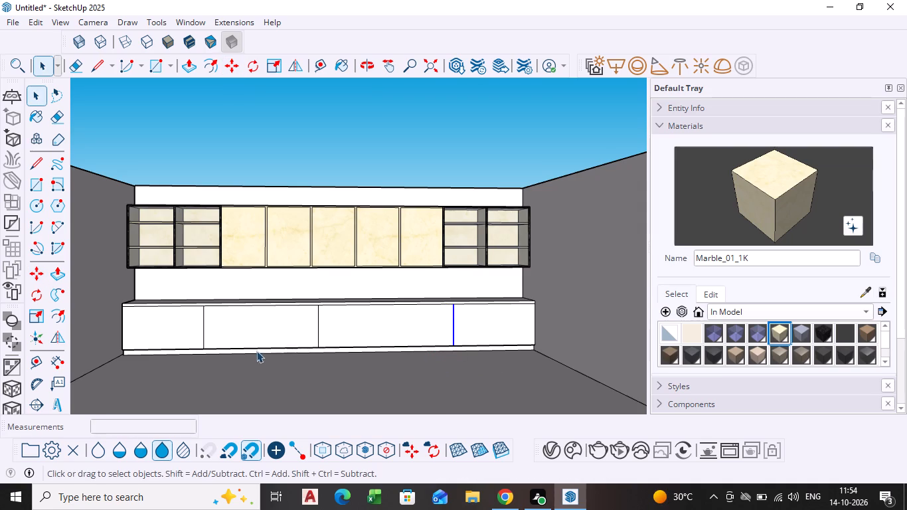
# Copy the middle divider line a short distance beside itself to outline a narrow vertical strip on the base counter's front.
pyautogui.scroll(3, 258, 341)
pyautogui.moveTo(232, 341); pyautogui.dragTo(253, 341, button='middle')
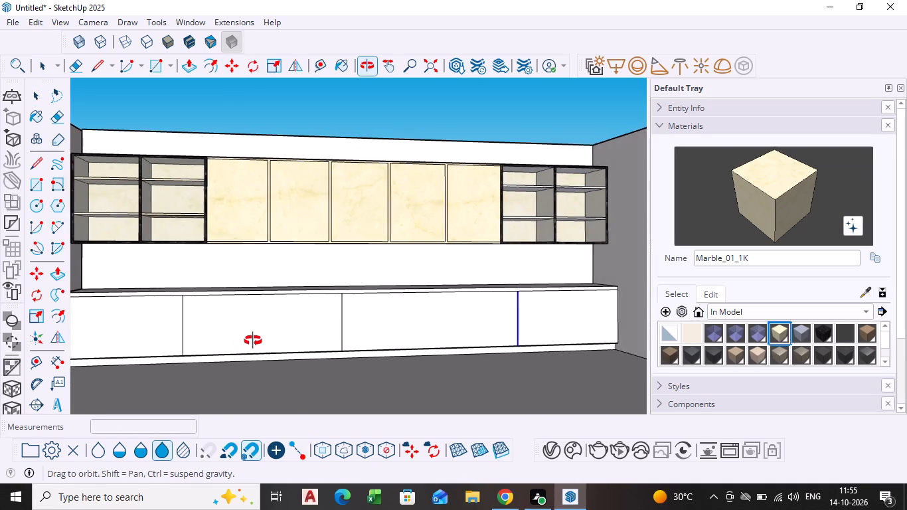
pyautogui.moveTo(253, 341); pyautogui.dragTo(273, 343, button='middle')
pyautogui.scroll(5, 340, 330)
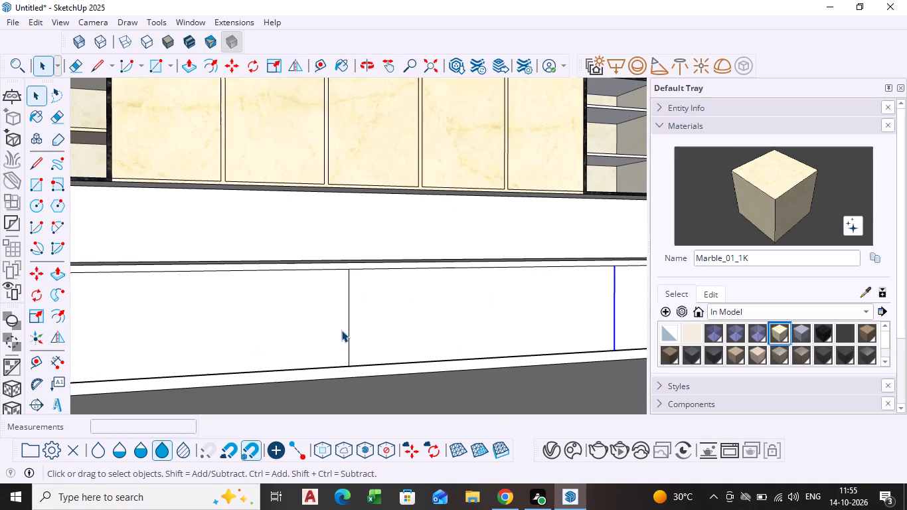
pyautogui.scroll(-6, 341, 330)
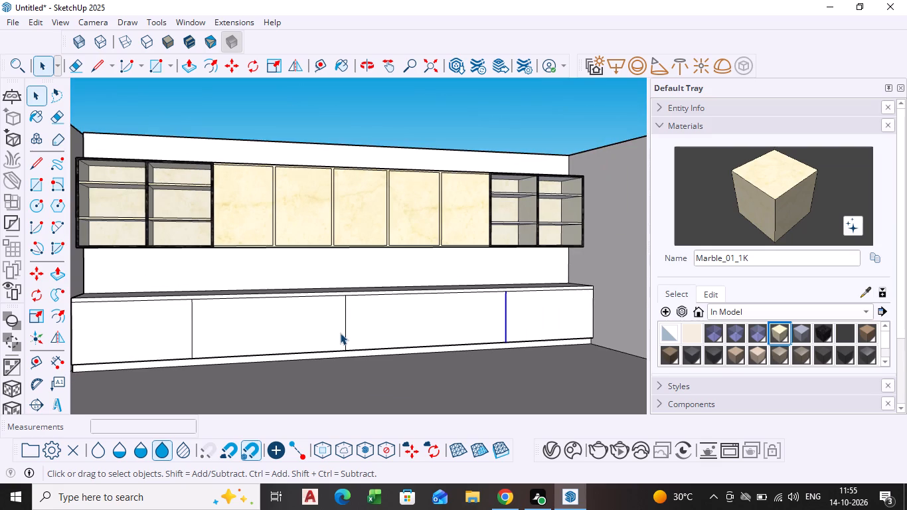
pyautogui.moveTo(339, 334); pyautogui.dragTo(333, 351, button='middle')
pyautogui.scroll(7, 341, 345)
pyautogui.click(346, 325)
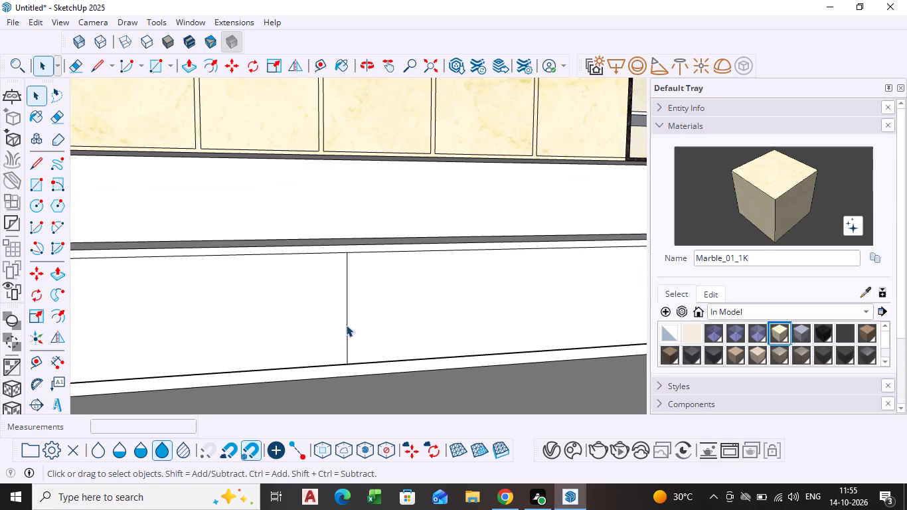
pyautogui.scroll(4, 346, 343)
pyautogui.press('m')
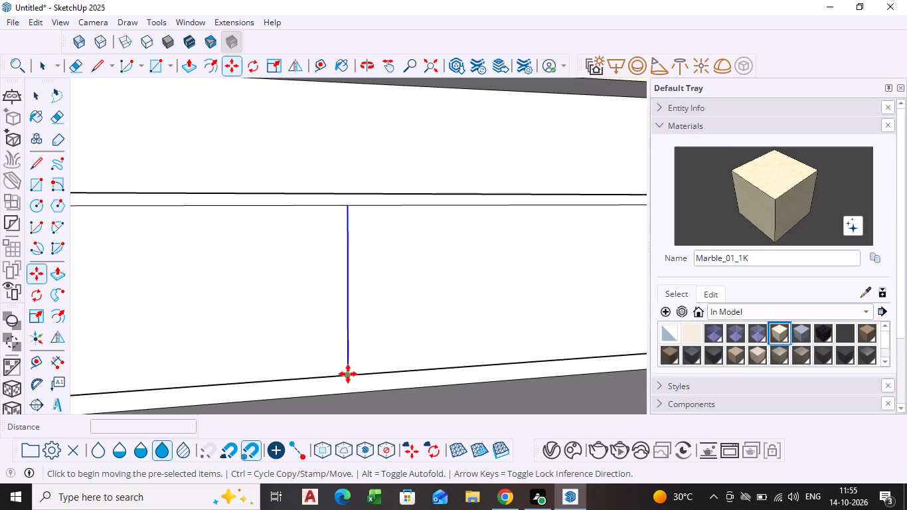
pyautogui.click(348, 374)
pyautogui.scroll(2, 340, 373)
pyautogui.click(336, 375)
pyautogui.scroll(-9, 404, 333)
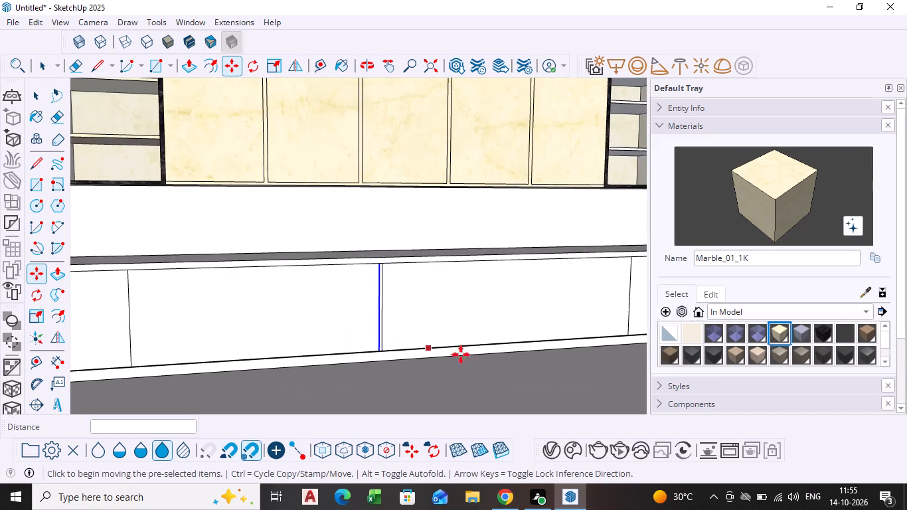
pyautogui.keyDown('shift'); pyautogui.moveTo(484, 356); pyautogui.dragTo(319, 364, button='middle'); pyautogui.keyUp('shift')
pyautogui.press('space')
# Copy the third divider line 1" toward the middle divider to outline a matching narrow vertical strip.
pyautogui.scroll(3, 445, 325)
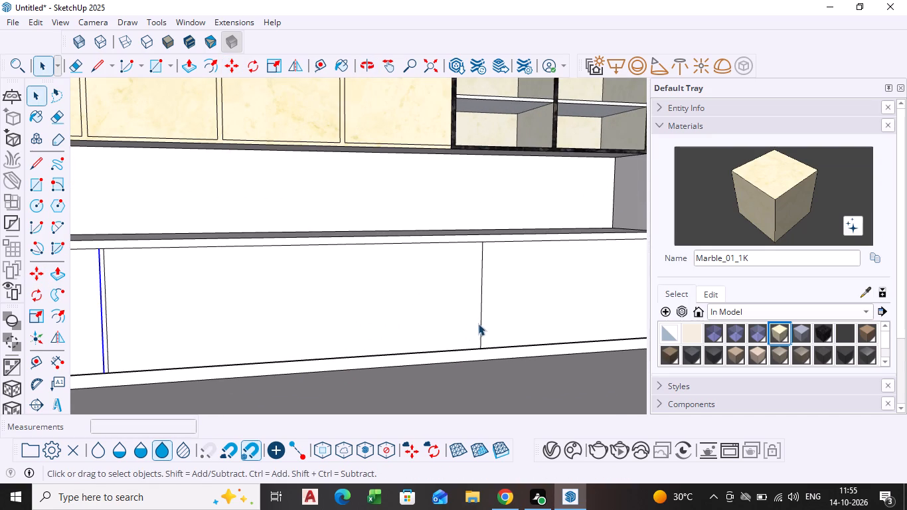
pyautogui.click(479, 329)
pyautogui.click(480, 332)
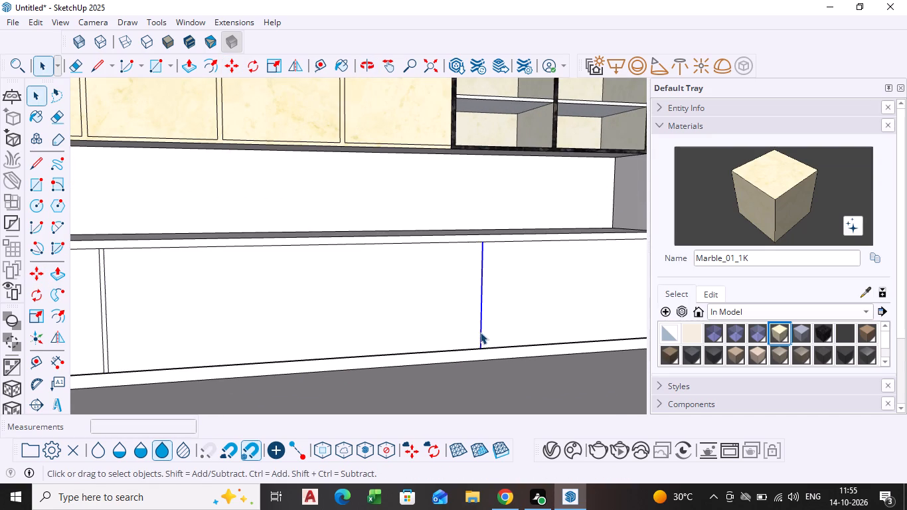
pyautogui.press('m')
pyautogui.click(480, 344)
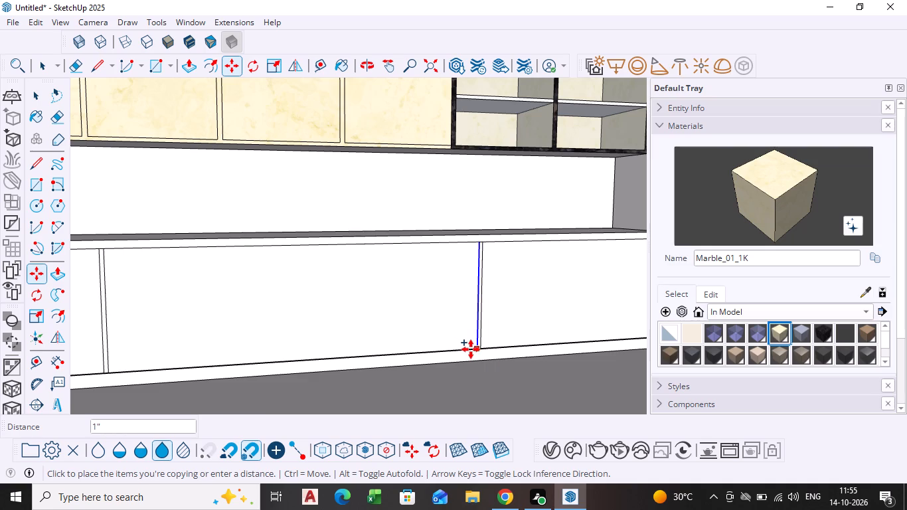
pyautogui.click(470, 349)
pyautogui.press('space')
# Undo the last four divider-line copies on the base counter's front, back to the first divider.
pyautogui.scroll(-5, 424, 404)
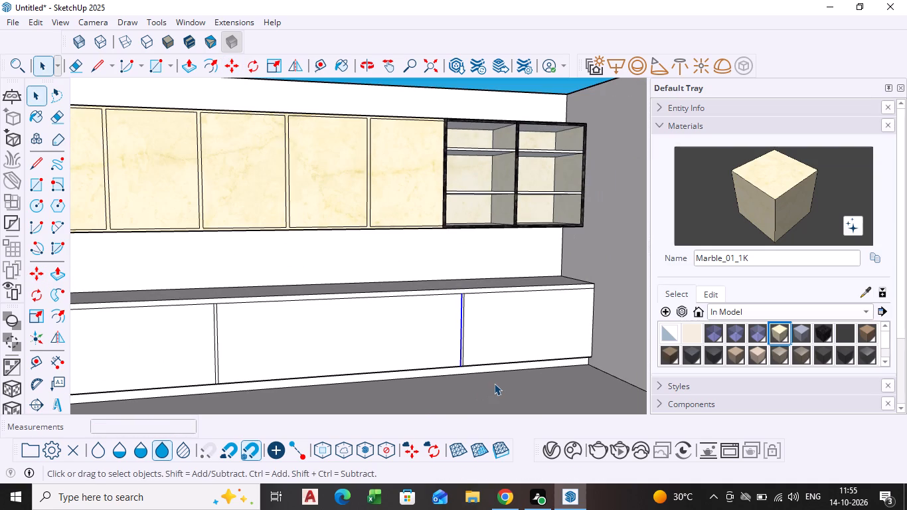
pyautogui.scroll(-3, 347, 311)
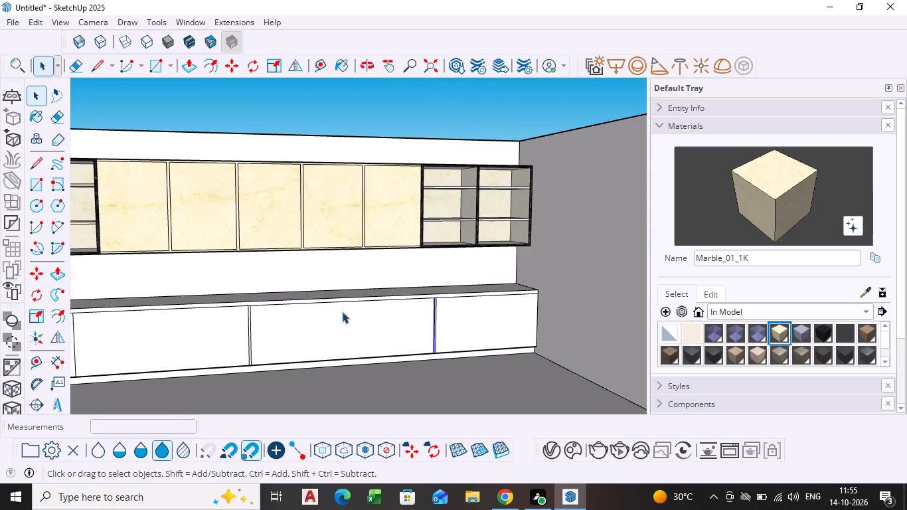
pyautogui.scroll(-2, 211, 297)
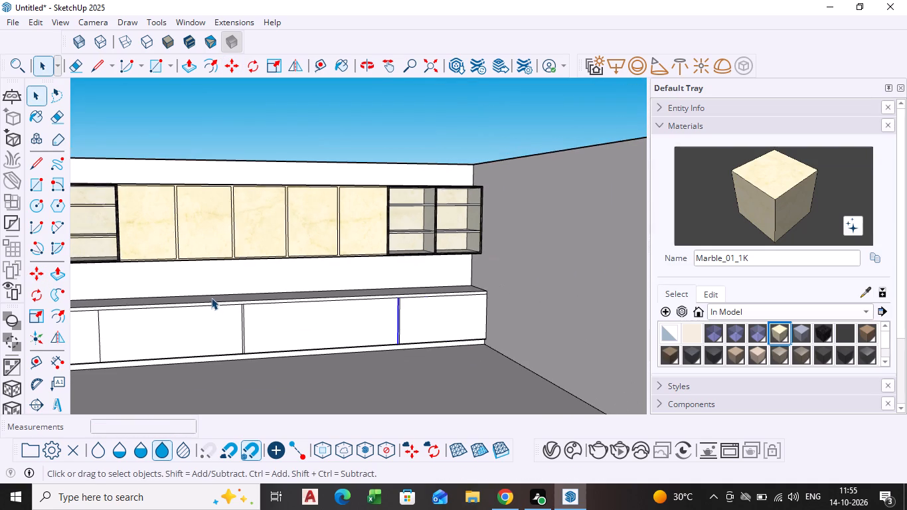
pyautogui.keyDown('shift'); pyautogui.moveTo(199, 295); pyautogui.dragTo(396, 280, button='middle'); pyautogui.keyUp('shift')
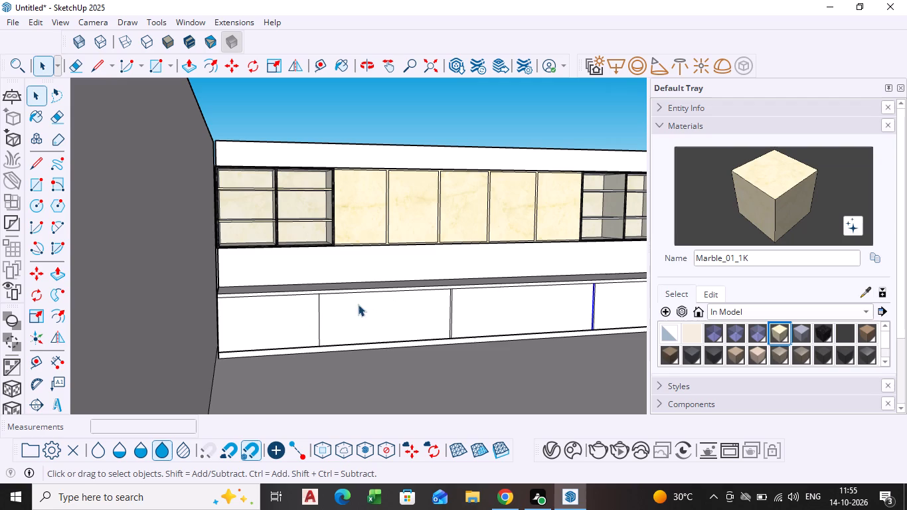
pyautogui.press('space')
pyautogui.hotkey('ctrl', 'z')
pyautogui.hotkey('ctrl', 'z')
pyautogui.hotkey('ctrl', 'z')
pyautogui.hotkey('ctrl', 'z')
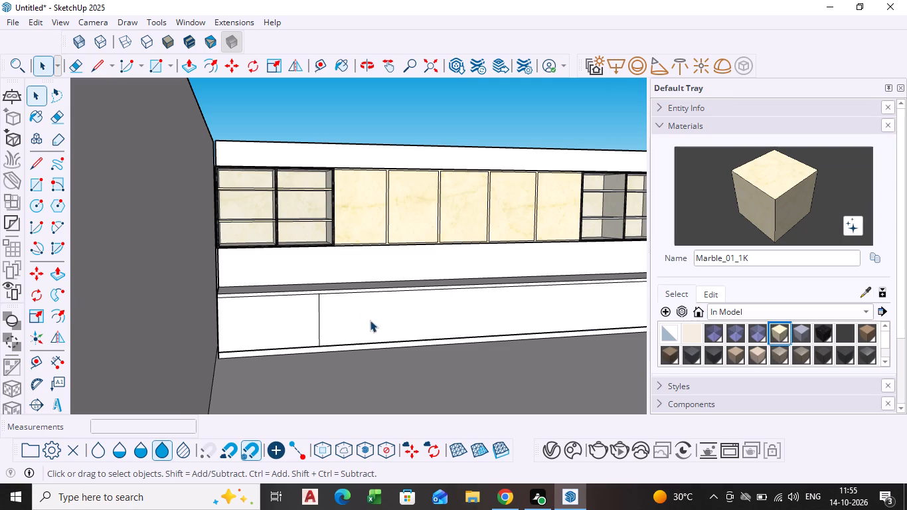
# Copy the top edge of the base counter's long front section about 1' 2" down the face as a horizontal divider.
pyautogui.scroll(4, 455, 281)
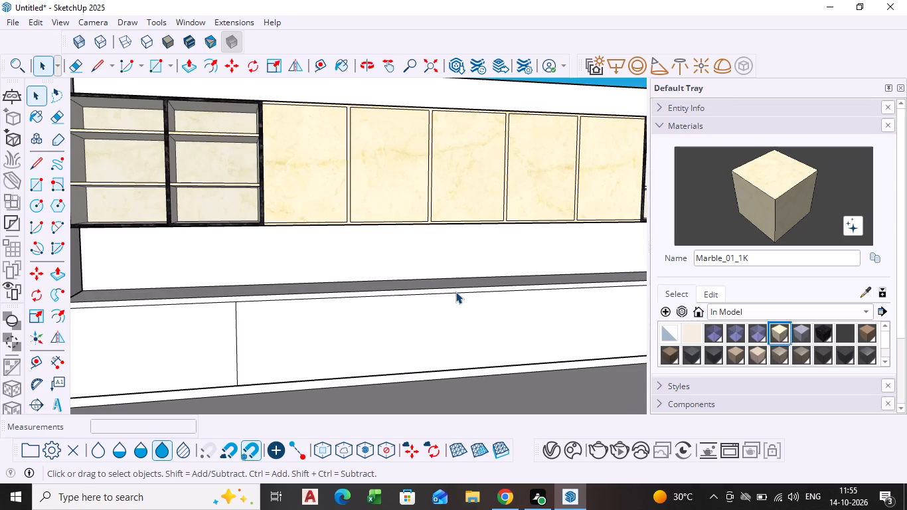
pyautogui.click(455, 292)
pyautogui.press('m')
pyautogui.click(455, 292)
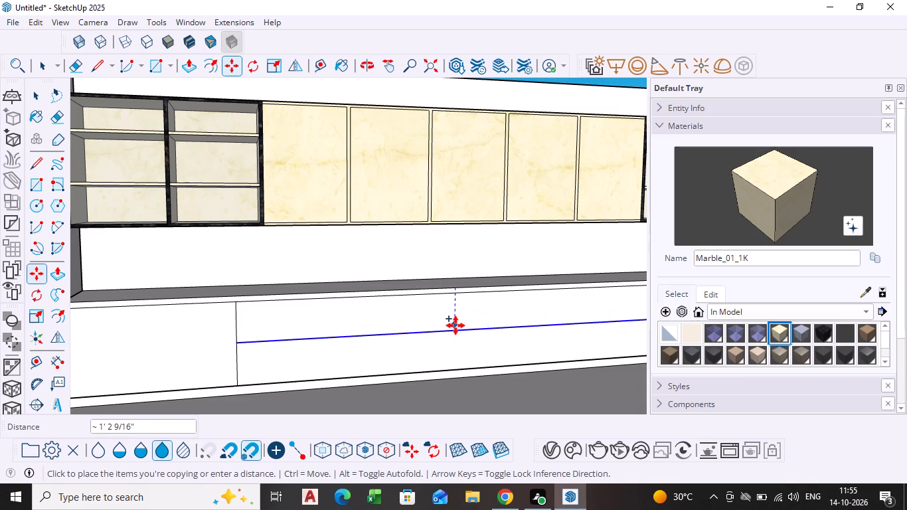
pyautogui.scroll(3, 455, 325)
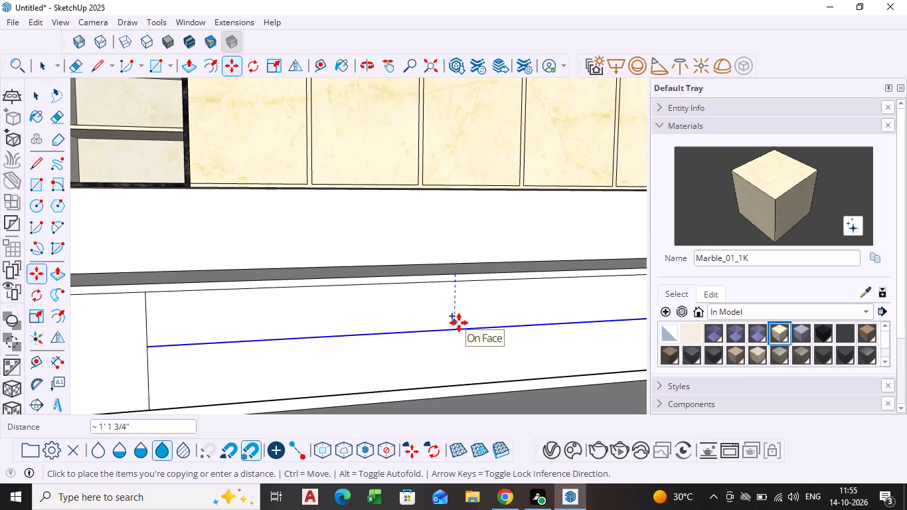
pyautogui.click(459, 323)
pyautogui.press('space')
# Copy the horizontal divider line 1" downward to outline a thin strip between the upper and lower fronts, then clear the selection.
pyautogui.click(454, 329)
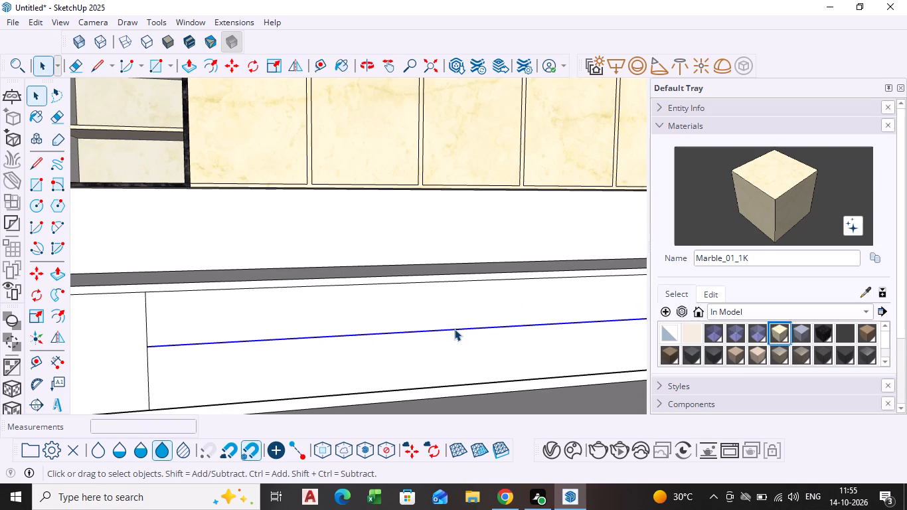
pyautogui.press('m')
pyautogui.click(454, 329)
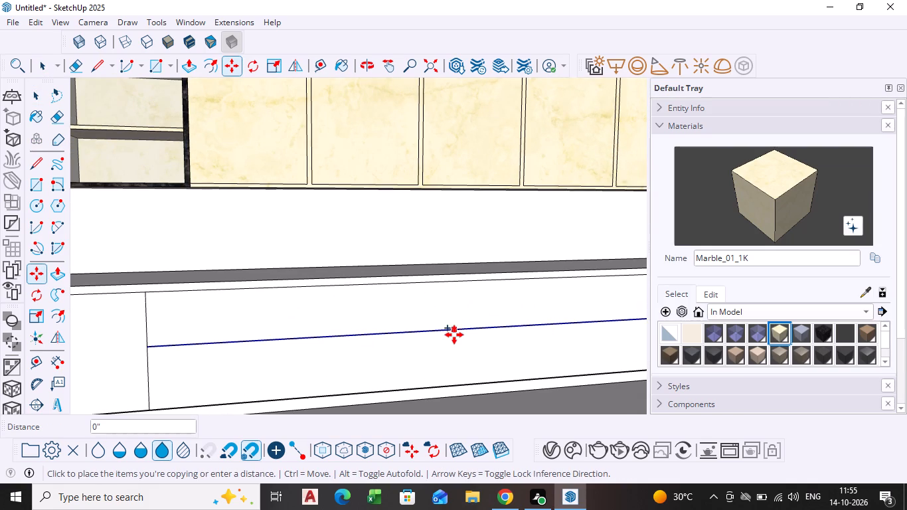
pyautogui.scroll(5, 454, 341)
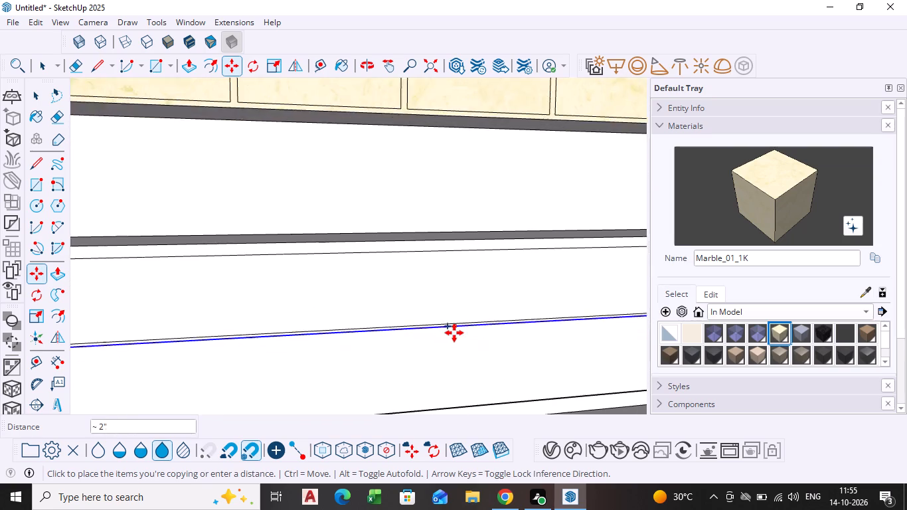
pyautogui.scroll(5, 454, 333)
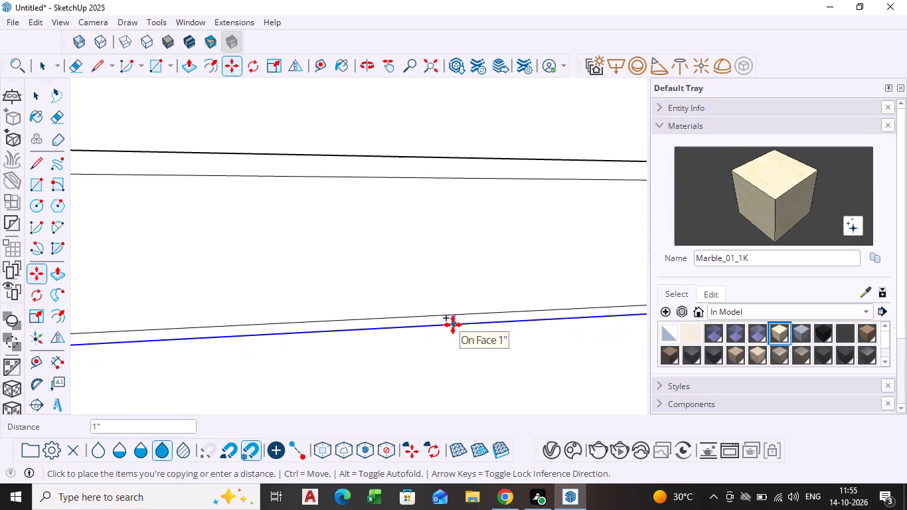
pyautogui.click(453, 325)
pyautogui.press('space')
pyautogui.scroll(-18, 443, 317)
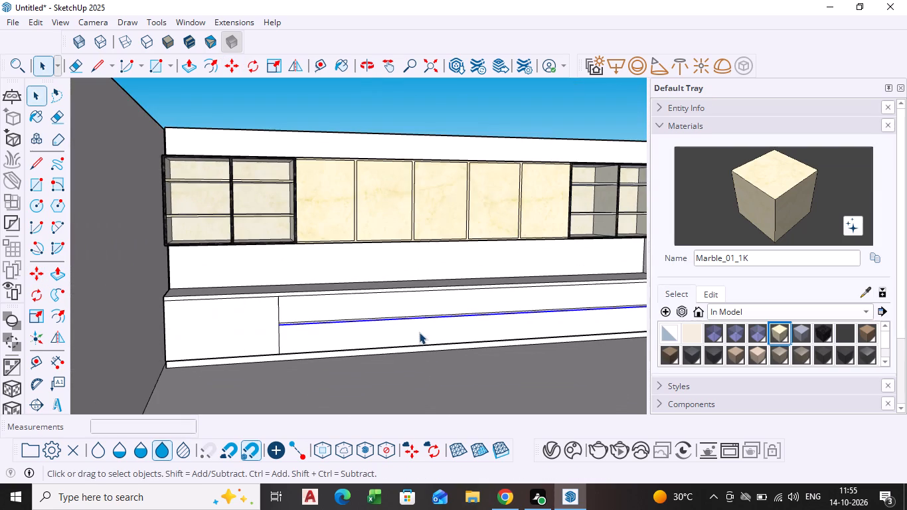
pyautogui.middleClick(419, 332)
pyautogui.scroll(-2, 419, 332)
pyautogui.keyDown('shift'); pyautogui.moveTo(418, 332); pyautogui.dragTo(355, 308, button='middle'); pyautogui.keyUp('shift')
pyautogui.press('space')
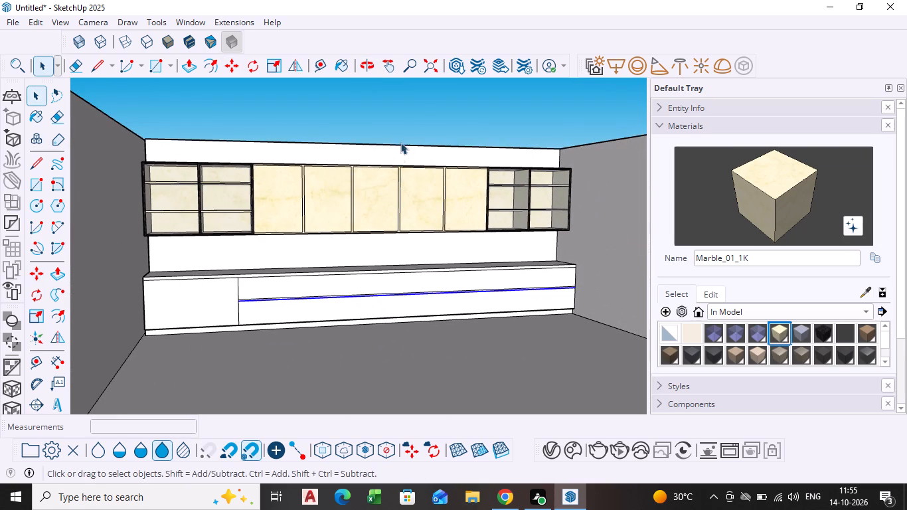
pyautogui.moveTo(404, 136); pyautogui.dragTo(414, 96)
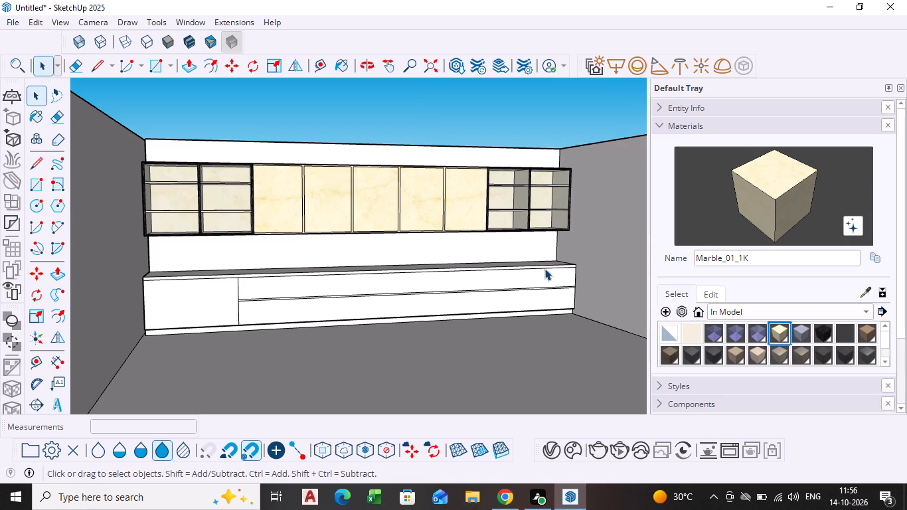
# Paint the back wall below and above the overhead cabinets with Marble_01_1K.
pyautogui.click(791, 194)
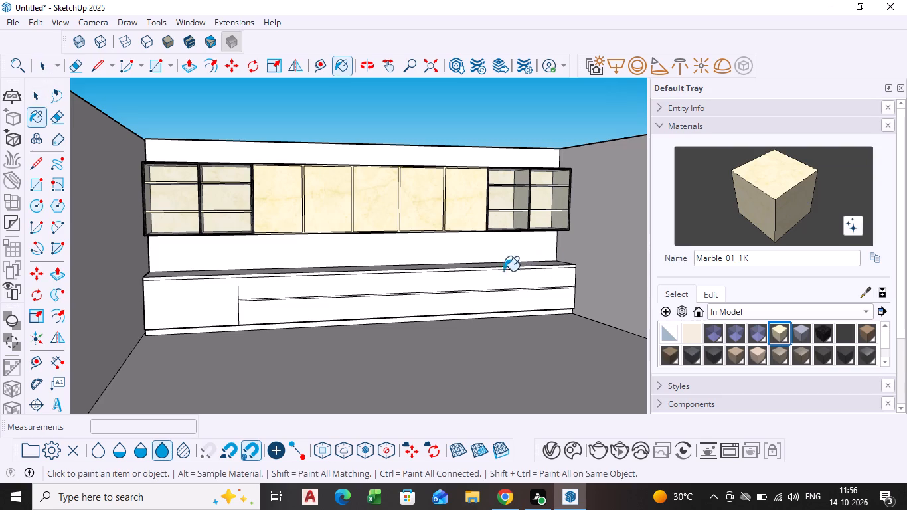
pyautogui.click(452, 250)
pyautogui.click(392, 159)
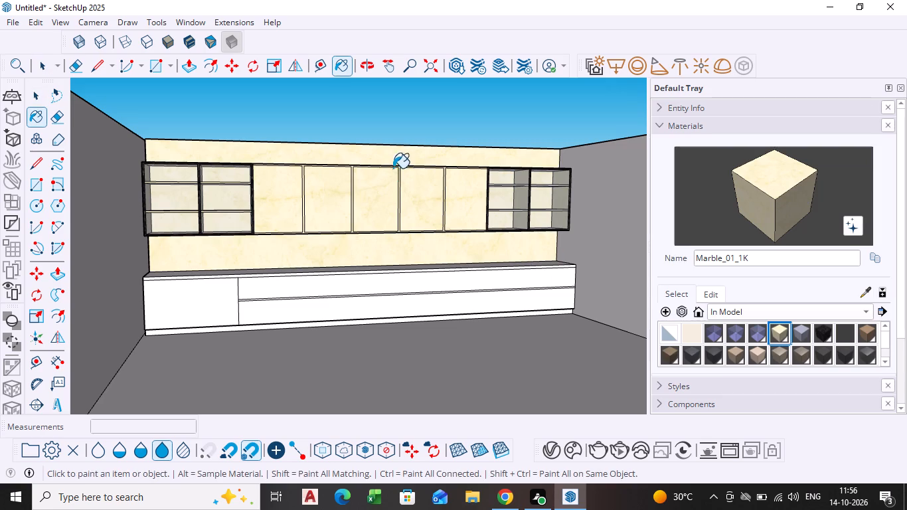
# Paint the base counter's top surface and its long upper and lower front panels with Marble_01_1K.
pyautogui.moveTo(356, 278); pyautogui.dragTo(357, 319, button='middle')
pyautogui.scroll(-1, 357, 283)
pyautogui.scroll(4, 357, 264)
pyautogui.click(357, 272)
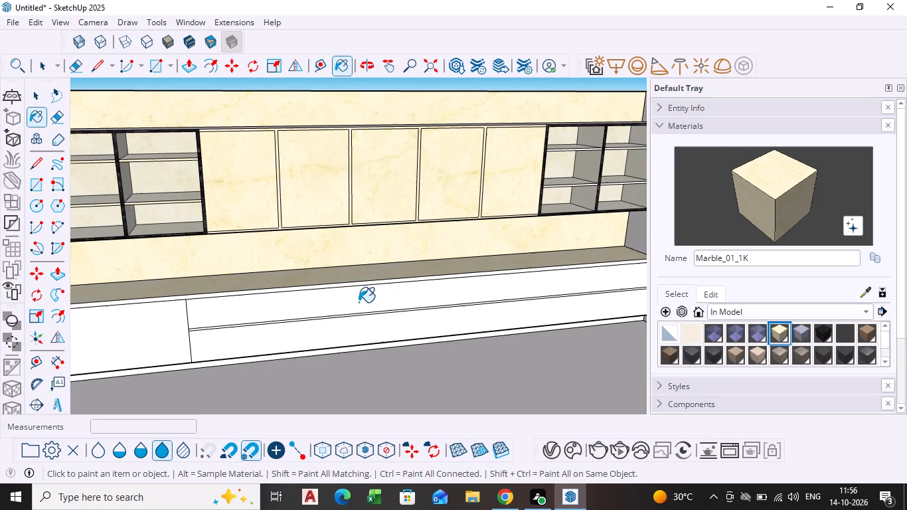
pyautogui.click(359, 302)
pyautogui.click(361, 333)
# Paint the thin horizontal strip between the long upper and lower front panels with Marble_07_1K.
pyautogui.moveTo(360, 334); pyautogui.dragTo(344, 249, button='middle')
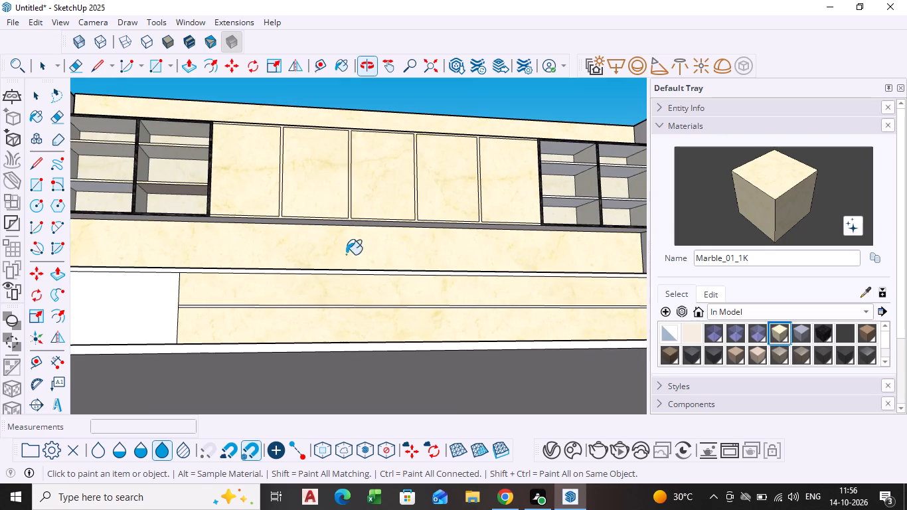
pyautogui.scroll(2, 349, 323)
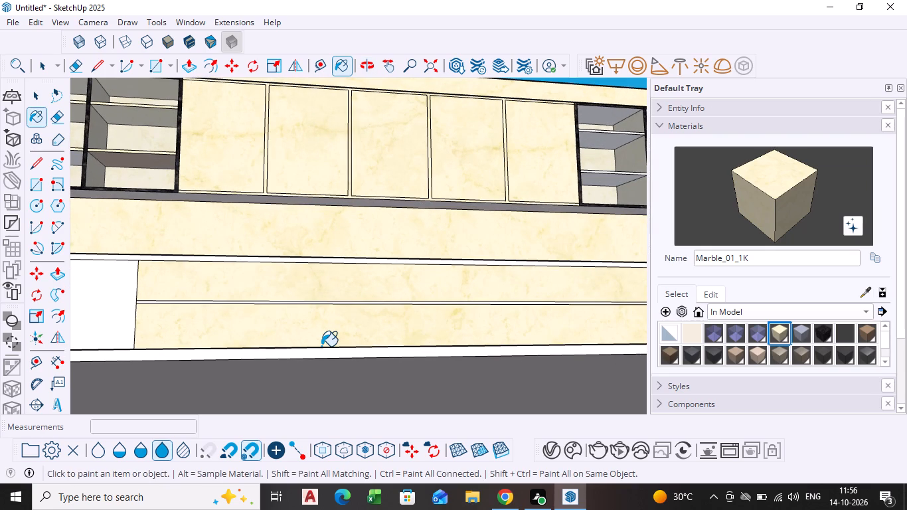
pyautogui.click(822, 333)
pyautogui.scroll(4, 244, 252)
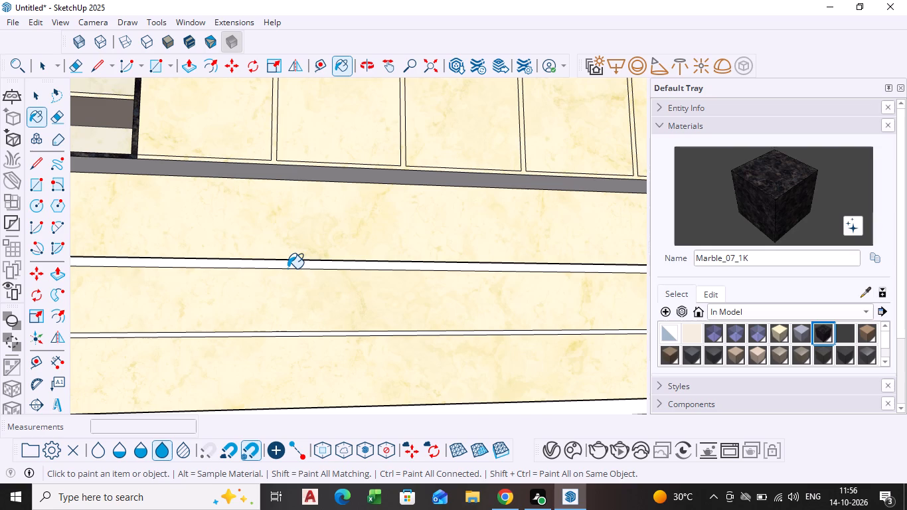
pyautogui.scroll(4, 278, 339)
pyautogui.click(285, 332)
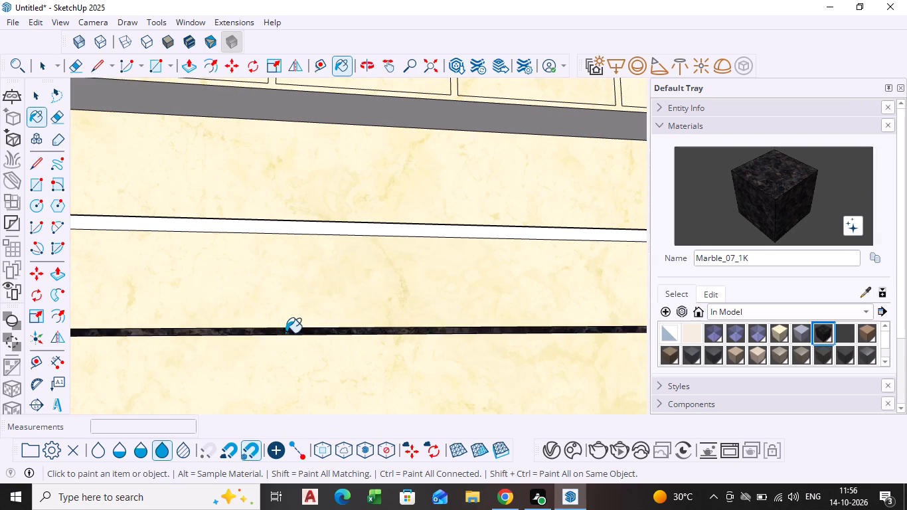
# Push/Pull the base counter's top surface upward by about 1 3/16".
pyautogui.scroll(-14, 314, 283)
pyautogui.moveTo(321, 290); pyautogui.dragTo(335, 345, button='middle')
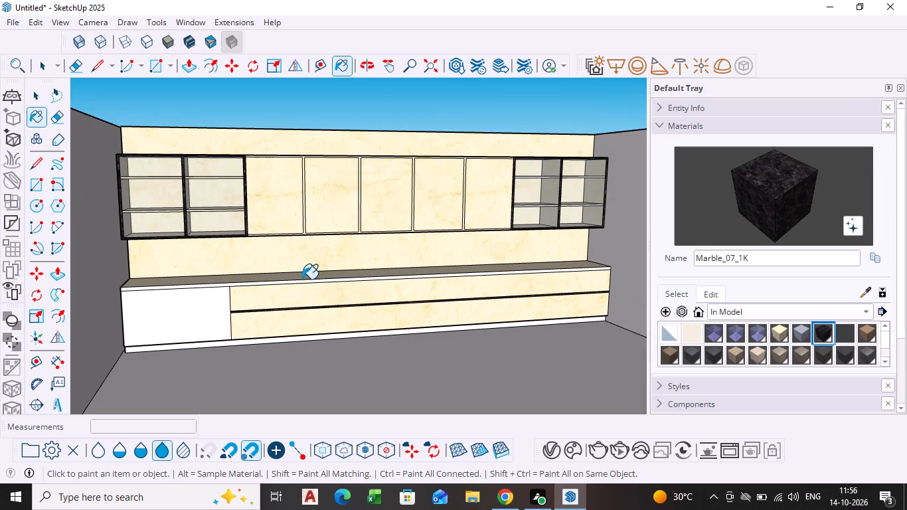
pyautogui.scroll(3, 262, 288)
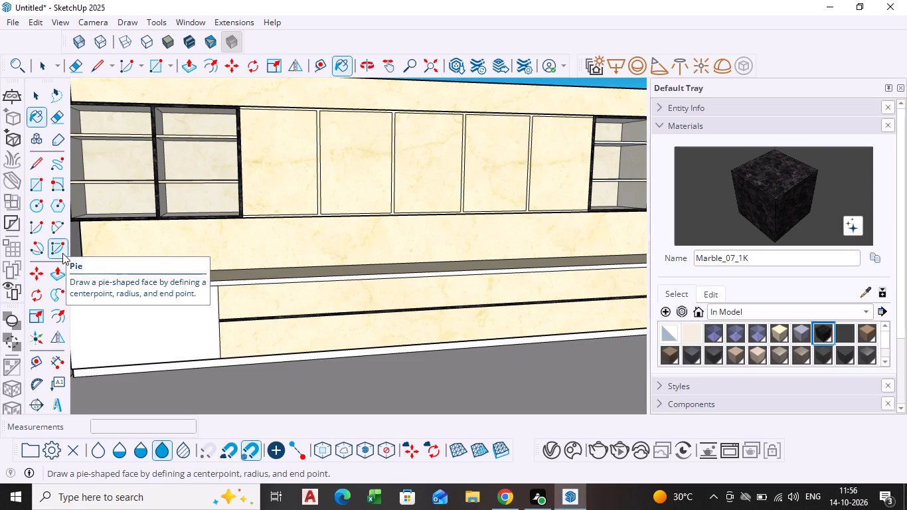
pyautogui.press('space')
pyautogui.scroll(-2, 293, 317)
pyautogui.moveTo(293, 316); pyautogui.dragTo(388, 294, button='middle')
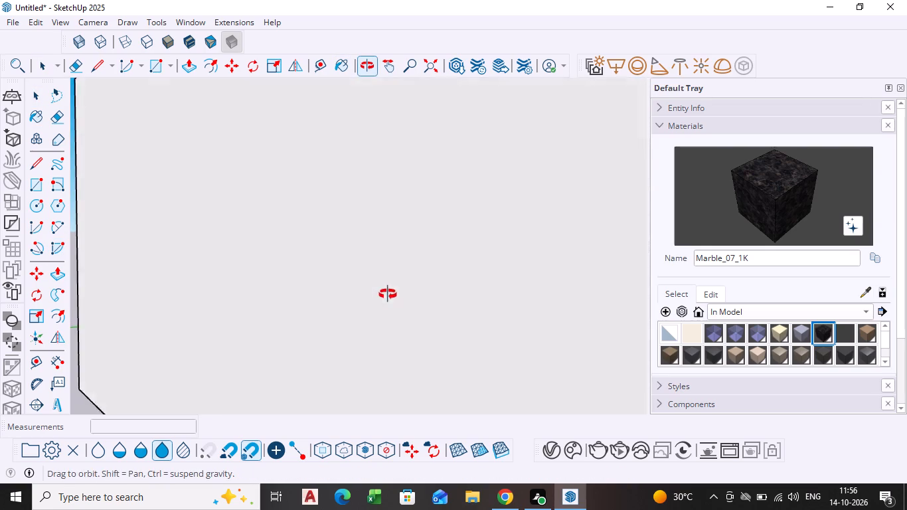
pyautogui.moveTo(388, 294); pyautogui.dragTo(260, 319, button='middle')
pyautogui.scroll(7, 166, 298)
pyautogui.moveTo(175, 316); pyautogui.dragTo(278, 329, button='middle')
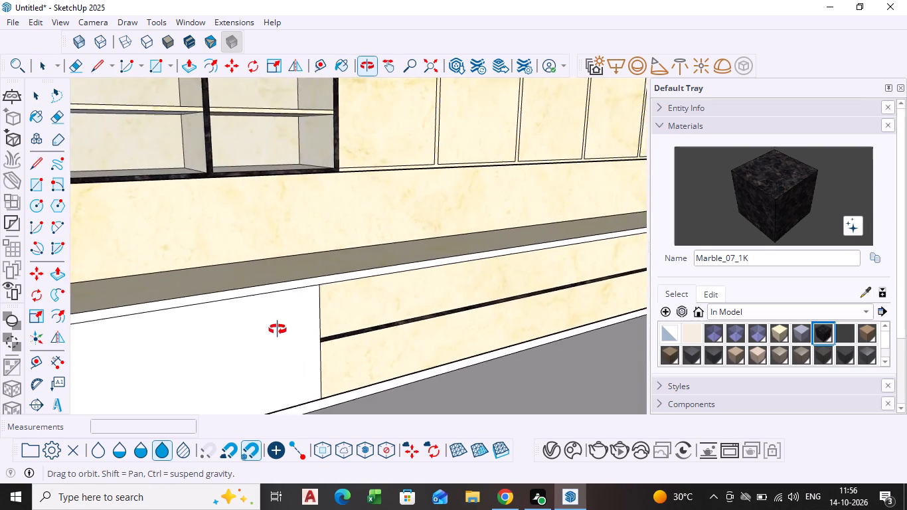
pyautogui.moveTo(278, 329); pyautogui.dragTo(212, 329, button='middle')
pyautogui.scroll(-4, 216, 319)
pyautogui.scroll(-2, 284, 303)
pyautogui.moveTo(284, 303); pyautogui.dragTo(283, 304, button='middle')
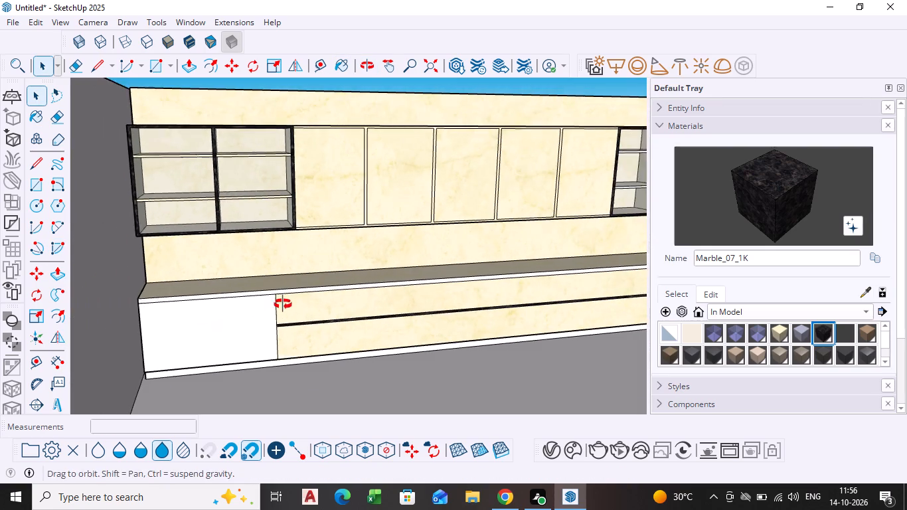
pyautogui.moveTo(283, 304); pyautogui.dragTo(262, 322, button='middle')
pyautogui.scroll(2, 177, 274)
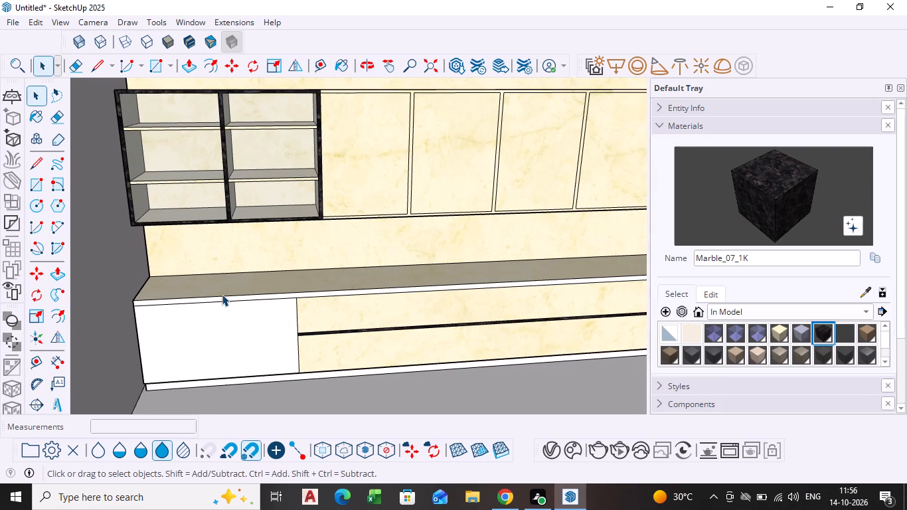
pyautogui.moveTo(187, 337); pyautogui.dragTo(207, 336, button='middle')
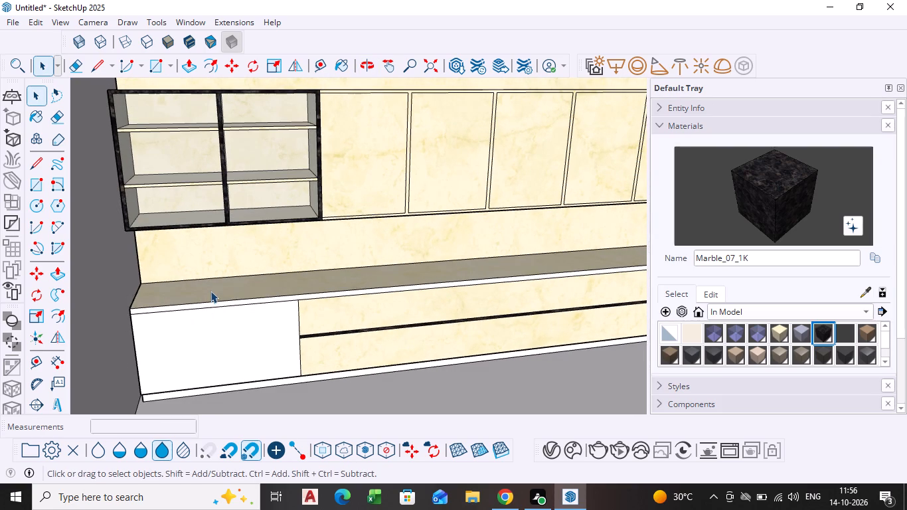
pyautogui.click(210, 291)
pyautogui.press('p')
pyautogui.click(212, 291)
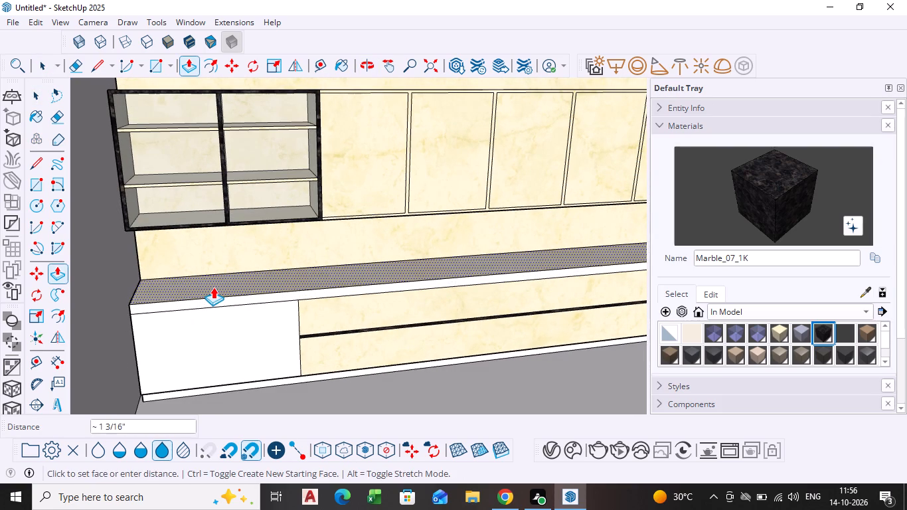
pyautogui.click(213, 287)
pyautogui.press('space')
# Draw a 1" line up the base counter's front end edge, starting from the lower line of its top band.
pyautogui.scroll(-4, 212, 305)
pyautogui.moveTo(214, 313); pyautogui.dragTo(143, 304, button='middle')
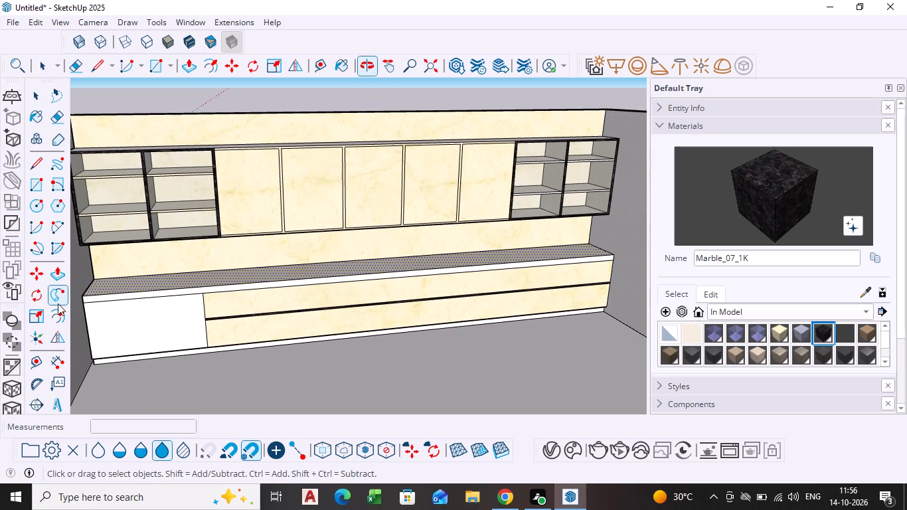
pyautogui.scroll(1, 58, 303)
pyautogui.click(39, 170)
pyautogui.scroll(1, 101, 308)
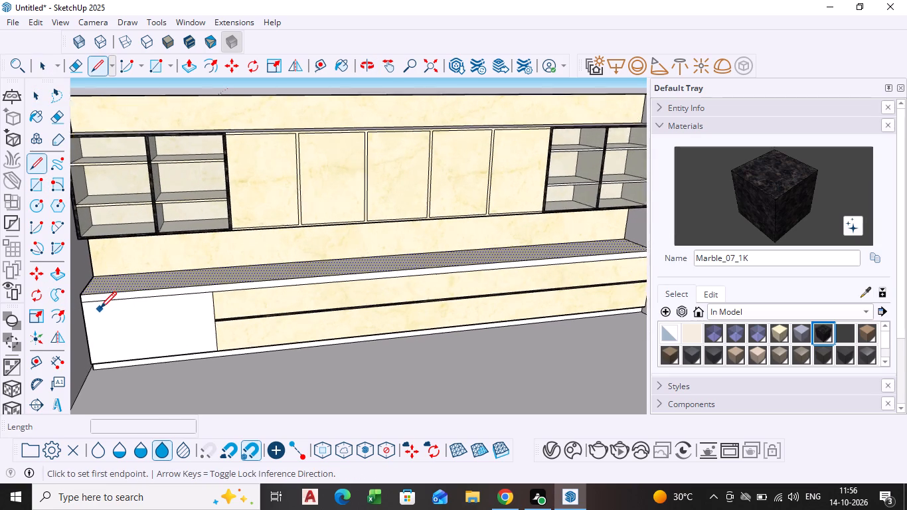
pyautogui.scroll(1, 100, 309)
pyautogui.keyDown('shift'); pyautogui.scroll(-1, 100, 309); pyautogui.keyUp('shift')
pyautogui.keyDown('shift'); pyautogui.moveTo(100, 309); pyautogui.dragTo(125, 303, button='middle'); pyautogui.keyUp('shift')
pyautogui.scroll(4, 120, 302)
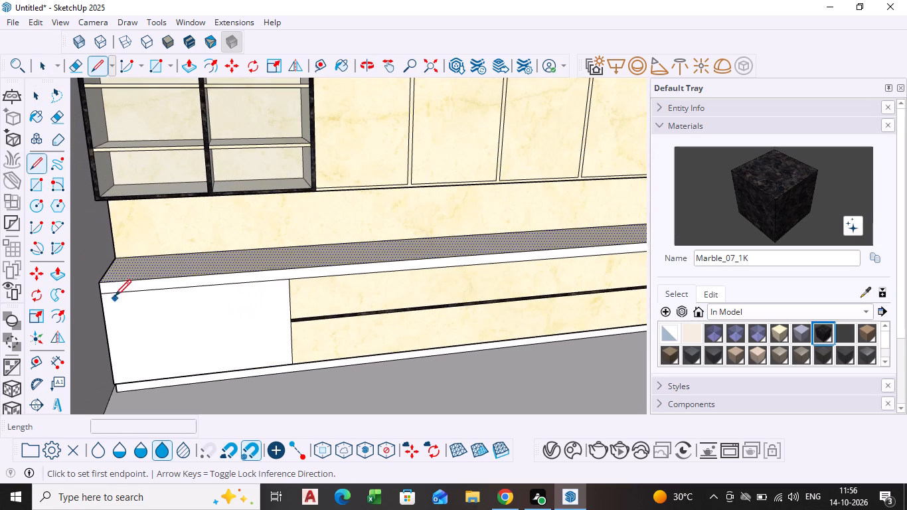
pyautogui.scroll(9, 104, 288)
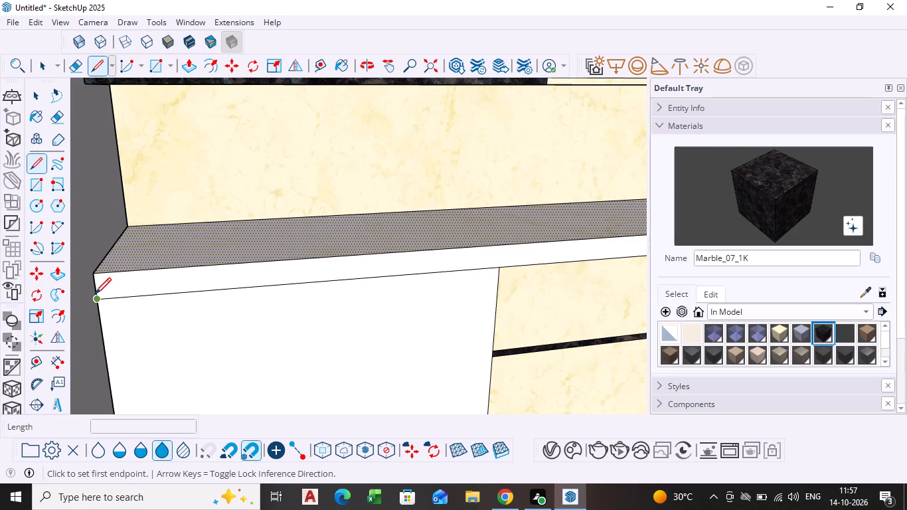
pyautogui.scroll(2, 31, 211)
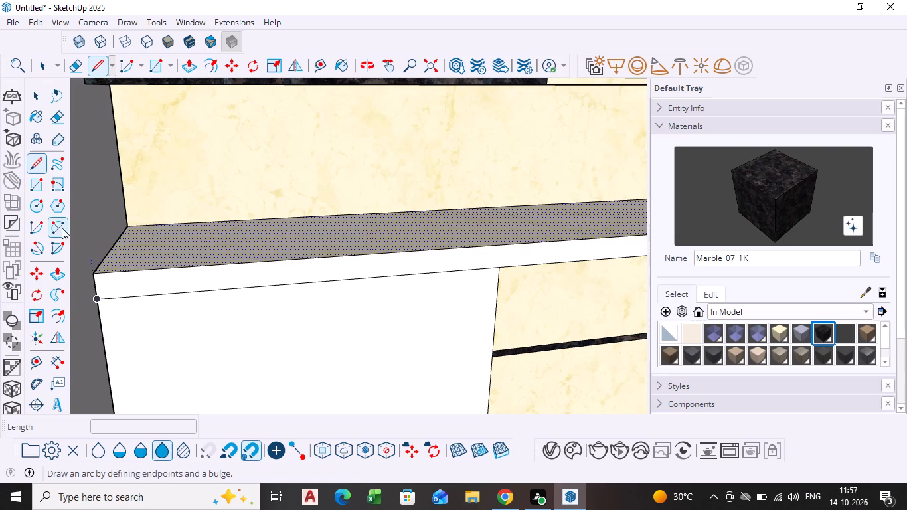
pyautogui.scroll(1, 62, 228)
pyautogui.click(100, 301)
pyautogui.scroll(3, 94, 288)
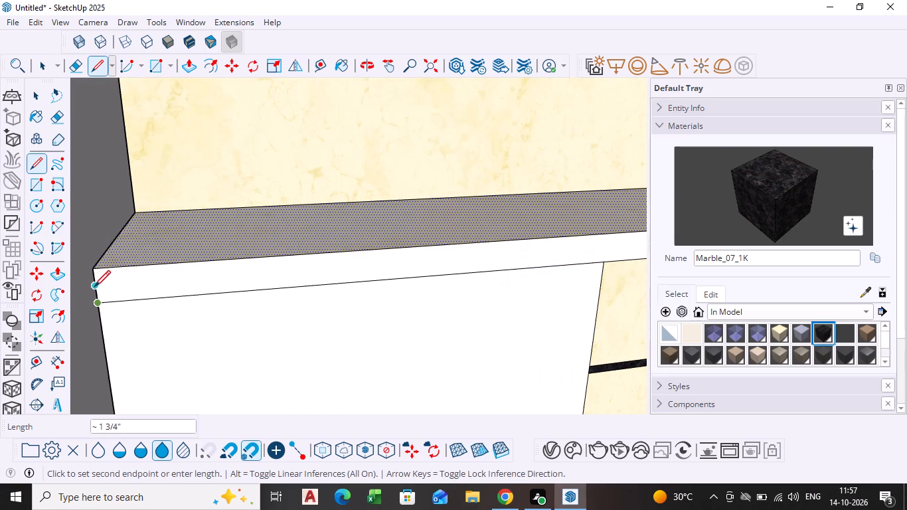
pyautogui.scroll(10, 94, 292)
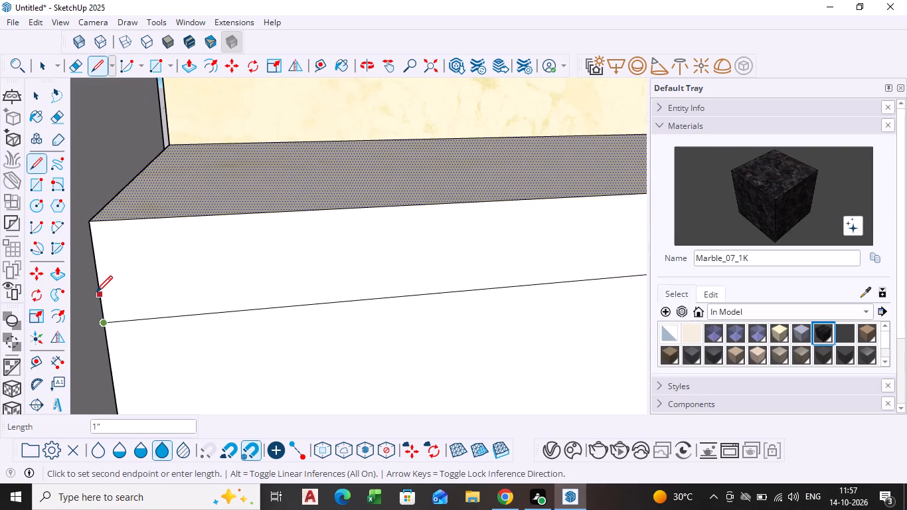
pyautogui.click(96, 294)
# Draw a horizontal line from the 1" mark along the counter's full front to its other end, outlining a thin strip under the top band.
pyautogui.scroll(-3, 319, 280)
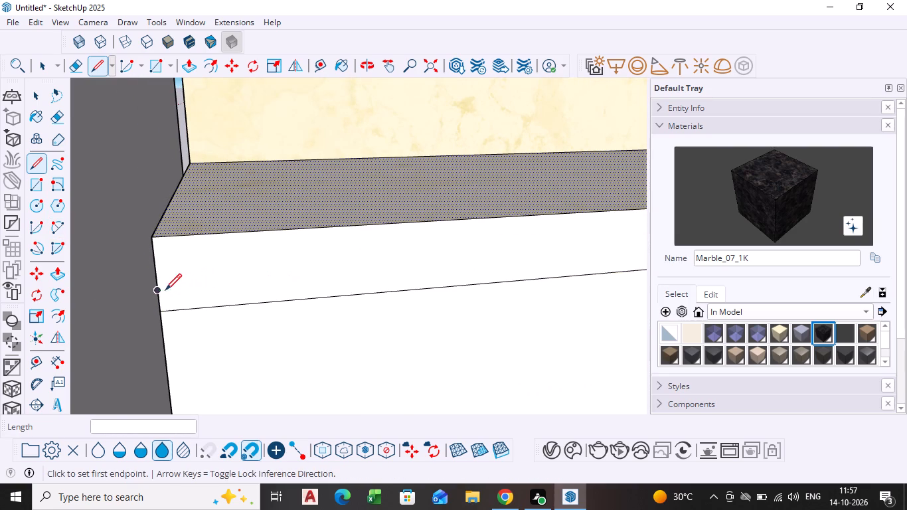
pyautogui.click(158, 293)
pyautogui.scroll(-7, 361, 270)
pyautogui.keyDown('shift'); pyautogui.moveTo(409, 273); pyautogui.dragTo(320, 288, button='middle'); pyautogui.keyUp('shift')
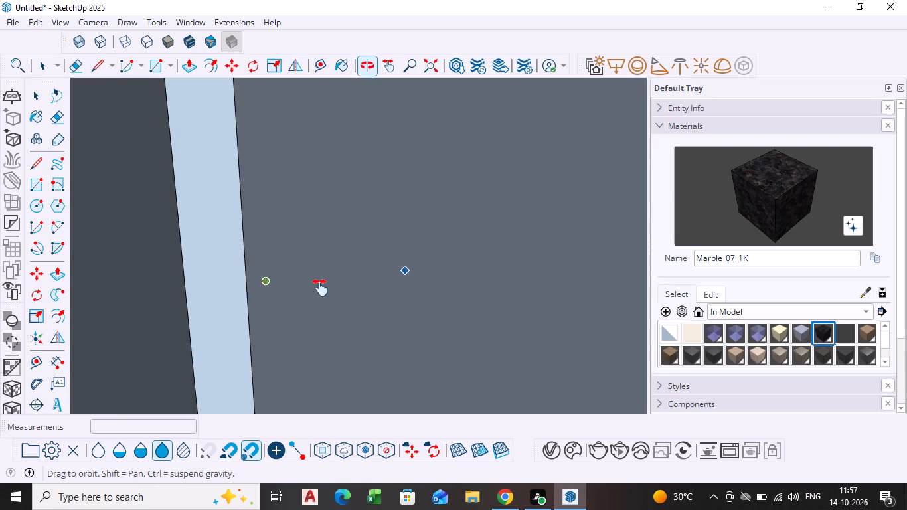
pyautogui.keyDown('shift'); pyautogui.moveTo(320, 288); pyautogui.dragTo(160, 291, button='middle'); pyautogui.keyUp('shift')
pyautogui.scroll(-4, 472, 274)
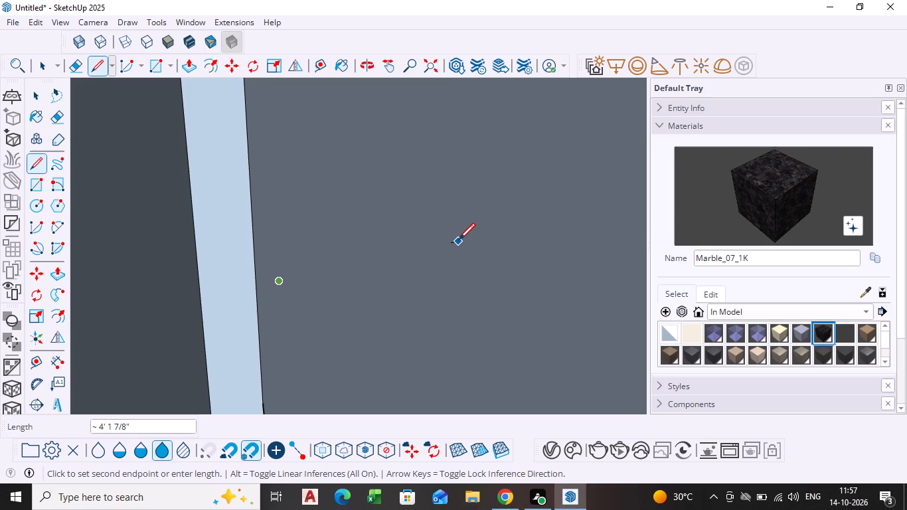
pyautogui.scroll(-5, 471, 251)
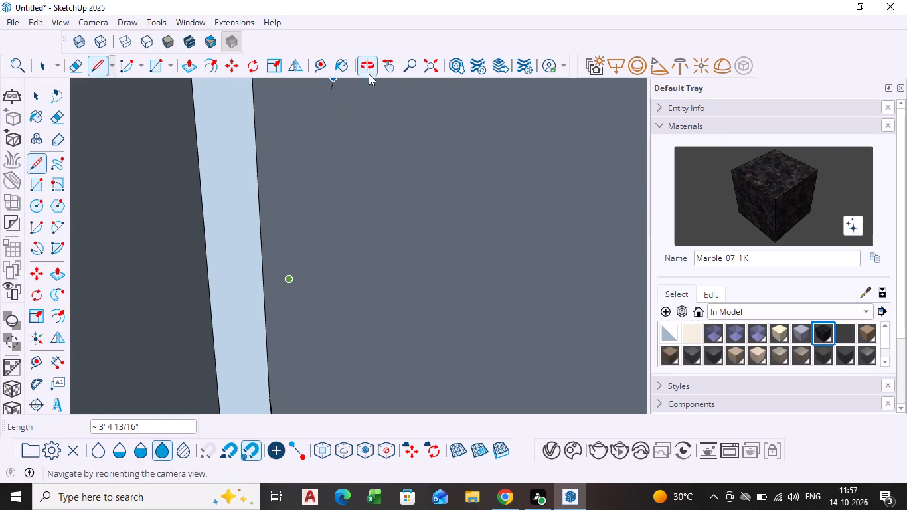
pyautogui.click(431, 70)
pyautogui.scroll(7, 214, 179)
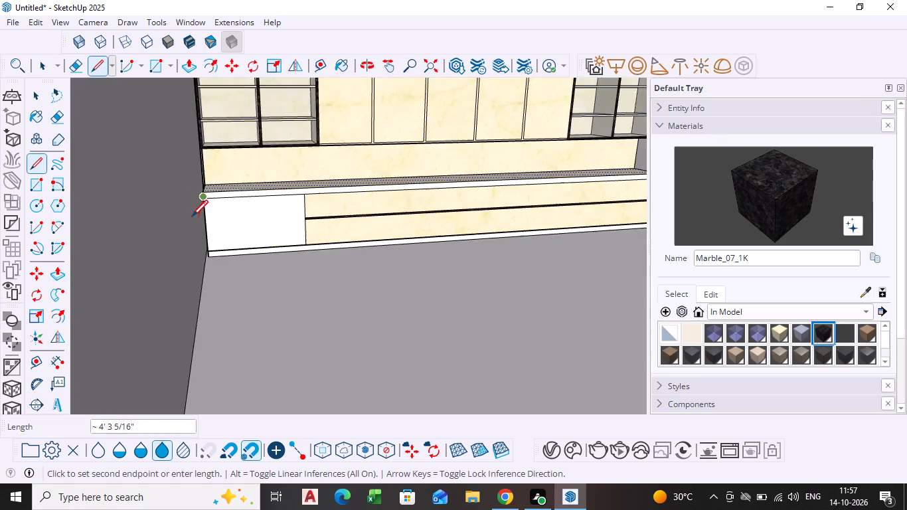
pyautogui.scroll(11, 192, 218)
pyautogui.keyDown('shift'); pyautogui.moveTo(263, 197); pyautogui.dragTo(58, 274, button='middle'); pyautogui.keyUp('shift')
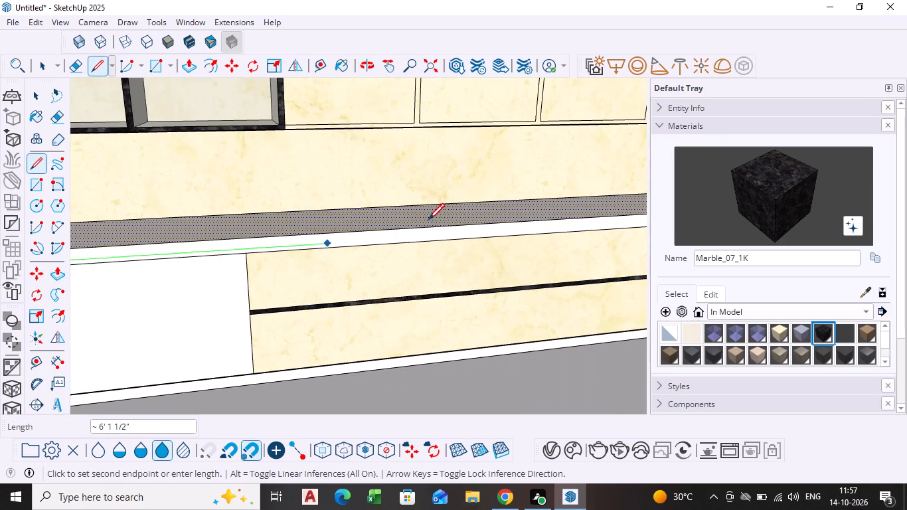
pyautogui.scroll(-5, 519, 220)
pyautogui.keyDown('shift'); pyautogui.moveTo(558, 234); pyautogui.dragTo(160, 268, button='middle'); pyautogui.keyUp('shift')
pyautogui.scroll(13, 453, 252)
pyautogui.click(559, 223)
pyautogui.press('space')
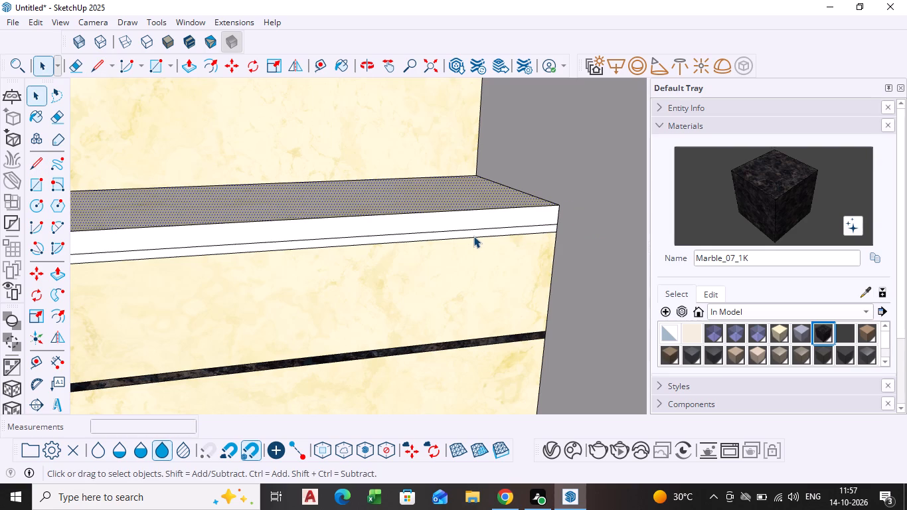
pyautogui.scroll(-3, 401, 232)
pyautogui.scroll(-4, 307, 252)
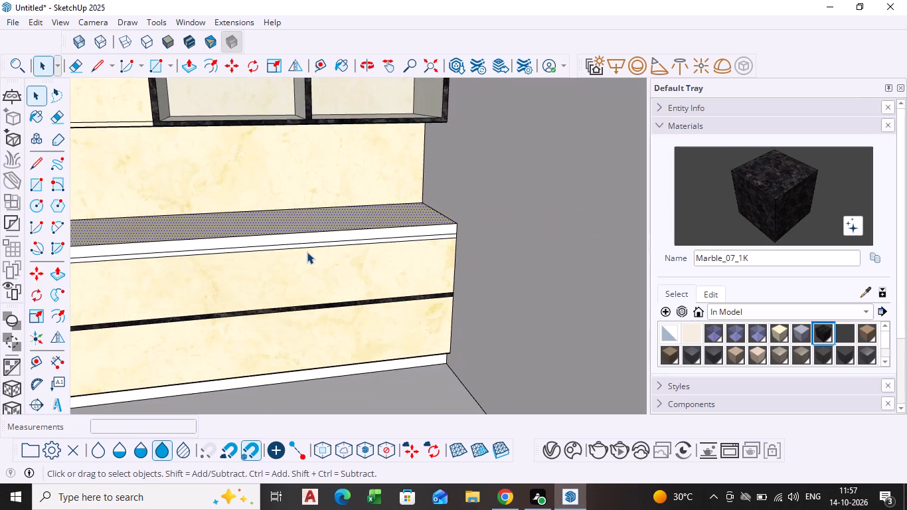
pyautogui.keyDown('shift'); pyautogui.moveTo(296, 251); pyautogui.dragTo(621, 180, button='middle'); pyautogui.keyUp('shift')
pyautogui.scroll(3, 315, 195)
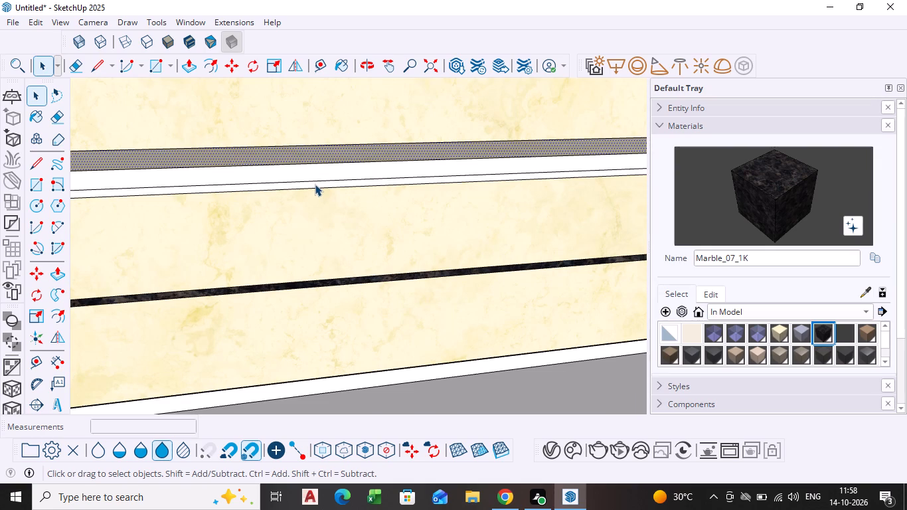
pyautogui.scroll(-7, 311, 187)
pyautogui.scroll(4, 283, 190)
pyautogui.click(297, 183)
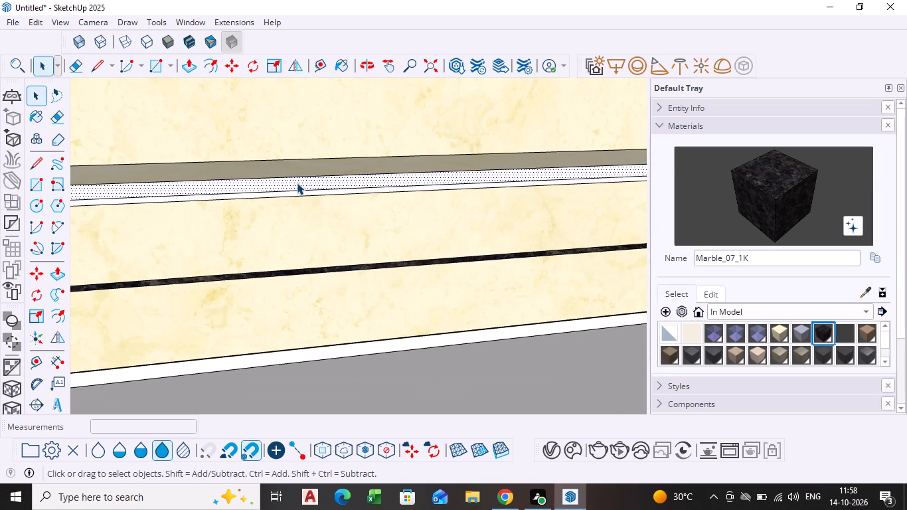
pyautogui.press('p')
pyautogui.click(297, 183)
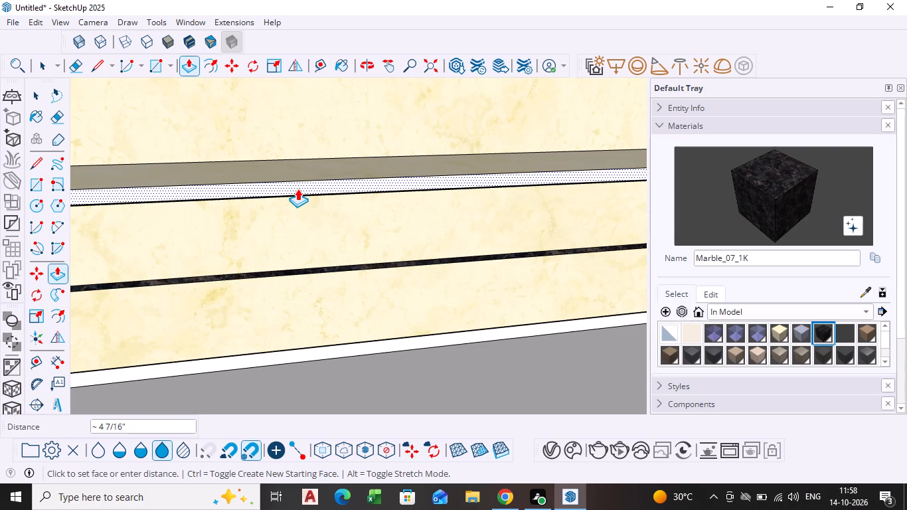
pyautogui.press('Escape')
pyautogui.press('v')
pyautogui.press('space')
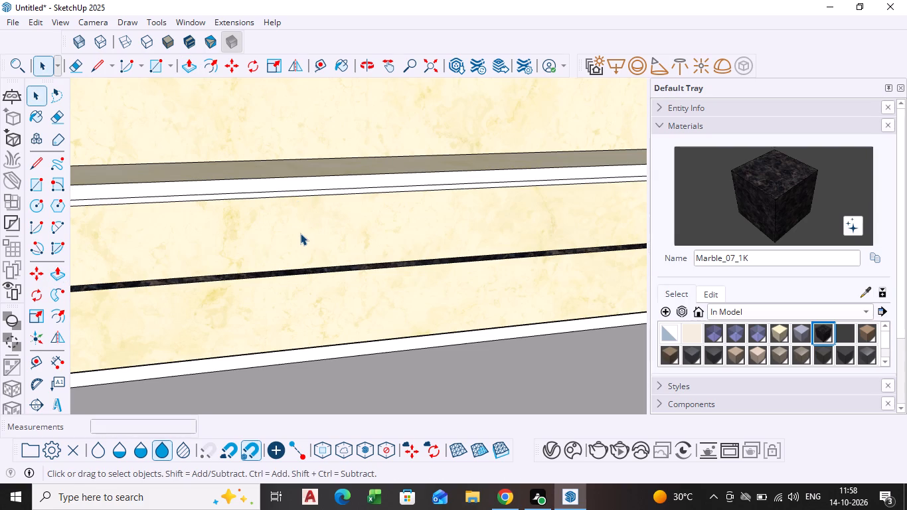
# Paint the counter's top front band, above the new thin strip, with Marble_01_1K.
pyautogui.scroll(-3, 272, 249)
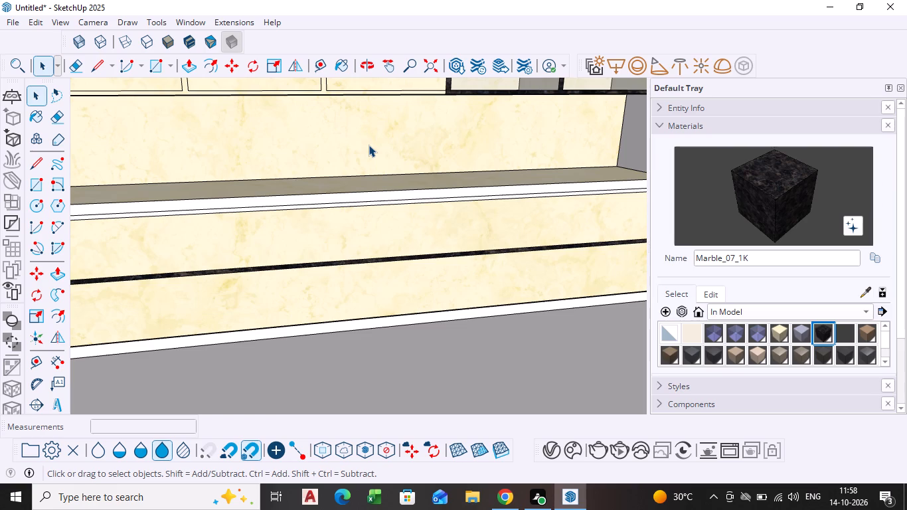
pyautogui.scroll(-4, 235, 158)
pyautogui.scroll(-7, 293, 220)
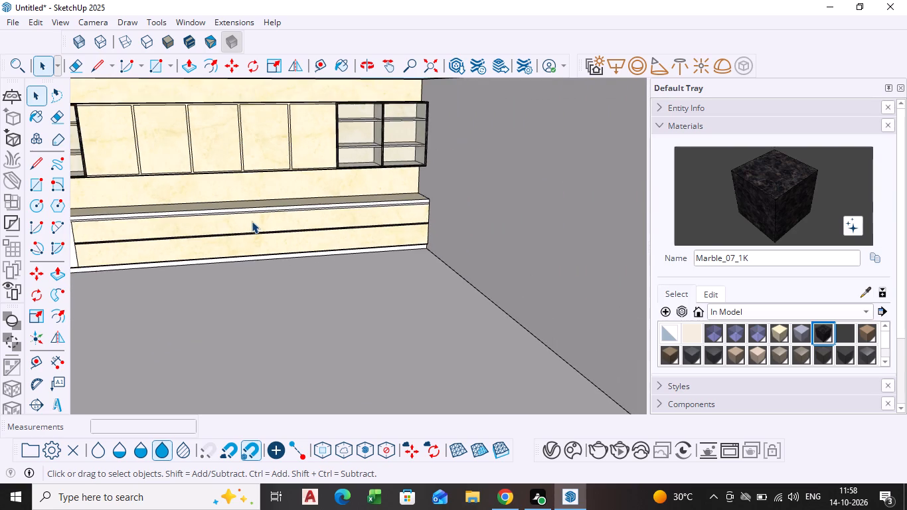
pyautogui.keyDown('shift'); pyautogui.moveTo(251, 221); pyautogui.dragTo(424, 204, button='middle'); pyautogui.keyUp('shift')
pyautogui.scroll(9, 195, 208)
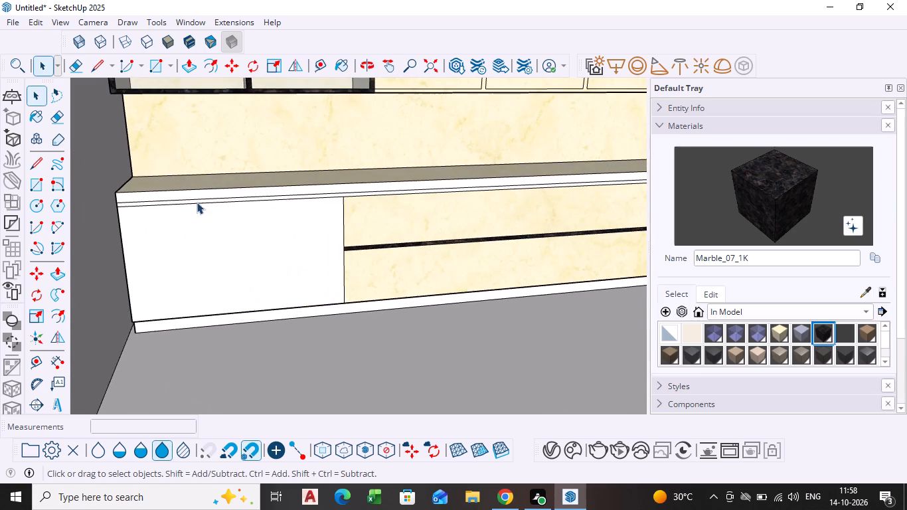
pyautogui.moveTo(193, 199); pyautogui.dragTo(192, 184, button='middle')
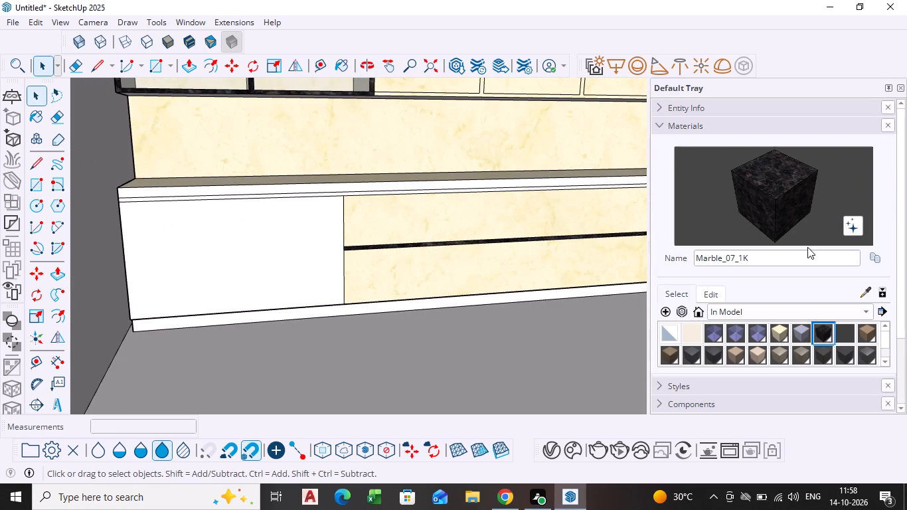
pyautogui.click(779, 333)
pyautogui.scroll(4, 408, 196)
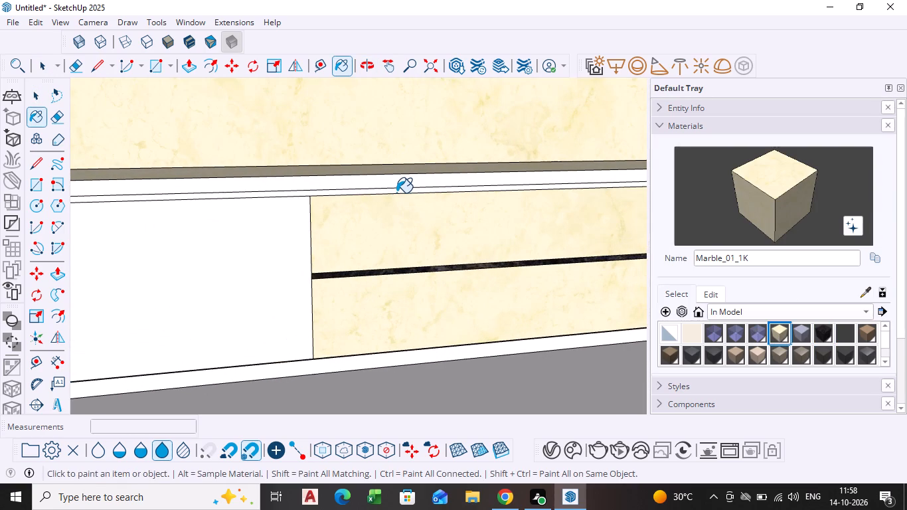
pyautogui.scroll(3, 318, 170)
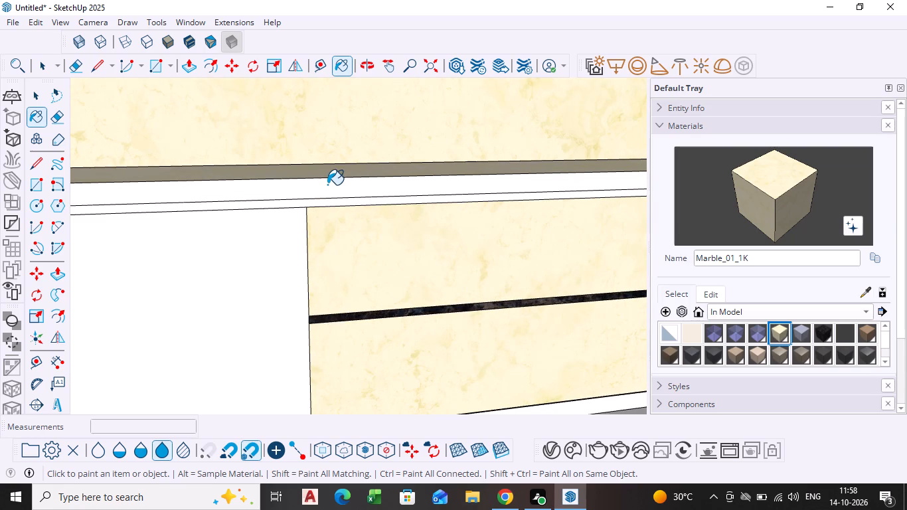
pyautogui.click(327, 186)
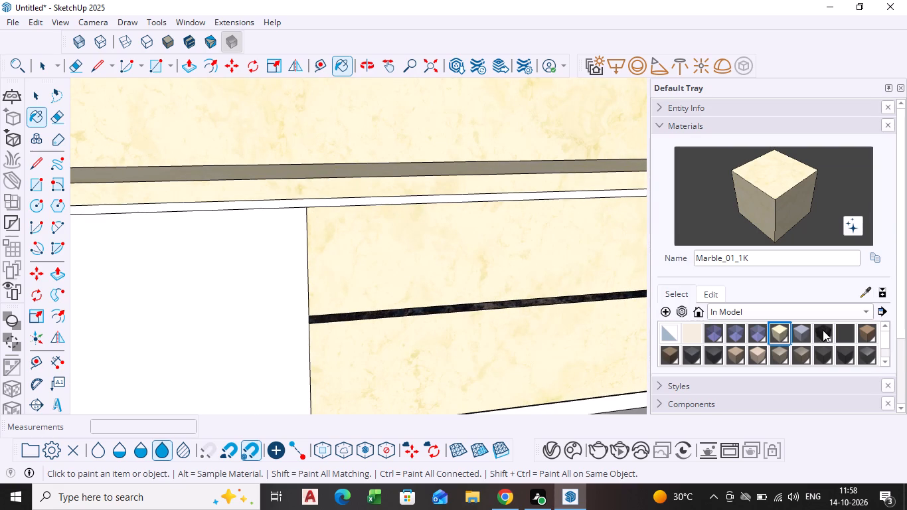
# Paint the thin strip under the base counter's top band with Marble_07_1K.
pyautogui.click(823, 330)
pyautogui.scroll(3, 398, 209)
pyautogui.click(362, 204)
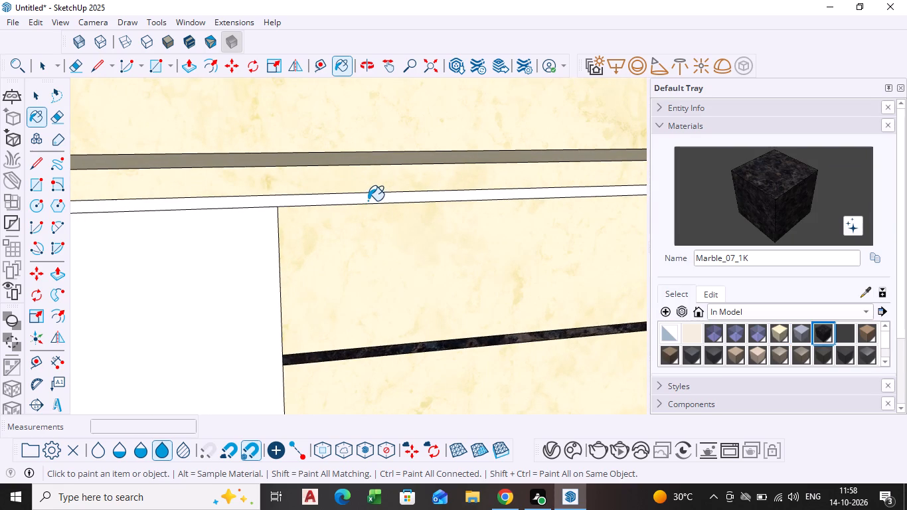
pyautogui.scroll(5, 368, 201)
pyautogui.click(368, 201)
pyautogui.scroll(-20, 369, 201)
pyautogui.scroll(-2, 369, 201)
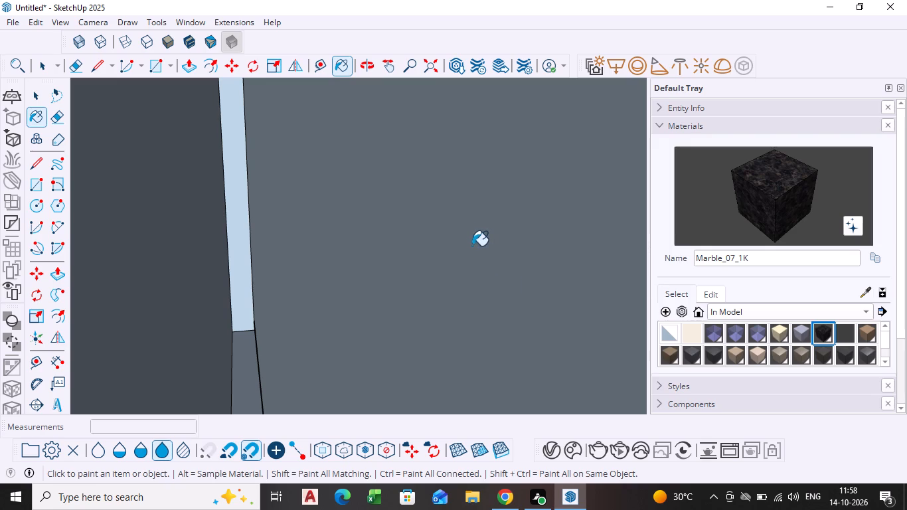
pyautogui.press('space')
# Copy the vertical edges between the blank end panel and the marble fronts about 6' 9" along the counter as a divider.
pyautogui.click(432, 66)
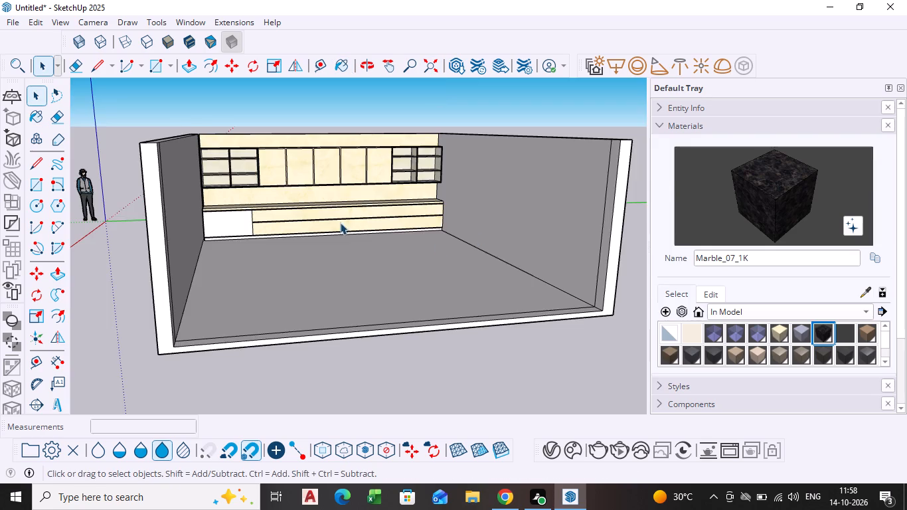
pyautogui.scroll(11, 278, 209)
pyautogui.moveTo(268, 206); pyautogui.dragTo(268, 185, button='middle')
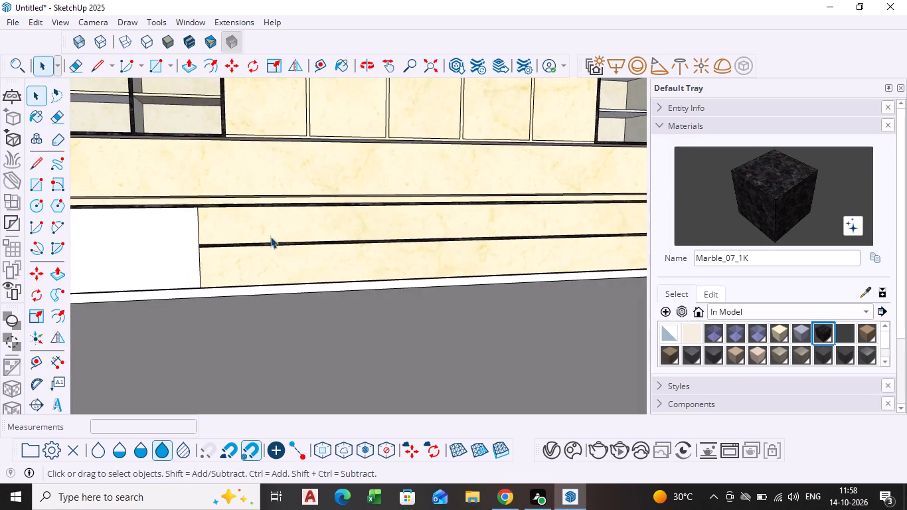
pyautogui.scroll(-2, 270, 236)
pyautogui.keyDown('shift'); pyautogui.moveTo(335, 236); pyautogui.dragTo(272, 235, button='middle'); pyautogui.keyUp('shift')
pyautogui.scroll(2, 280, 236)
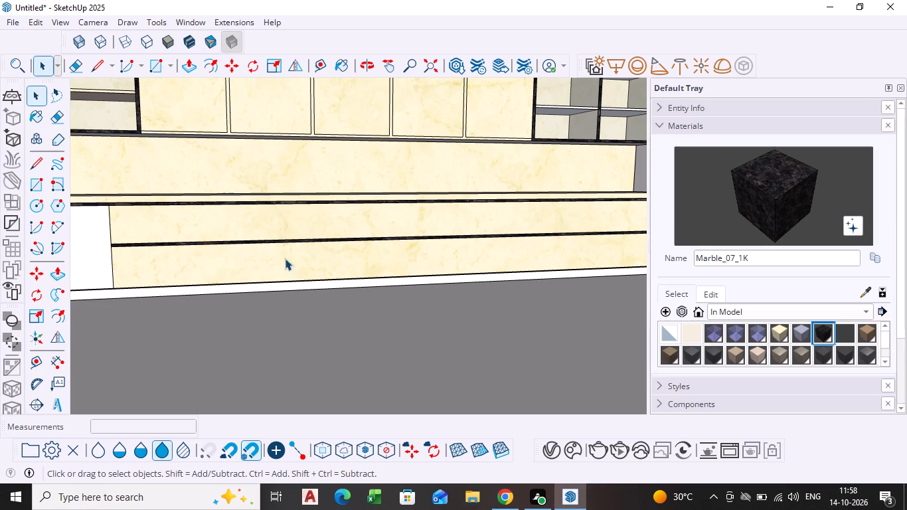
pyautogui.click(110, 234)
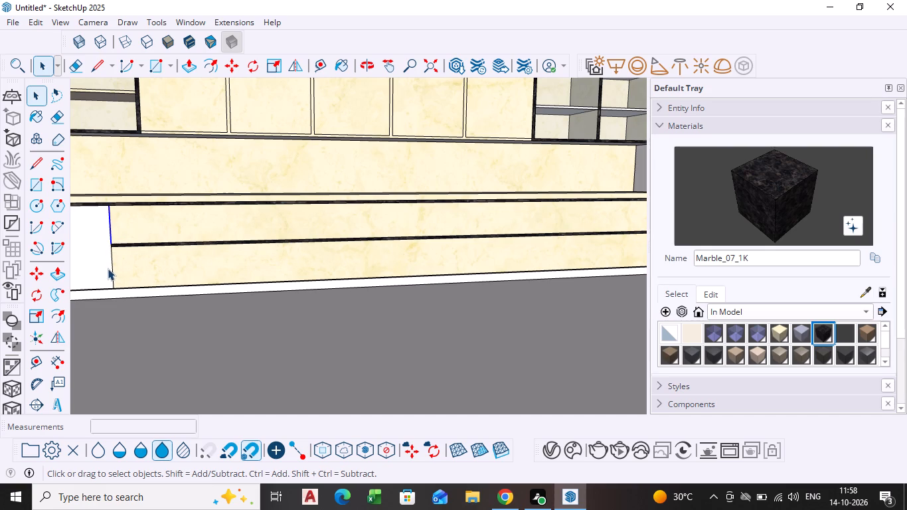
pyautogui.keyDown('ctrl'); pyautogui.click(112, 270); pyautogui.keyUp('ctrl')
pyautogui.scroll(14, 104, 231)
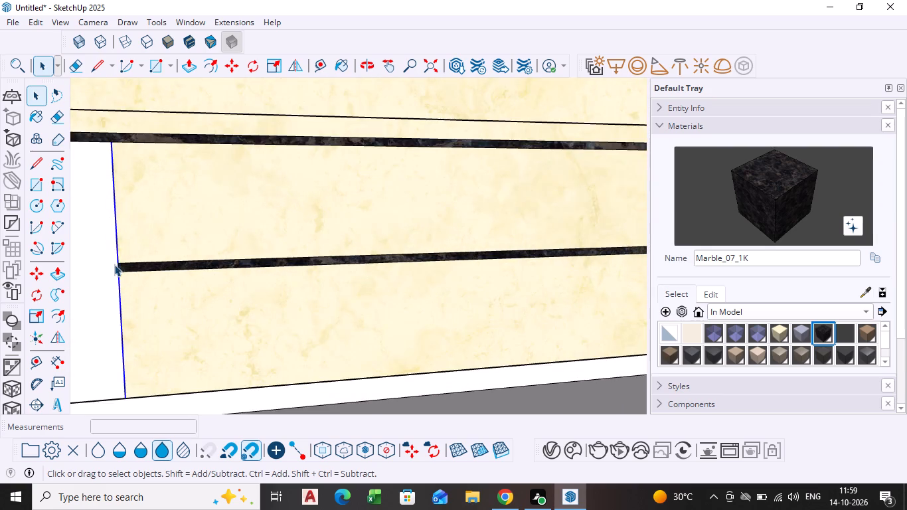
pyautogui.scroll(12, 114, 264)
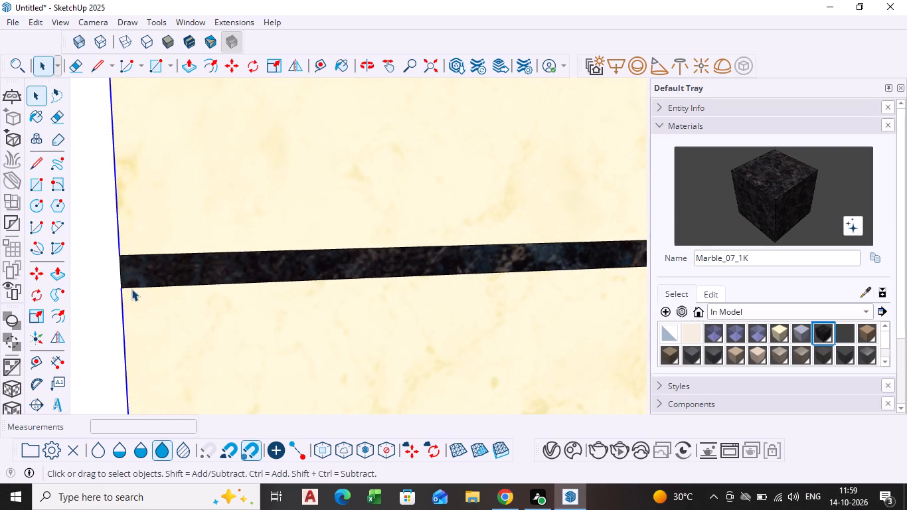
pyautogui.press('m')
pyautogui.scroll(-3, 131, 324)
pyautogui.keyDown('shift'); pyautogui.moveTo(131, 319); pyautogui.dragTo(137, 237, button='middle'); pyautogui.keyUp('shift')
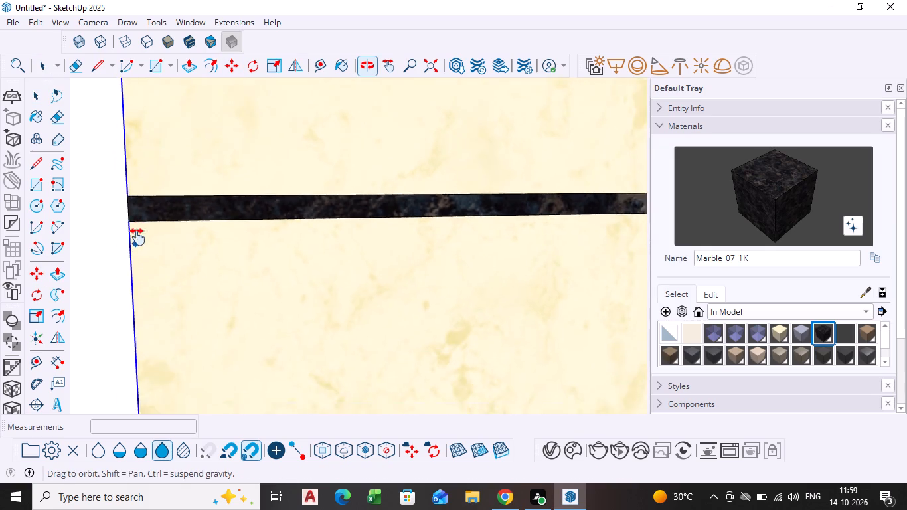
pyautogui.keyDown('shift'); pyautogui.moveTo(137, 237); pyautogui.dragTo(188, 15, button='middle'); pyautogui.keyUp('shift')
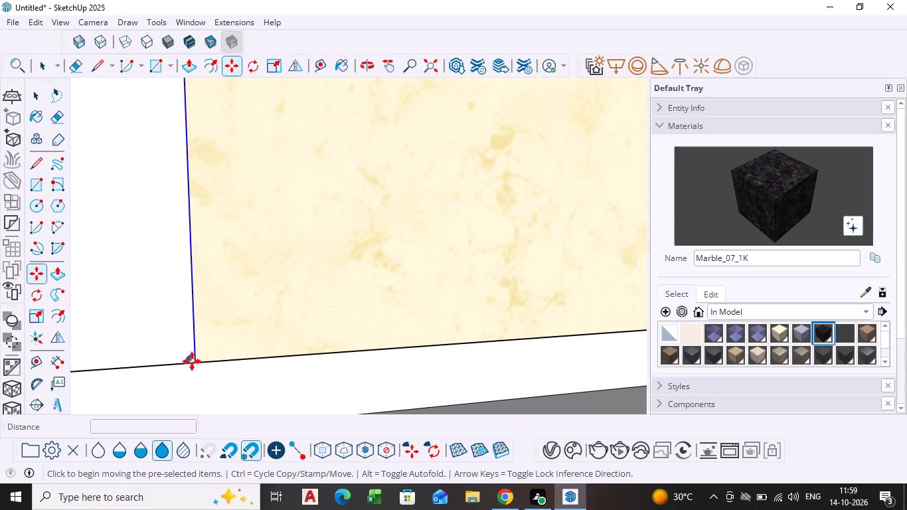
pyautogui.click(192, 361)
pyautogui.scroll(-6, 364, 360)
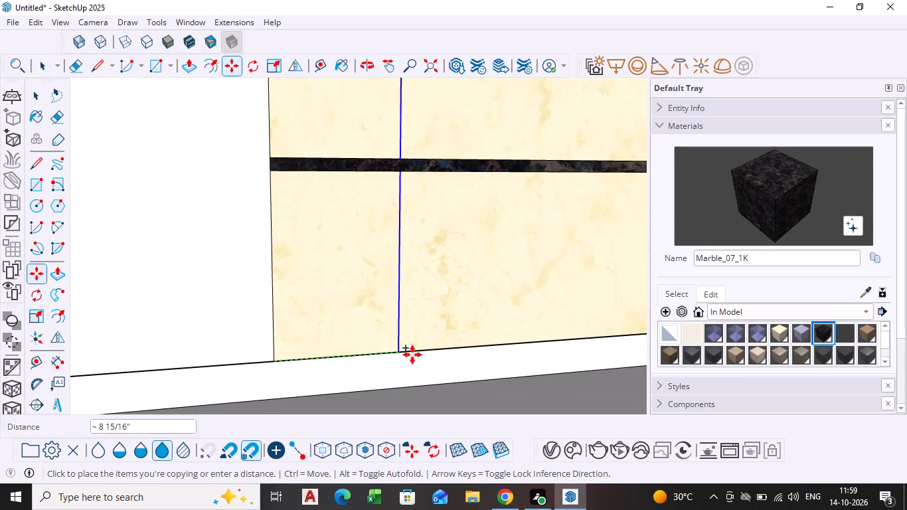
pyautogui.scroll(-4, 414, 353)
pyautogui.keyDown('shift'); pyautogui.moveTo(418, 351); pyautogui.dragTo(216, 353, button='middle'); pyautogui.keyUp('shift')
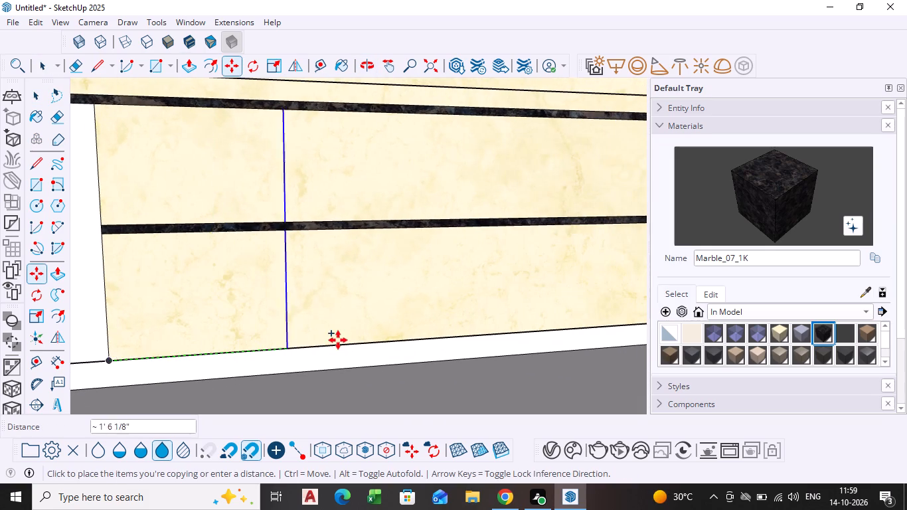
pyautogui.scroll(-3, 440, 331)
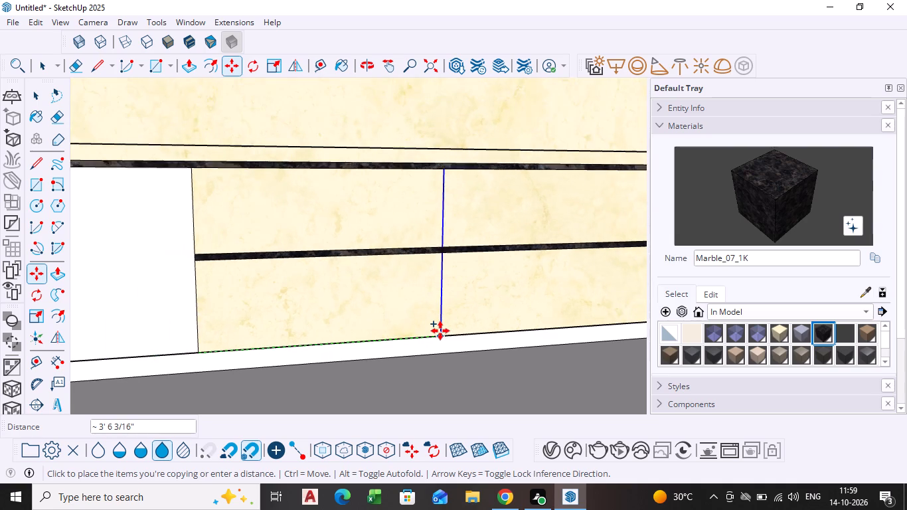
pyautogui.scroll(-3, 440, 331)
pyautogui.keyDown('shift'); pyautogui.moveTo(440, 331); pyautogui.dragTo(246, 331, button='middle'); pyautogui.keyUp('shift')
pyautogui.scroll(-7, 328, 311)
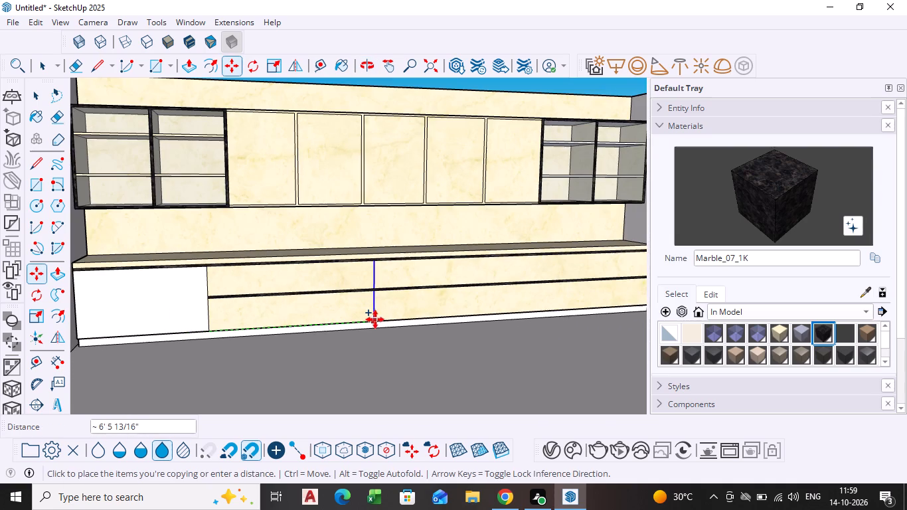
pyautogui.scroll(-3, 378, 319)
pyautogui.keyDown('shift'); pyautogui.moveTo(378, 319); pyautogui.dragTo(318, 321, button='middle'); pyautogui.keyUp('shift')
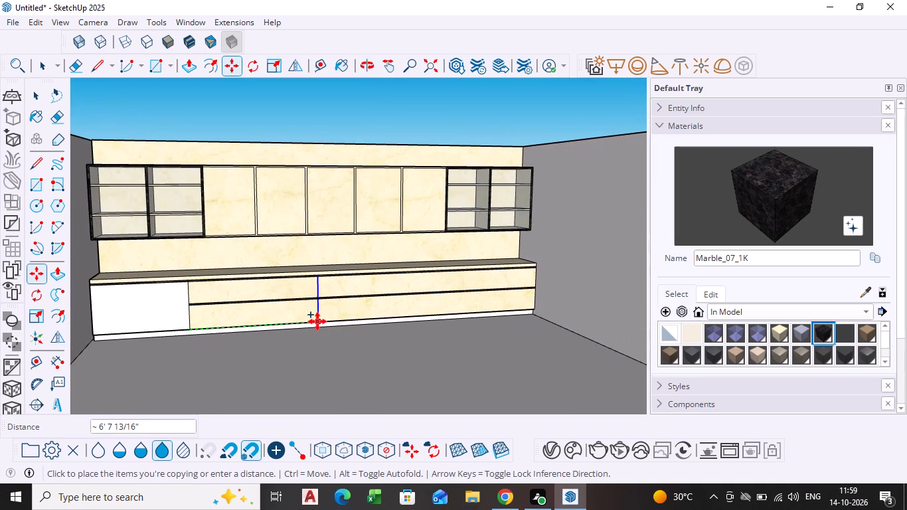
pyautogui.scroll(2, 320, 321)
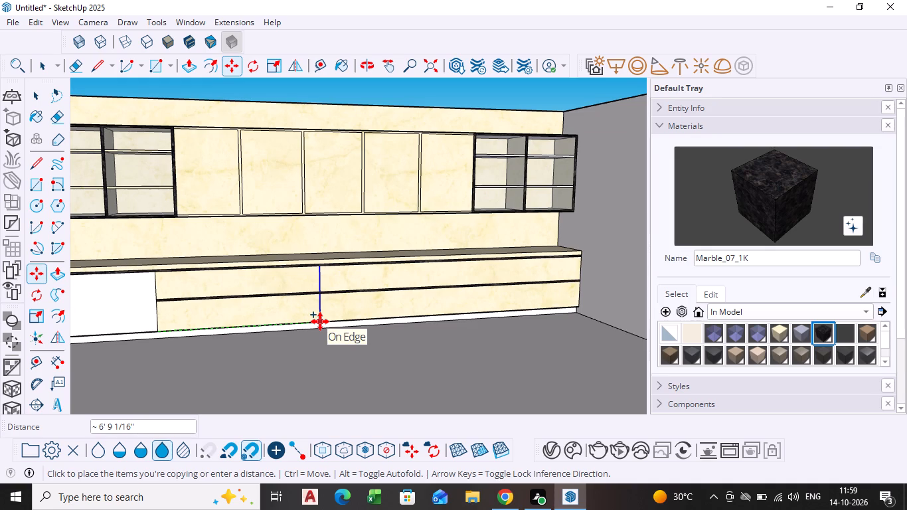
pyautogui.click(320, 321)
pyautogui.click(320, 321)
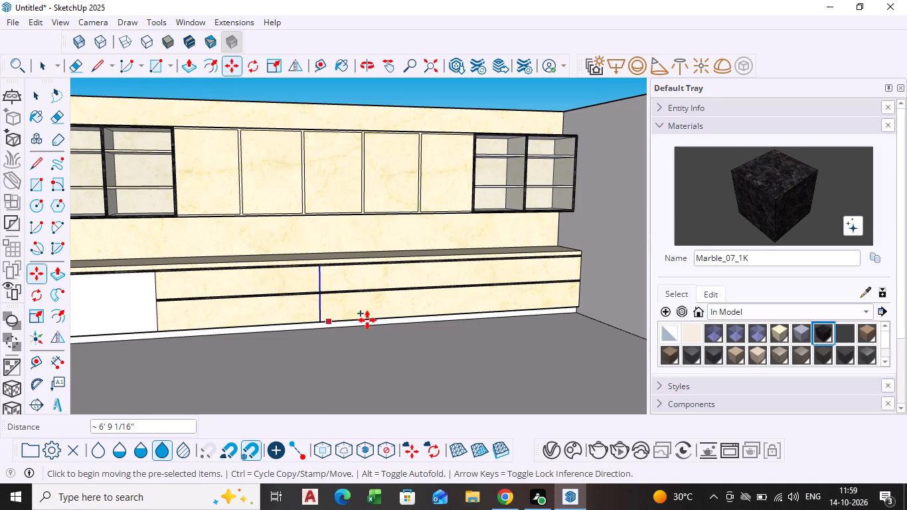
# Copy the new vertical divider about 8' 3 9/16" further along the base counter's fronts.
pyautogui.scroll(5, 325, 321)
pyautogui.click(315, 323)
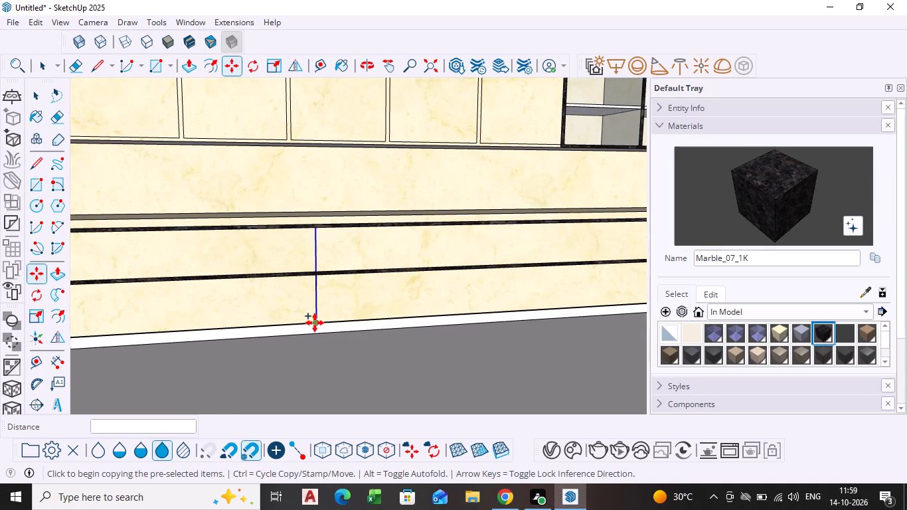
pyautogui.scroll(-6, 450, 321)
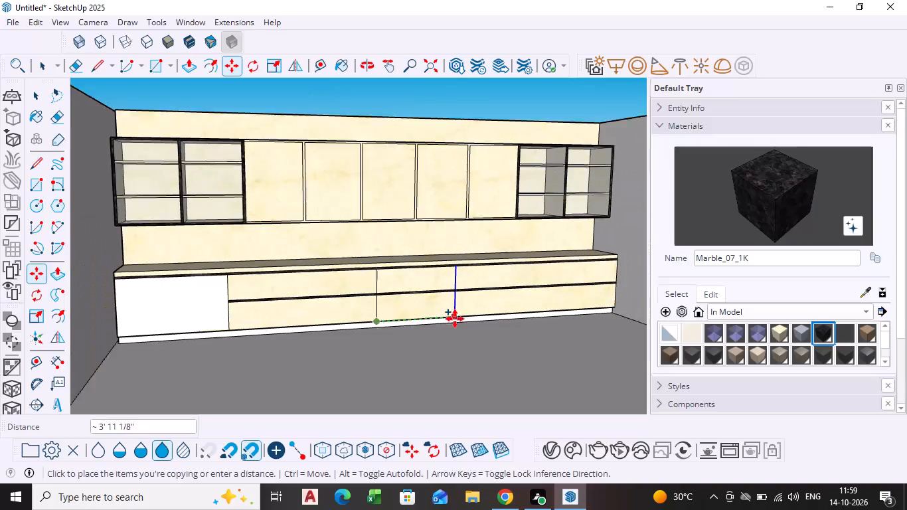
pyautogui.scroll(-1, 455, 319)
pyautogui.keyDown('shift'); pyautogui.moveTo(455, 319); pyautogui.dragTo(363, 329, button='middle'); pyautogui.keyUp('shift')
pyautogui.scroll(4, 420, 319)
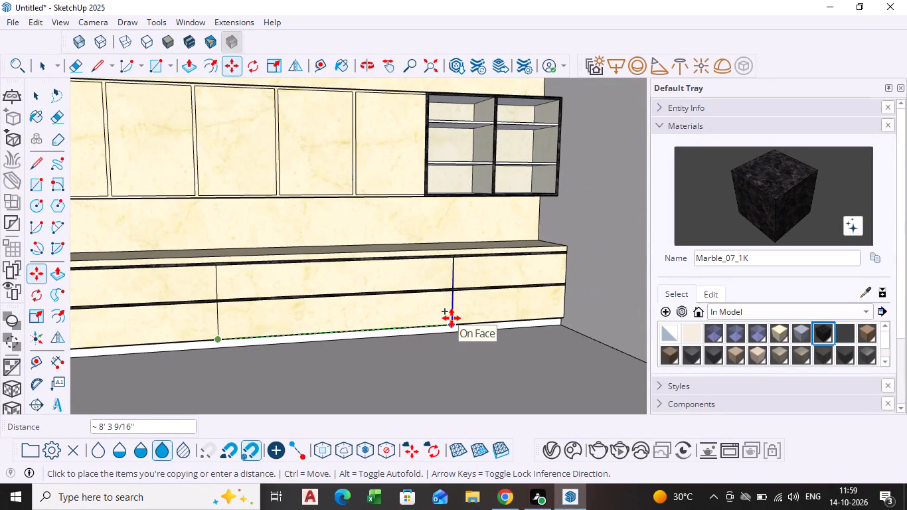
pyautogui.click(452, 318)
pyautogui.press('space')
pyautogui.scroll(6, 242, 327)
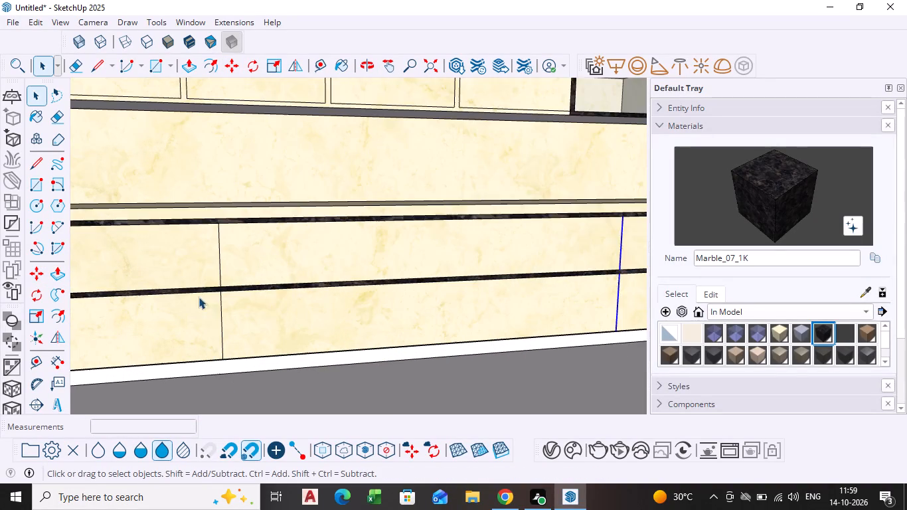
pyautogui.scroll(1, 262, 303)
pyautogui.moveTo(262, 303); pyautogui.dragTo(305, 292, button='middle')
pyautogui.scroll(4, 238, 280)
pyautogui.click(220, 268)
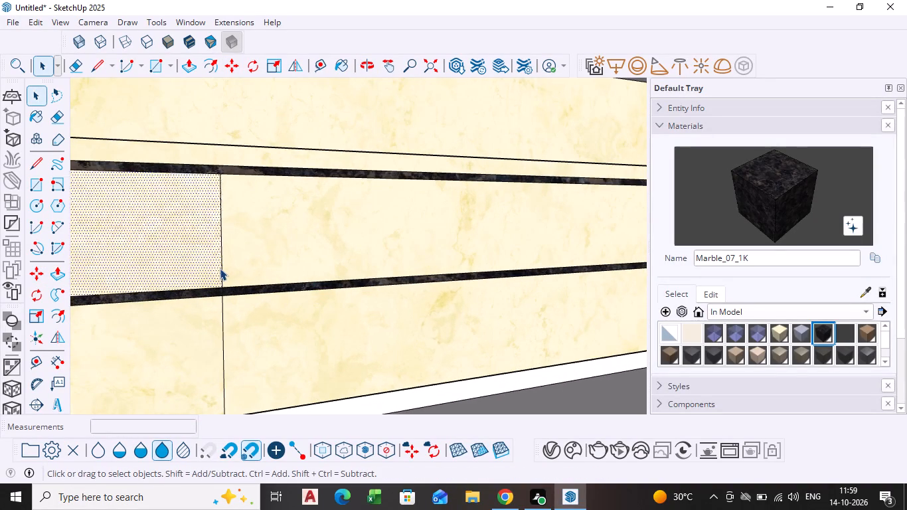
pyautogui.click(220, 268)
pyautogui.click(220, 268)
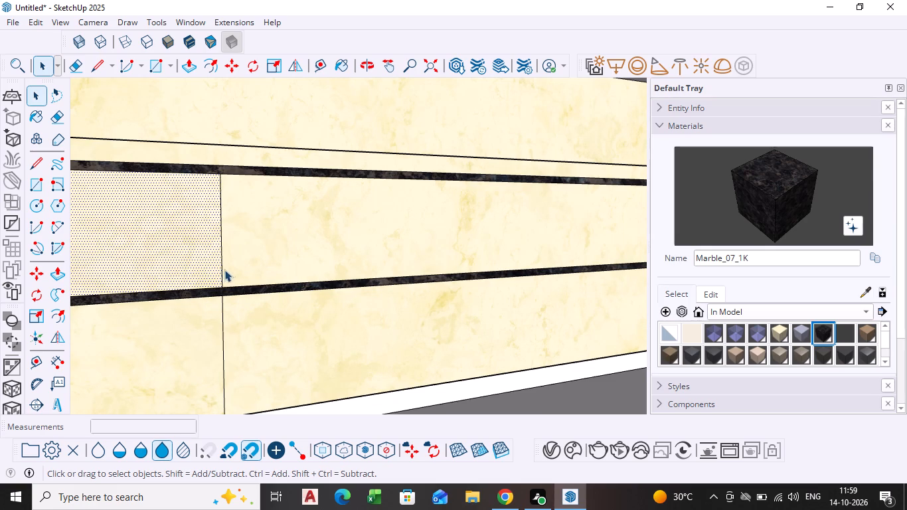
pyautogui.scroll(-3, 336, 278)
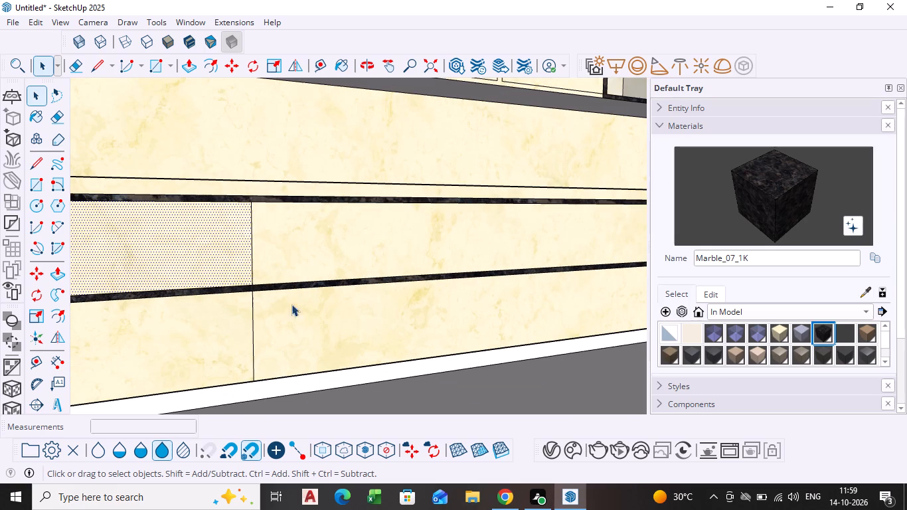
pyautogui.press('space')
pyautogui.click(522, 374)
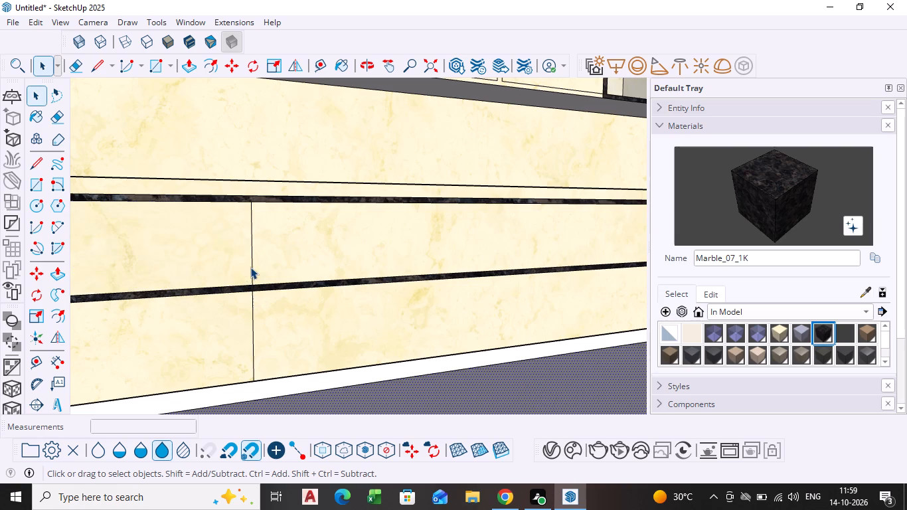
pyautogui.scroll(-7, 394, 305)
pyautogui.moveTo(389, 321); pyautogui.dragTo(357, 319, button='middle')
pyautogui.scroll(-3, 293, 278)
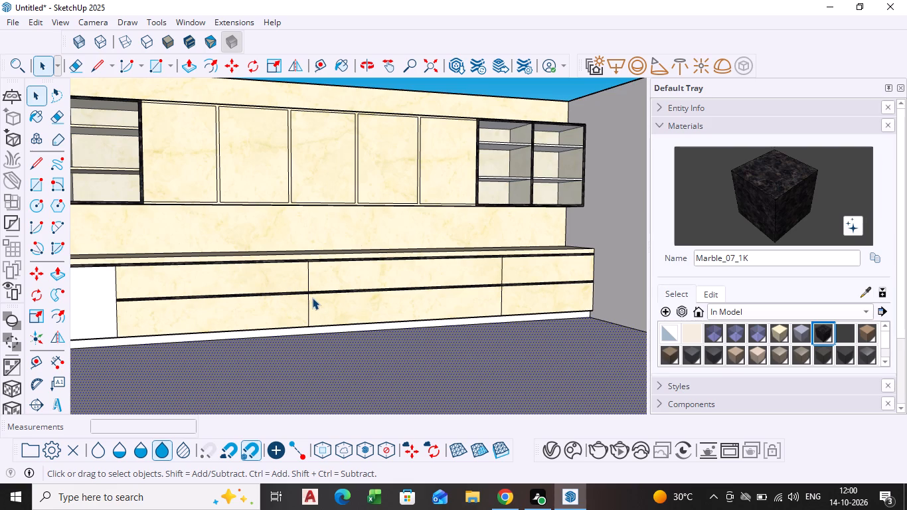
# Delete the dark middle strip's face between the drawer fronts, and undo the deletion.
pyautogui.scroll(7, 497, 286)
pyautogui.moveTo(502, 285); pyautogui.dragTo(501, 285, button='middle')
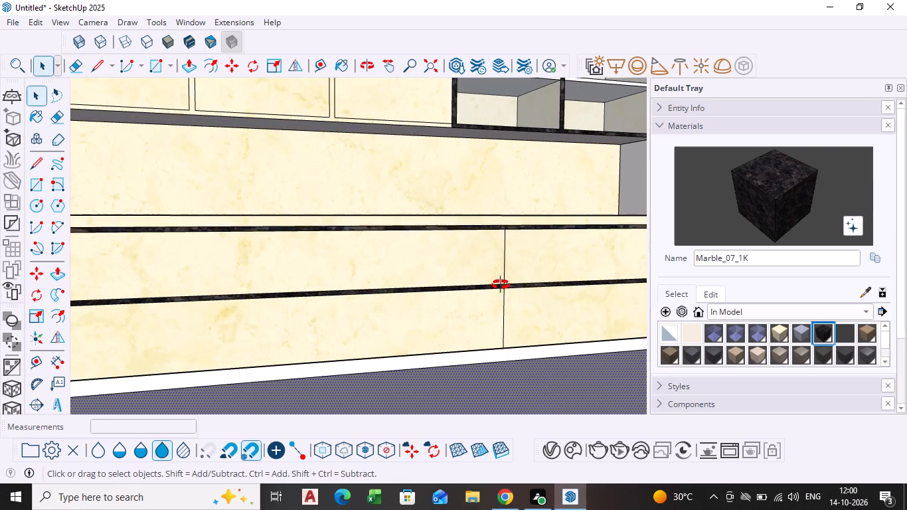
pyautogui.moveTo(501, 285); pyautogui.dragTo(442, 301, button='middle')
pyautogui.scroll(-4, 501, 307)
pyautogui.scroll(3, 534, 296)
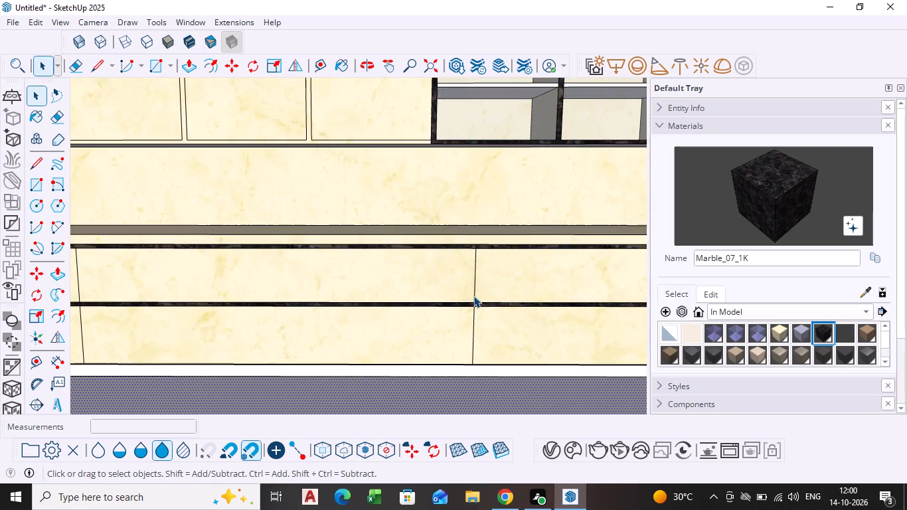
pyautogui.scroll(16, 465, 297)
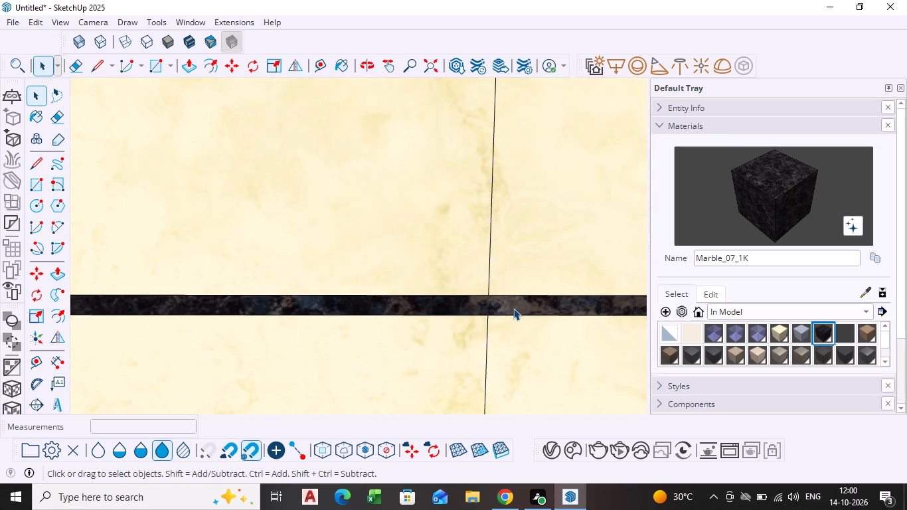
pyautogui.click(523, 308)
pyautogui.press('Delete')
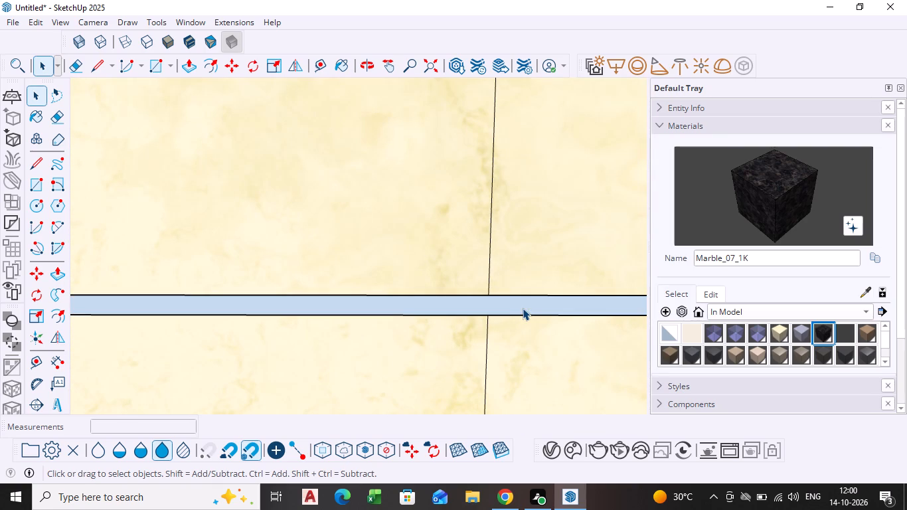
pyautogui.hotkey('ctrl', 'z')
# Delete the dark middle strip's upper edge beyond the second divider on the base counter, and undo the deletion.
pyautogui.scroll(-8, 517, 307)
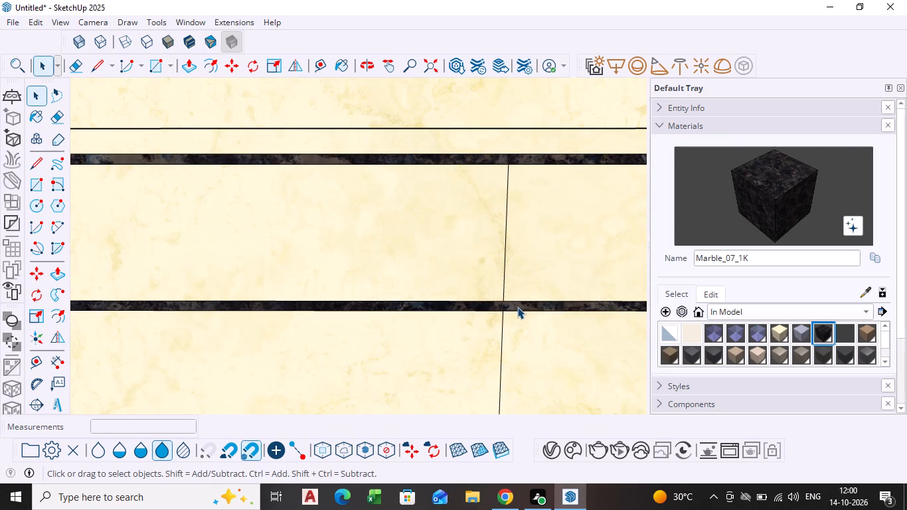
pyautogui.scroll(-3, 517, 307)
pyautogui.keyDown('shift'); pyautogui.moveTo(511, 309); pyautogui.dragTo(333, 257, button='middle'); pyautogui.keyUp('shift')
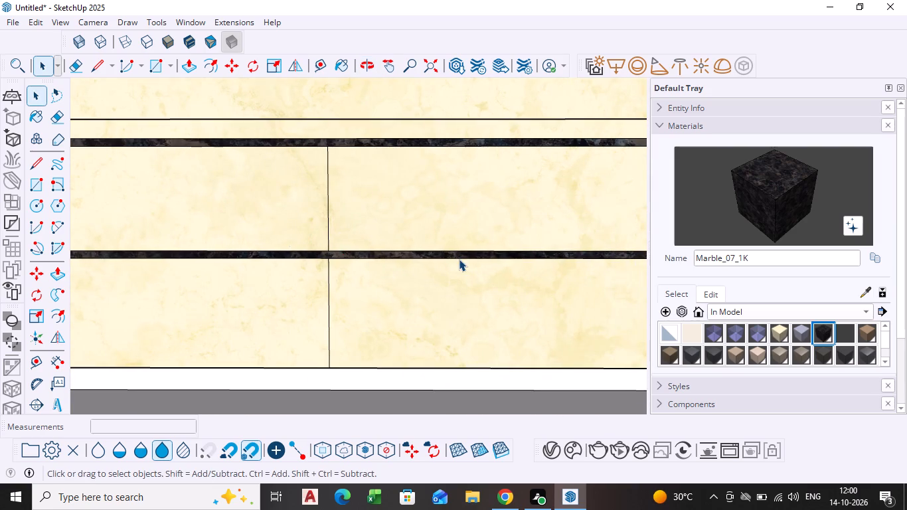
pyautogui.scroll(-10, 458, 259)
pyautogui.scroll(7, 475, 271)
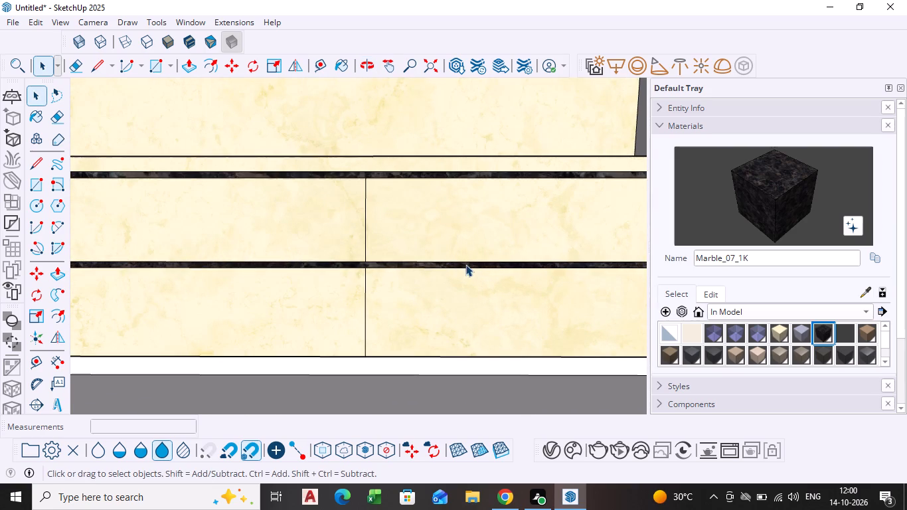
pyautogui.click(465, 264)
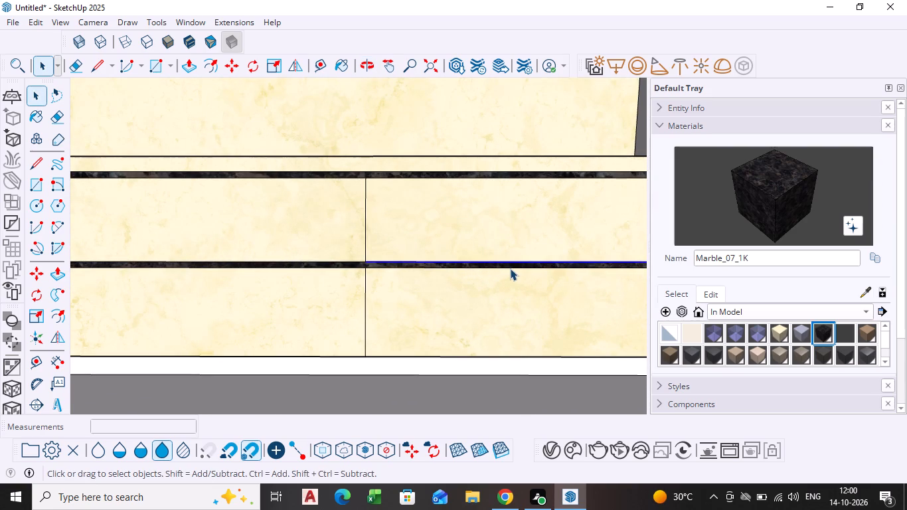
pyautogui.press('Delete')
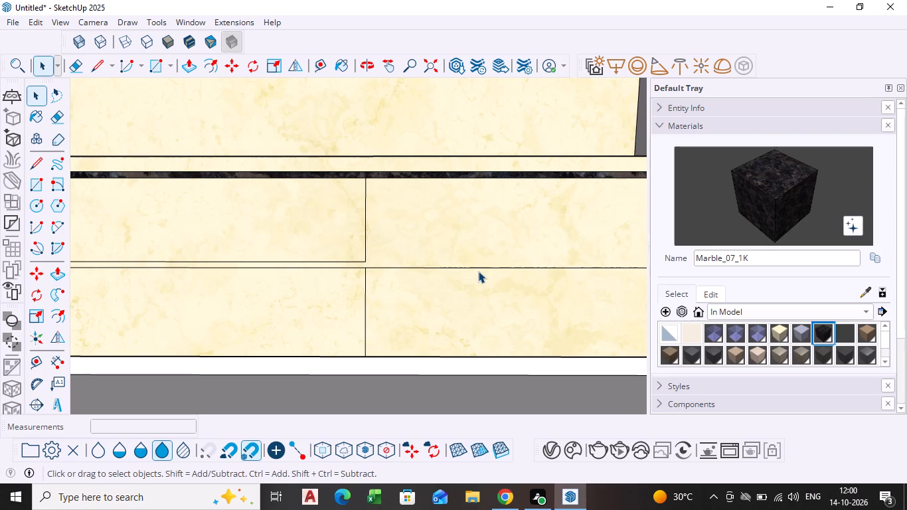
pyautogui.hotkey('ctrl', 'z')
# Draw a line across the dark middle strip at the second divider and delete the strip's upper and lower edges beyond it, merging the marble end panel.
pyautogui.scroll(7, 367, 250)
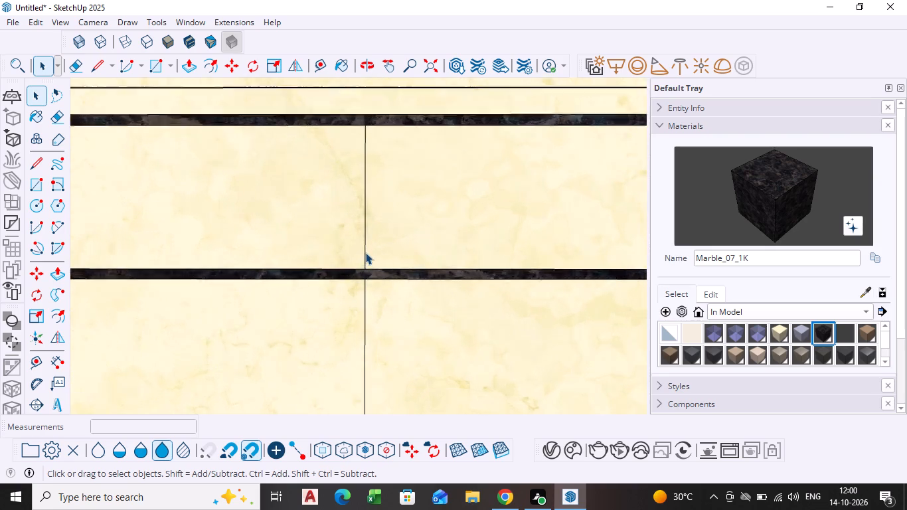
pyautogui.scroll(6, 365, 252)
pyautogui.press('l')
pyautogui.scroll(4, 368, 263)
pyautogui.click(364, 294)
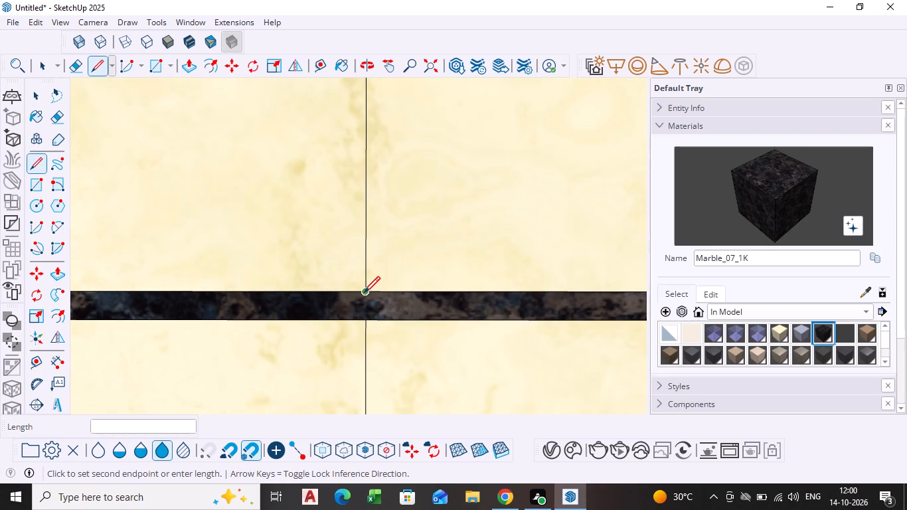
pyautogui.click(364, 327)
pyautogui.press('space')
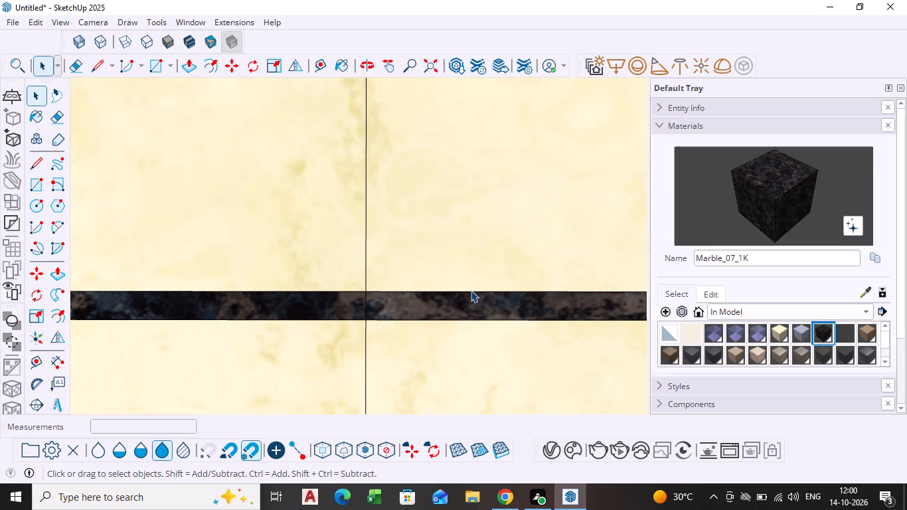
pyautogui.click(471, 290)
pyautogui.press('Delete')
pyautogui.click(467, 320)
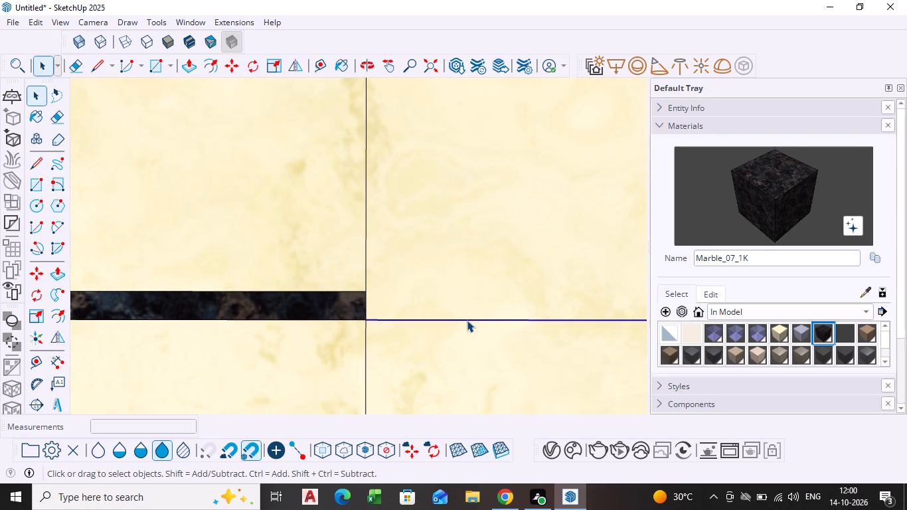
pyautogui.press('Delete')
# Copy the central divider's edge between the two dark strips 1" toward the blank end panel.
pyautogui.scroll(-14, 400, 299)
pyautogui.scroll(-14, 369, 319)
pyautogui.scroll(-2, 311, 333)
pyautogui.keyDown('shift'); pyautogui.moveTo(309, 335); pyautogui.dragTo(464, 329, button='middle'); pyautogui.keyUp('shift')
pyautogui.scroll(-1, 464, 329)
pyautogui.scroll(4, 304, 323)
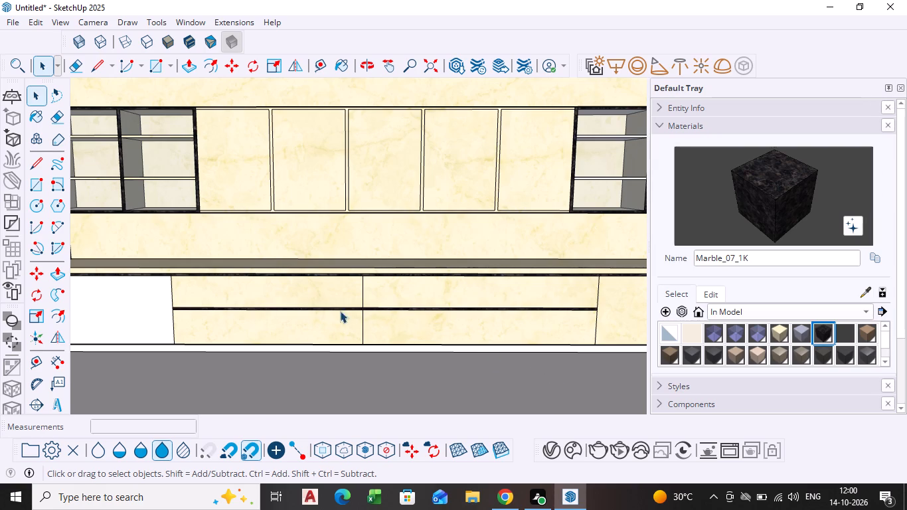
pyautogui.scroll(8, 400, 299)
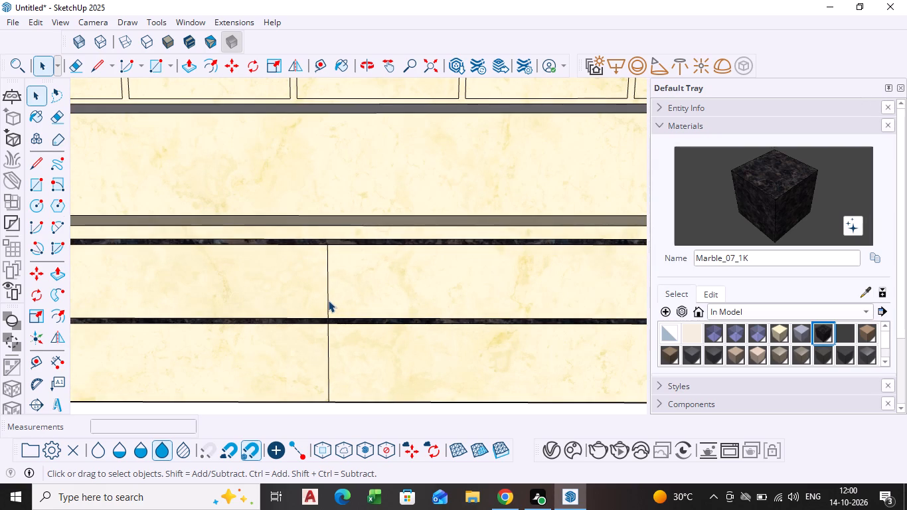
pyautogui.click(328, 301)
pyautogui.scroll(5, 327, 312)
pyautogui.press(',')
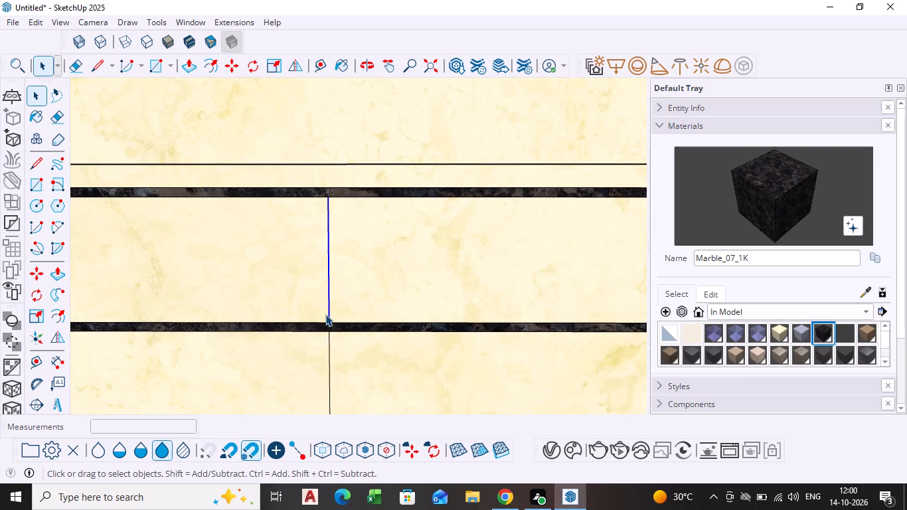
pyautogui.press('m')
pyautogui.scroll(3, 329, 325)
pyautogui.click(329, 325)
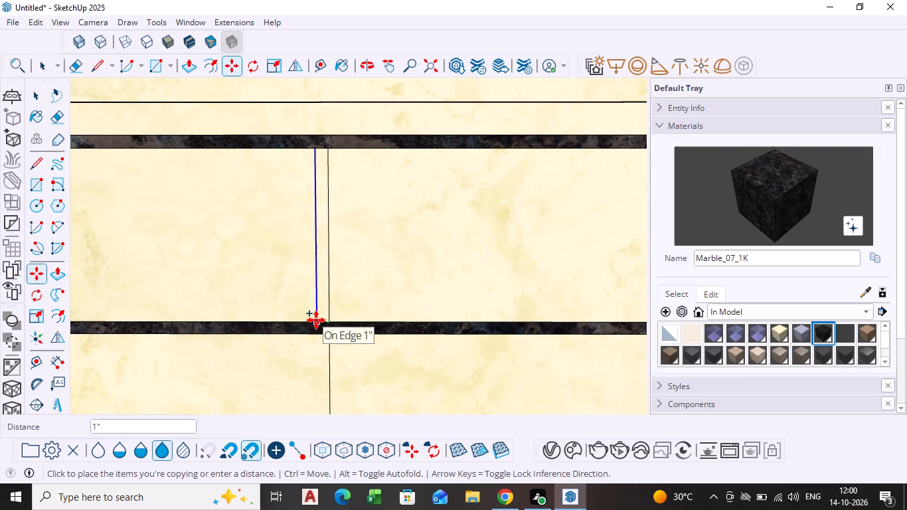
pyautogui.scroll(4, 317, 321)
pyautogui.click(325, 323)
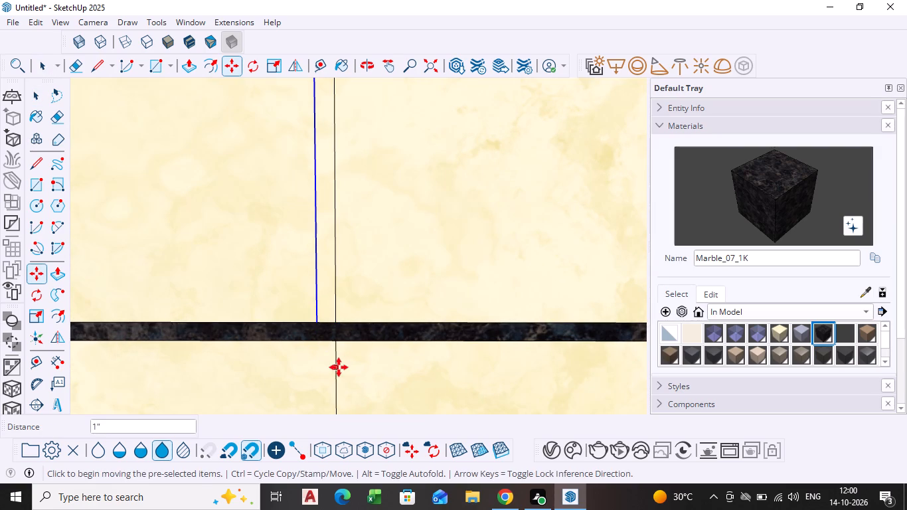
pyautogui.press('space')
# Copy the central divider's edge below the middle strip 1" toward the blank end panel, aligned with the upper copy.
pyautogui.click(335, 372)
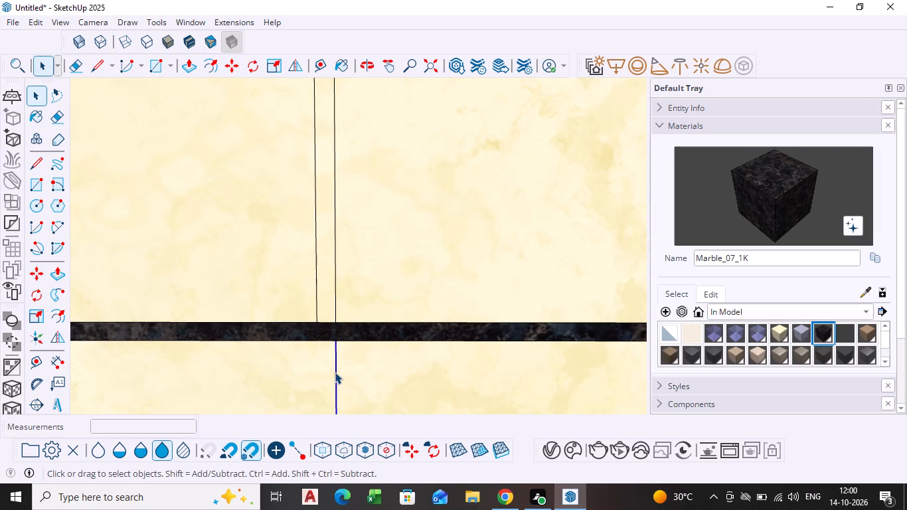
pyautogui.press('m')
pyautogui.click(335, 345)
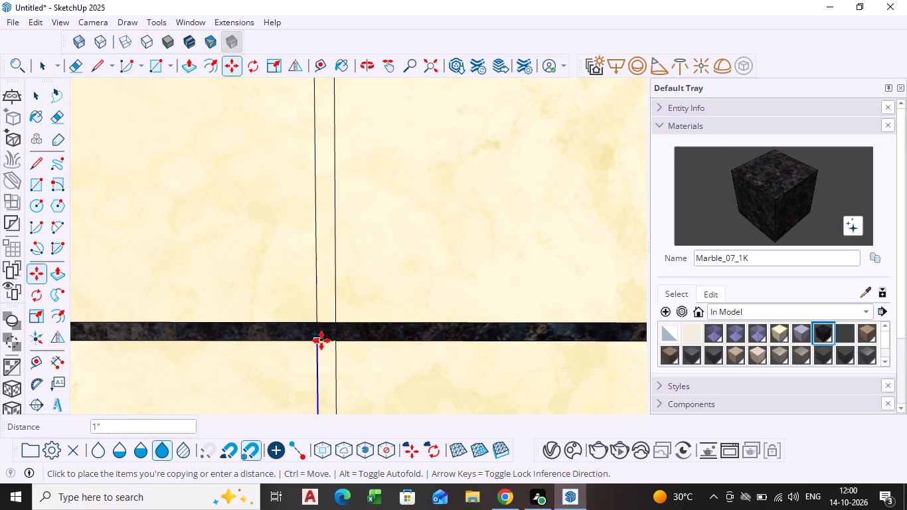
pyautogui.click(321, 341)
pyautogui.press('space')
# Paint the upper and lower parts of the narrow central vertical strip between the drawer fronts with Marble_07_1K.
pyautogui.scroll(-13, 328, 297)
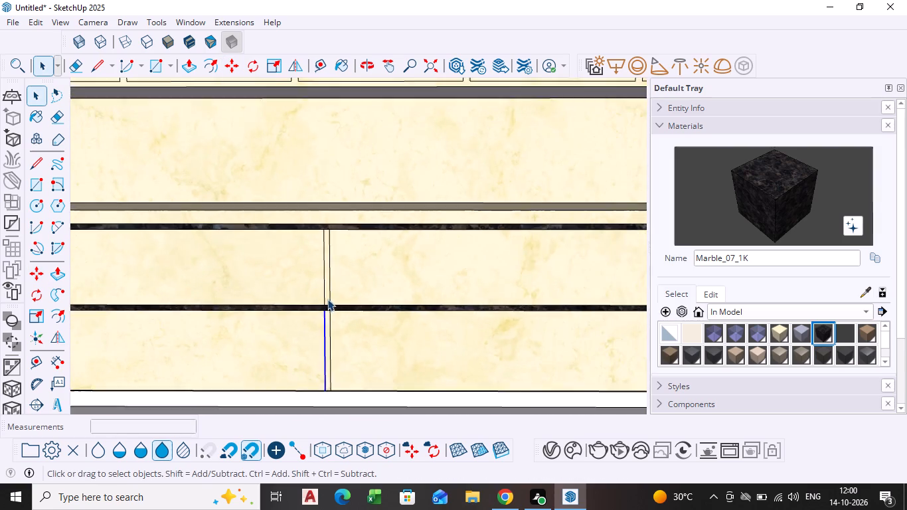
pyautogui.scroll(-9, 327, 301)
pyautogui.keyDown('shift'); pyautogui.scroll(-1, 315, 338); pyautogui.keyUp('shift')
pyautogui.keyDown('shift'); pyautogui.moveTo(315, 338); pyautogui.dragTo(340, 334, button='middle'); pyautogui.keyUp('shift')
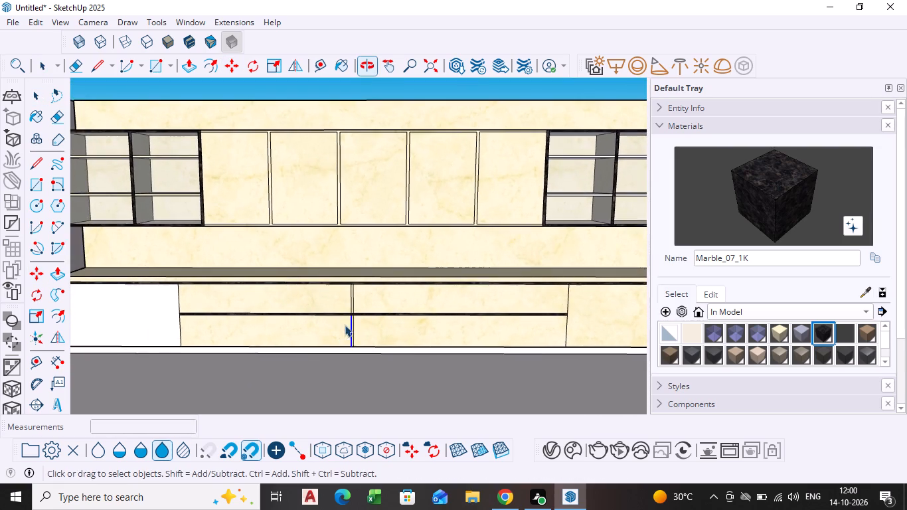
pyautogui.scroll(4, 351, 314)
pyautogui.scroll(-3, 309, 280)
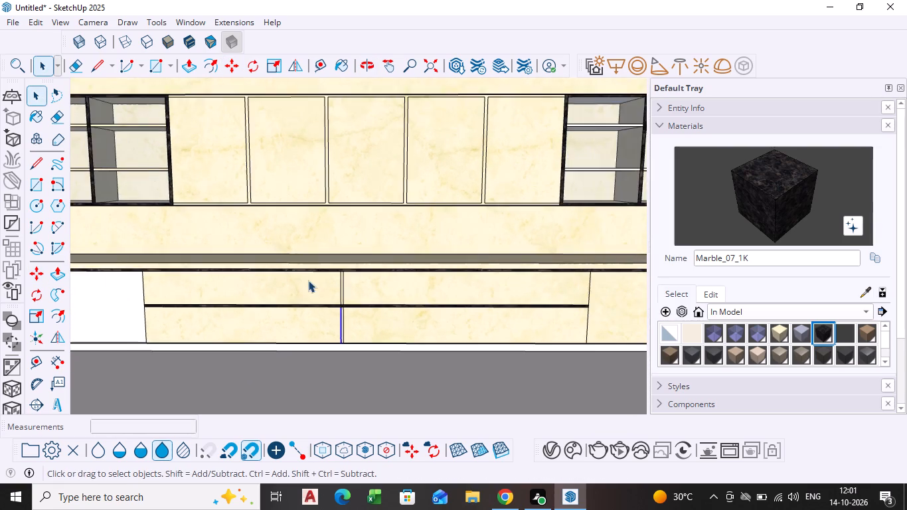
pyautogui.scroll(-4, 404, 287)
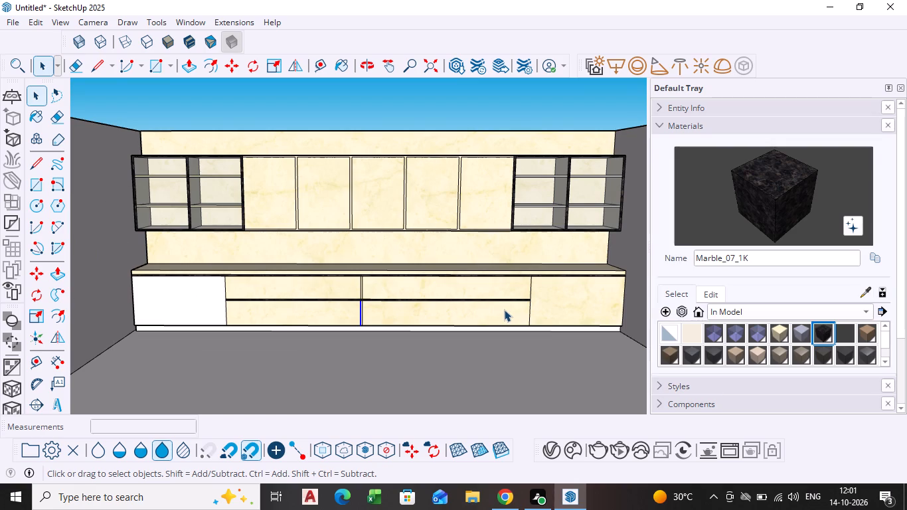
pyautogui.click(505, 105)
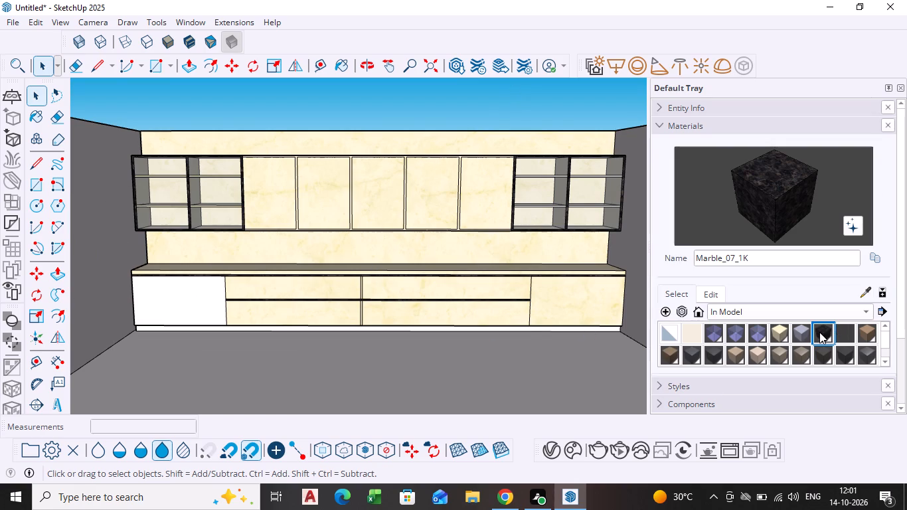
pyautogui.click(819, 332)
pyautogui.scroll(18, 370, 266)
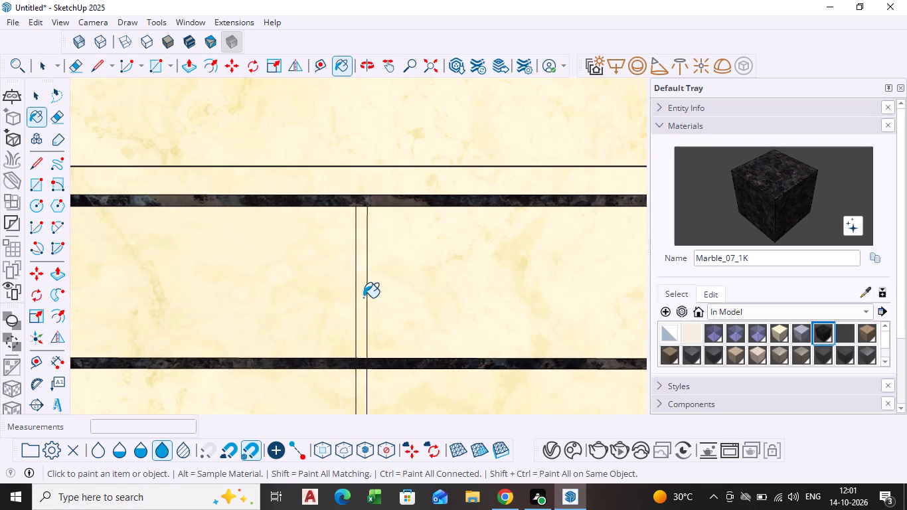
pyautogui.click(363, 297)
pyautogui.click(362, 390)
pyautogui.scroll(-8, 376, 301)
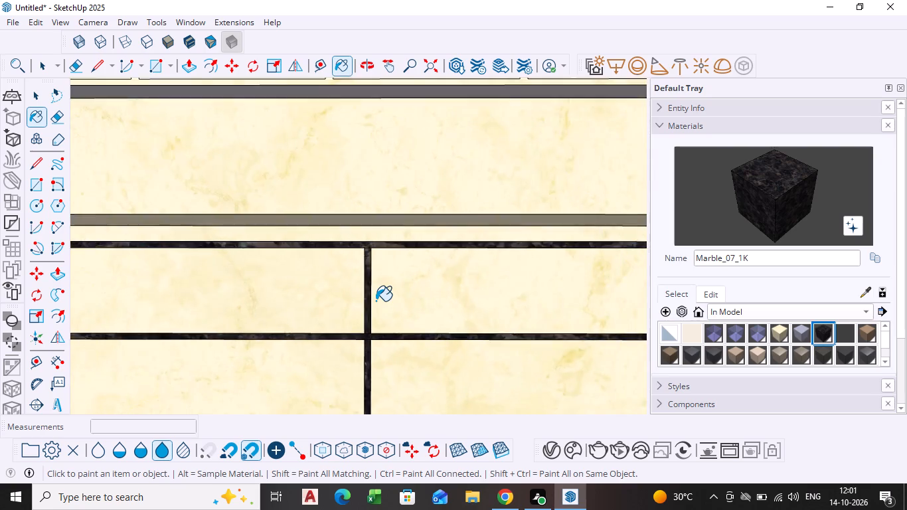
pyautogui.scroll(-10, 376, 301)
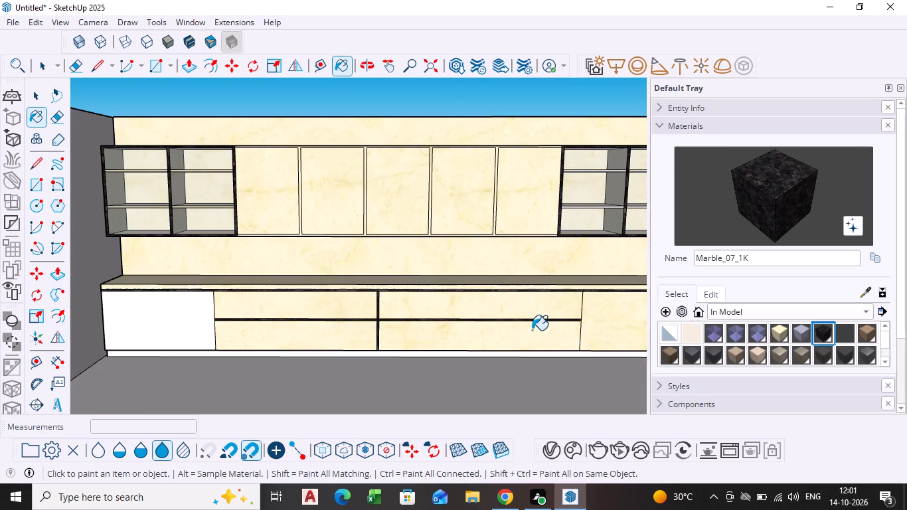
pyautogui.press('Escape')
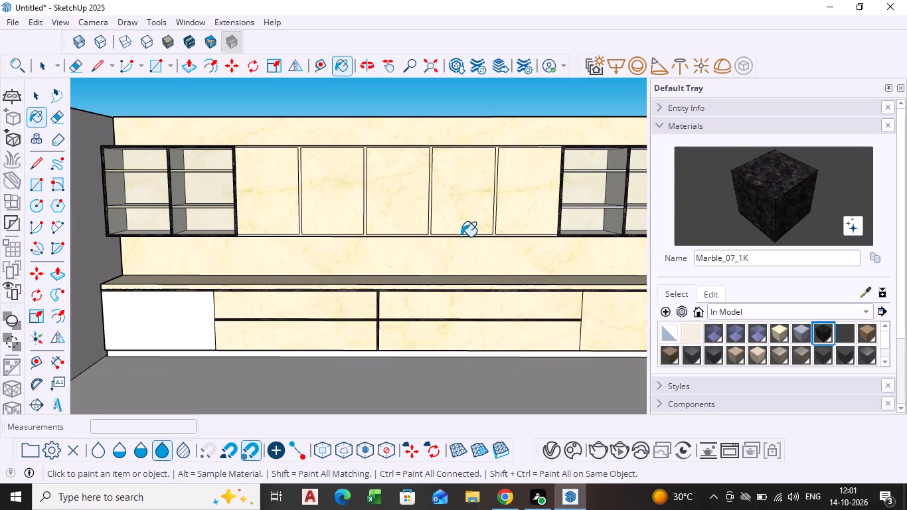
pyautogui.press('space')
pyautogui.click(350, 100)
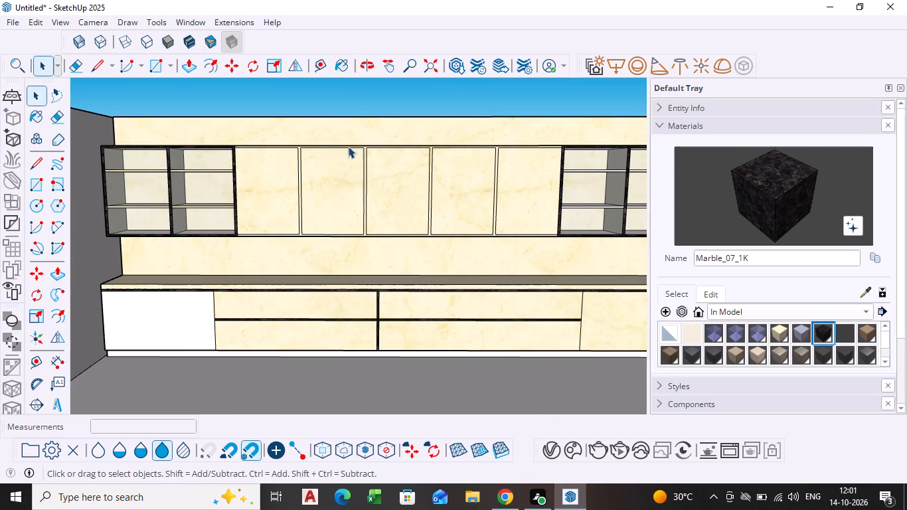
# Paint the white plinth face beneath the base counter with the ThomThom - Beard2 material.
pyautogui.scroll(-3, 353, 301)
pyautogui.moveTo(380, 322); pyautogui.dragTo(398, 302, button='middle')
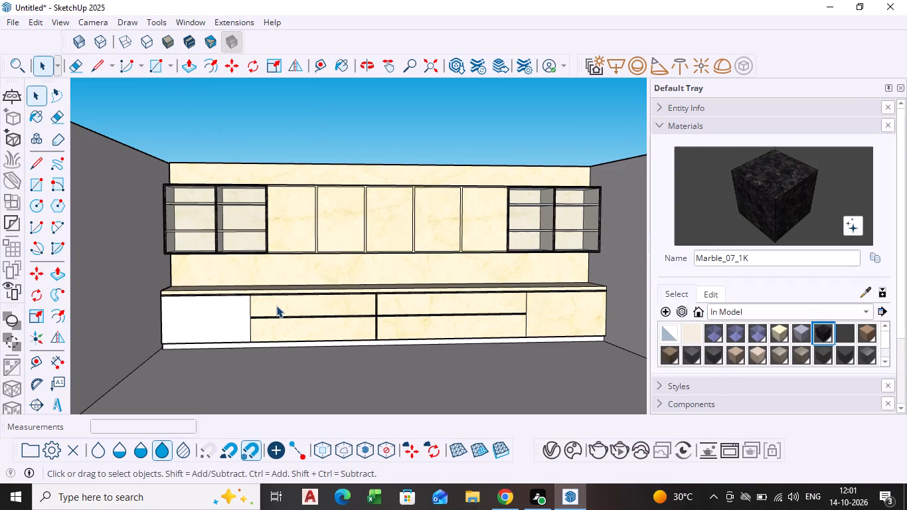
pyautogui.scroll(7, 276, 304)
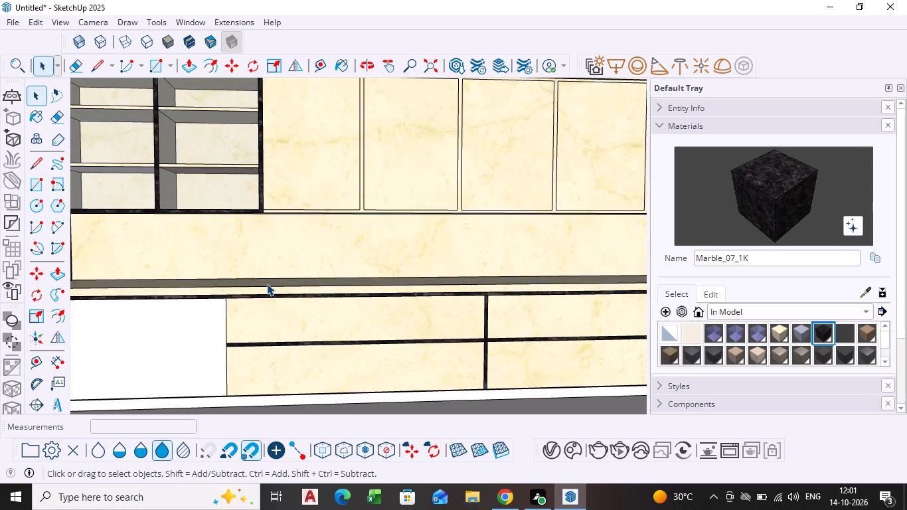
pyautogui.scroll(-3, 267, 284)
pyautogui.scroll(-1, 397, 325)
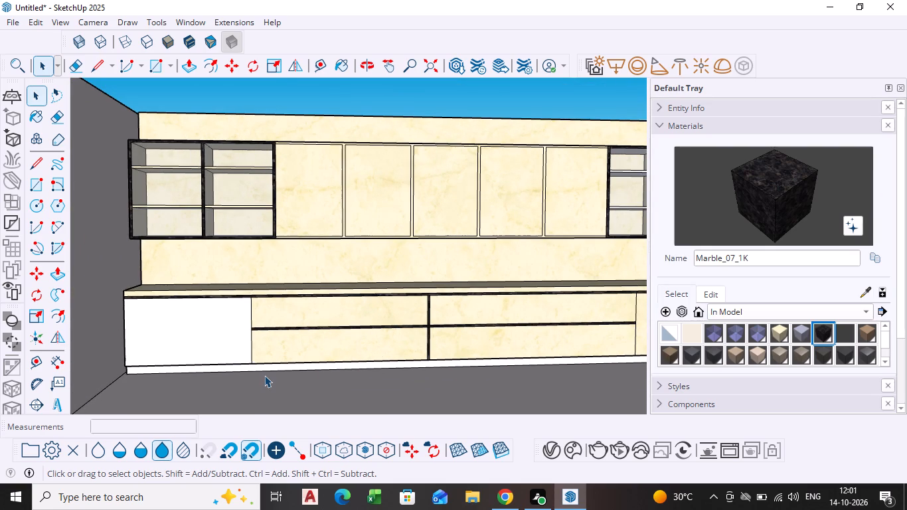
pyautogui.click(269, 365)
pyautogui.click(269, 365)
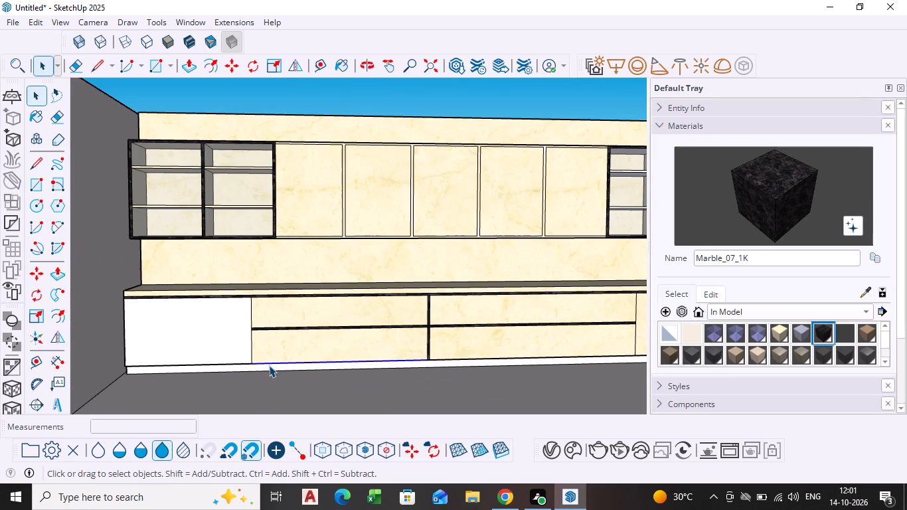
pyautogui.scroll(5, 270, 367)
pyautogui.moveTo(268, 363); pyautogui.dragTo(270, 333, button='middle')
pyautogui.click(237, 368)
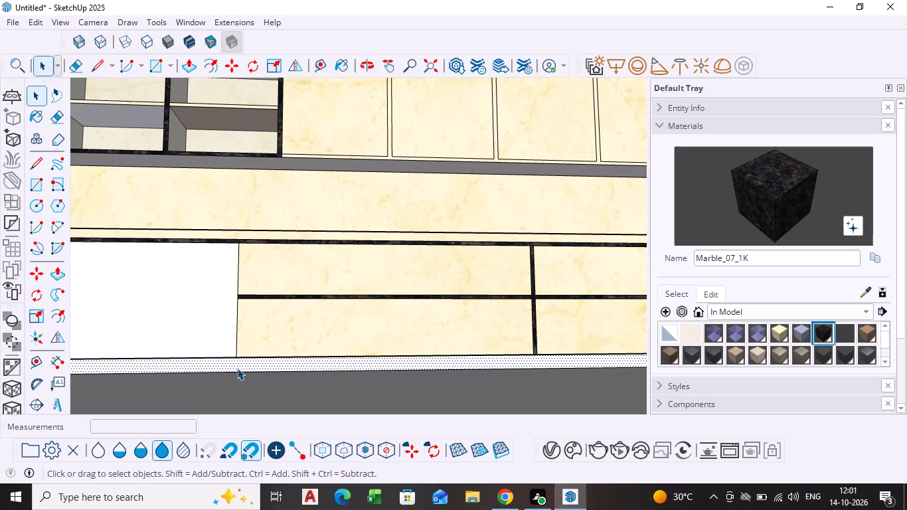
pyautogui.scroll(-12, 417, 385)
pyautogui.moveTo(442, 398); pyautogui.dragTo(338, 337, button='middle')
pyautogui.keyDown('shift'); pyautogui.scroll(1, 390, 371); pyautogui.keyUp('shift')
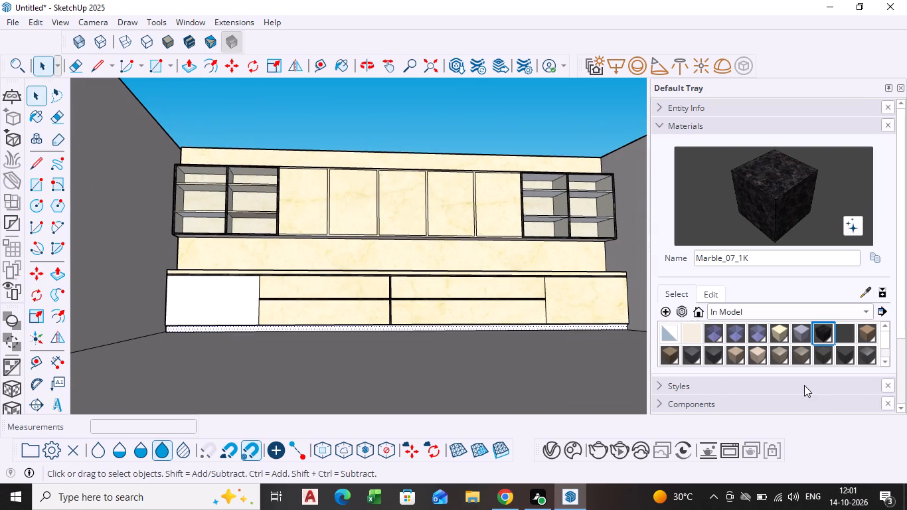
pyautogui.click(870, 337)
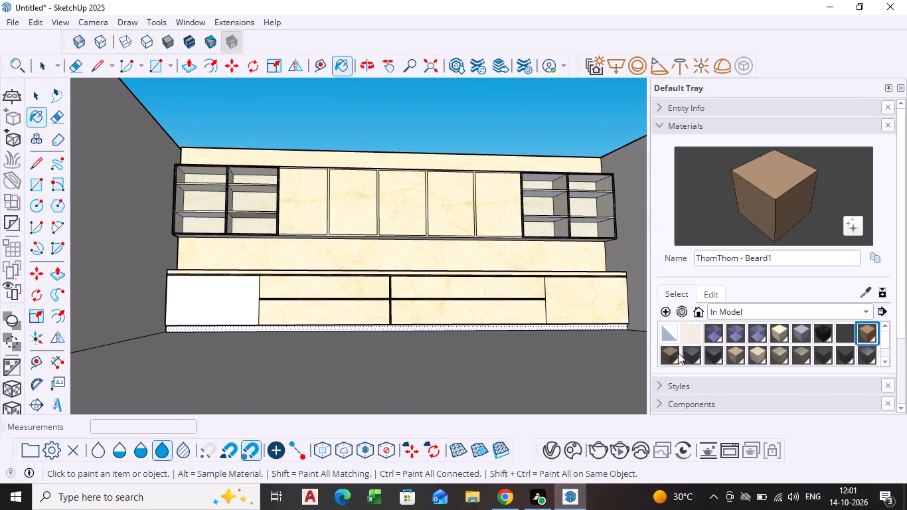
pyautogui.click(678, 353)
pyautogui.scroll(8, 397, 324)
pyautogui.click(381, 332)
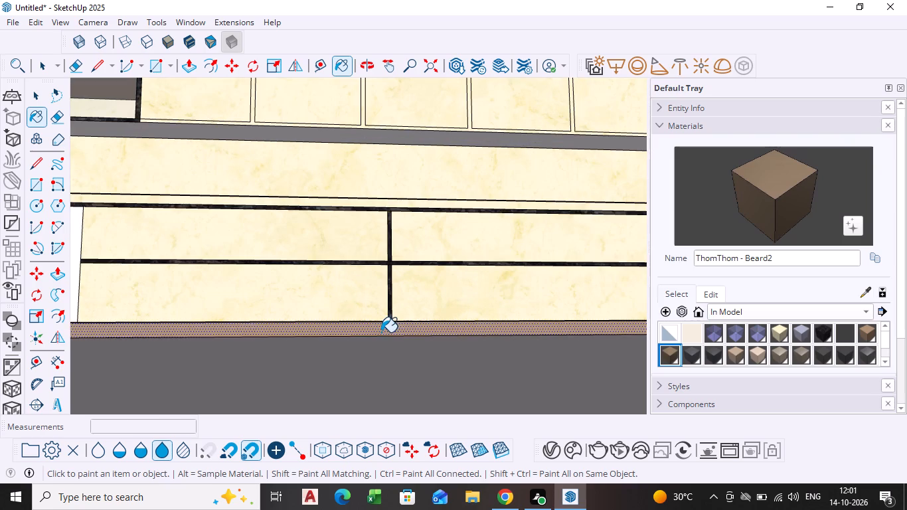
pyautogui.scroll(-13, 412, 326)
pyautogui.moveTo(443, 319); pyautogui.dragTo(444, 340, button='middle')
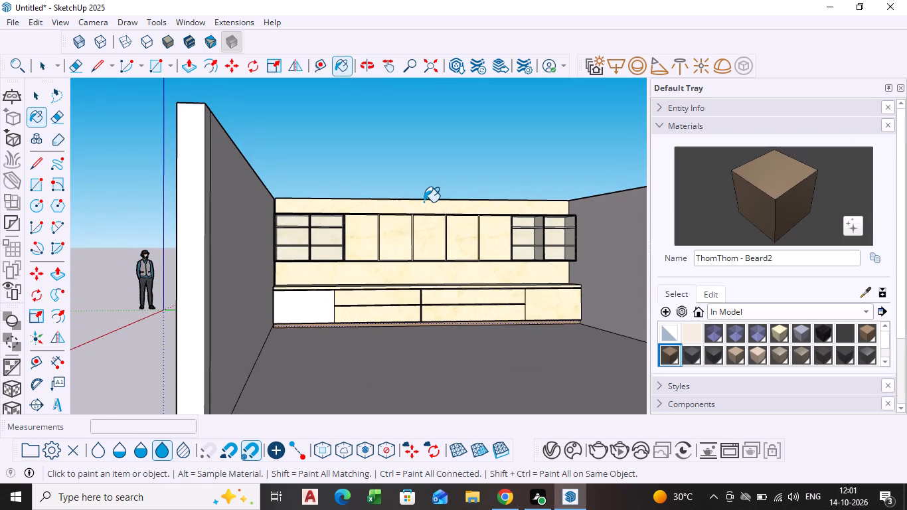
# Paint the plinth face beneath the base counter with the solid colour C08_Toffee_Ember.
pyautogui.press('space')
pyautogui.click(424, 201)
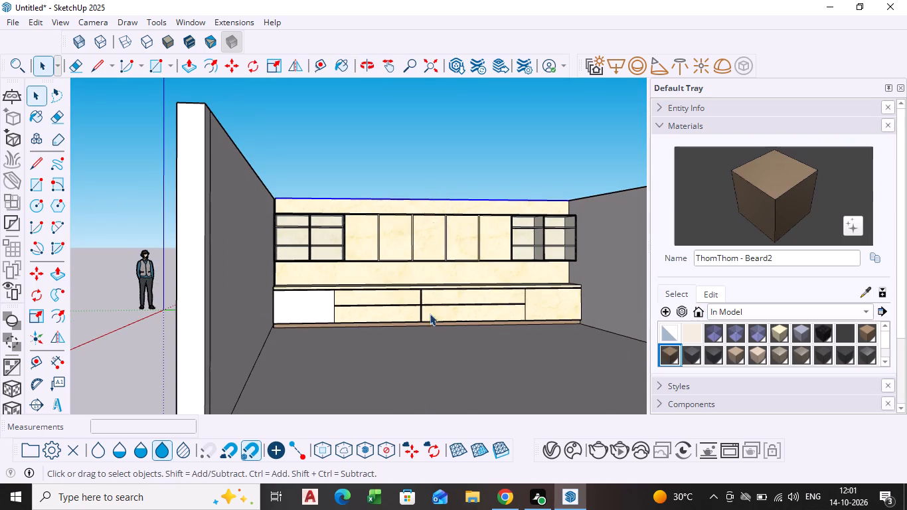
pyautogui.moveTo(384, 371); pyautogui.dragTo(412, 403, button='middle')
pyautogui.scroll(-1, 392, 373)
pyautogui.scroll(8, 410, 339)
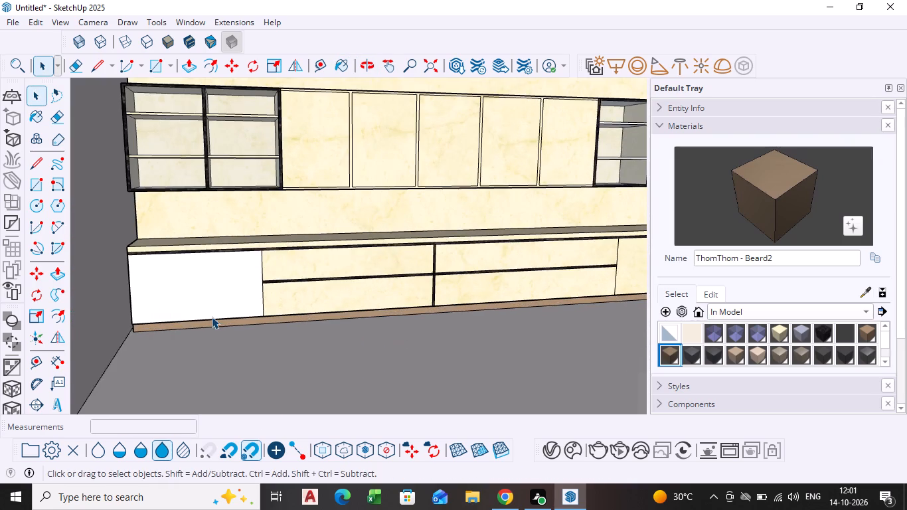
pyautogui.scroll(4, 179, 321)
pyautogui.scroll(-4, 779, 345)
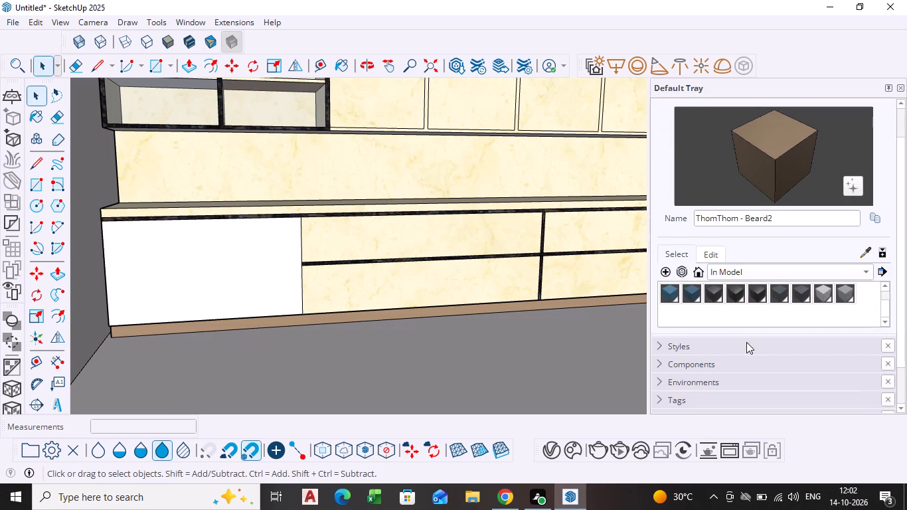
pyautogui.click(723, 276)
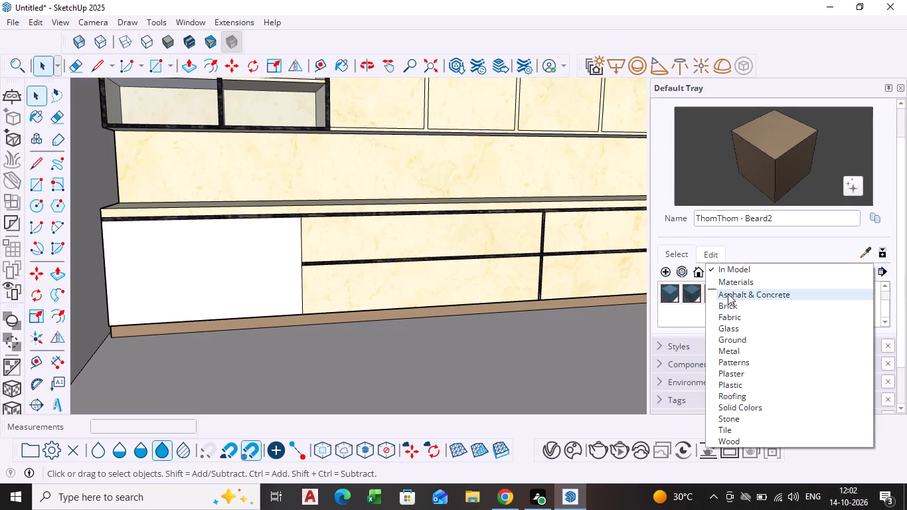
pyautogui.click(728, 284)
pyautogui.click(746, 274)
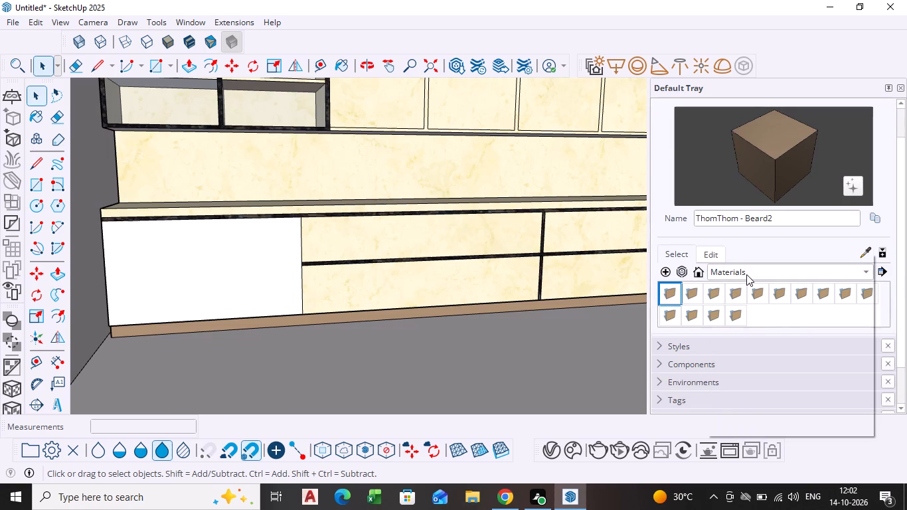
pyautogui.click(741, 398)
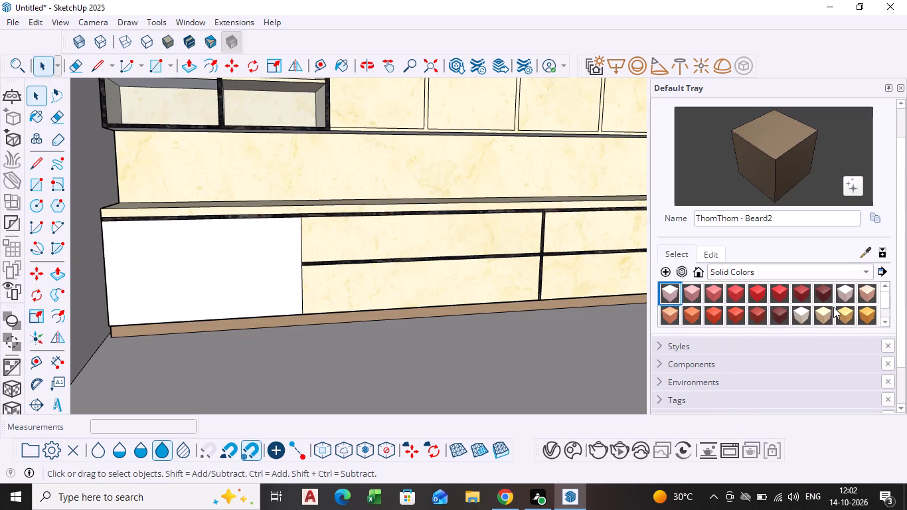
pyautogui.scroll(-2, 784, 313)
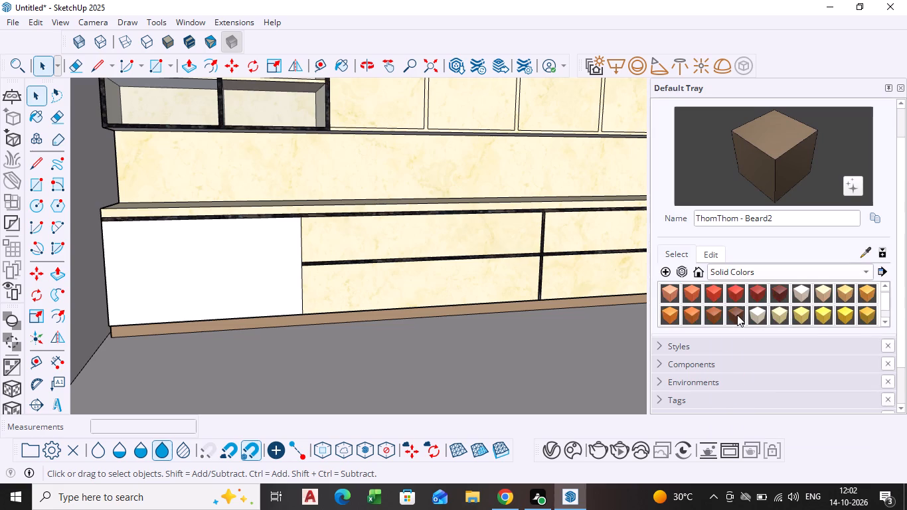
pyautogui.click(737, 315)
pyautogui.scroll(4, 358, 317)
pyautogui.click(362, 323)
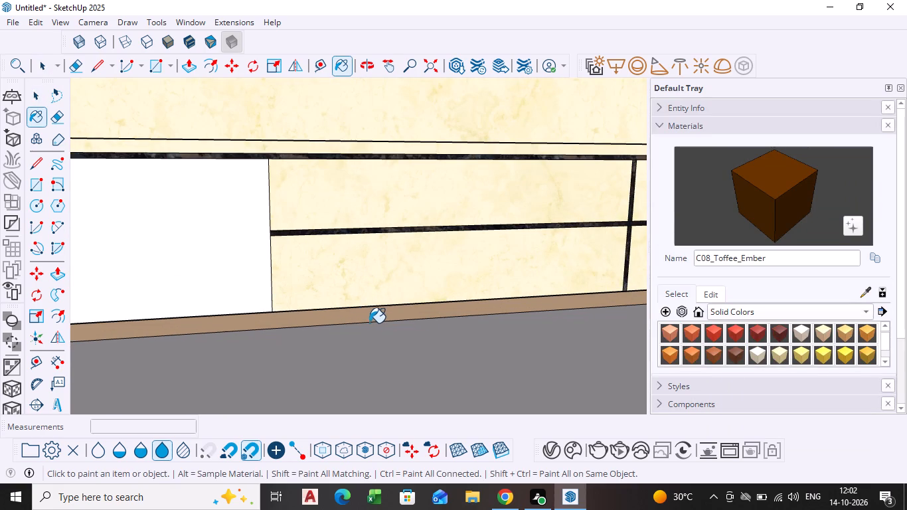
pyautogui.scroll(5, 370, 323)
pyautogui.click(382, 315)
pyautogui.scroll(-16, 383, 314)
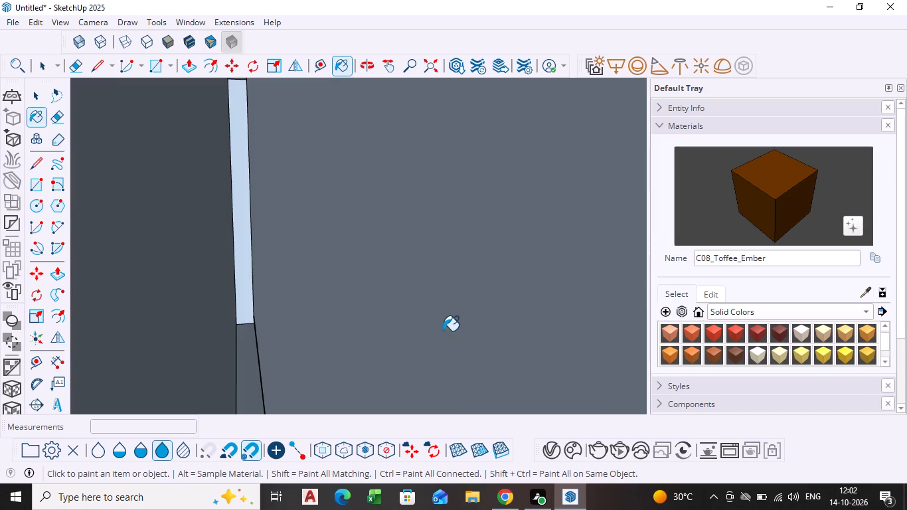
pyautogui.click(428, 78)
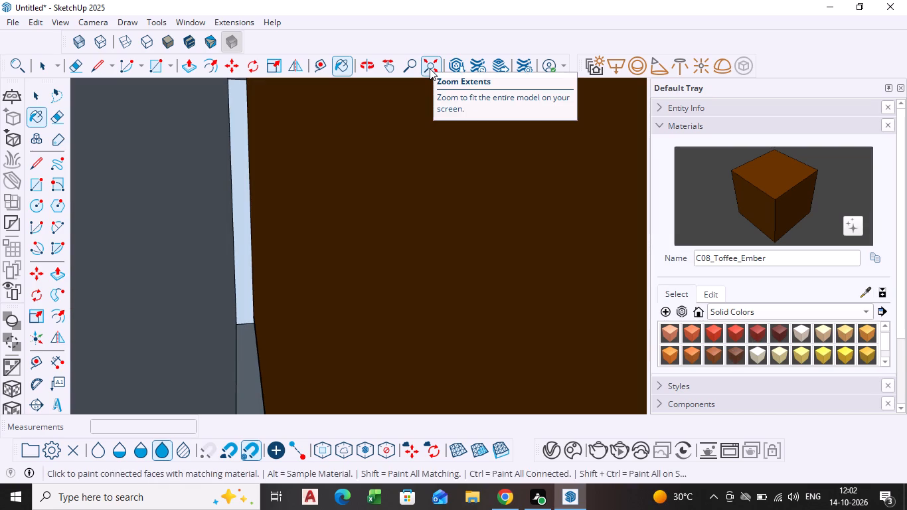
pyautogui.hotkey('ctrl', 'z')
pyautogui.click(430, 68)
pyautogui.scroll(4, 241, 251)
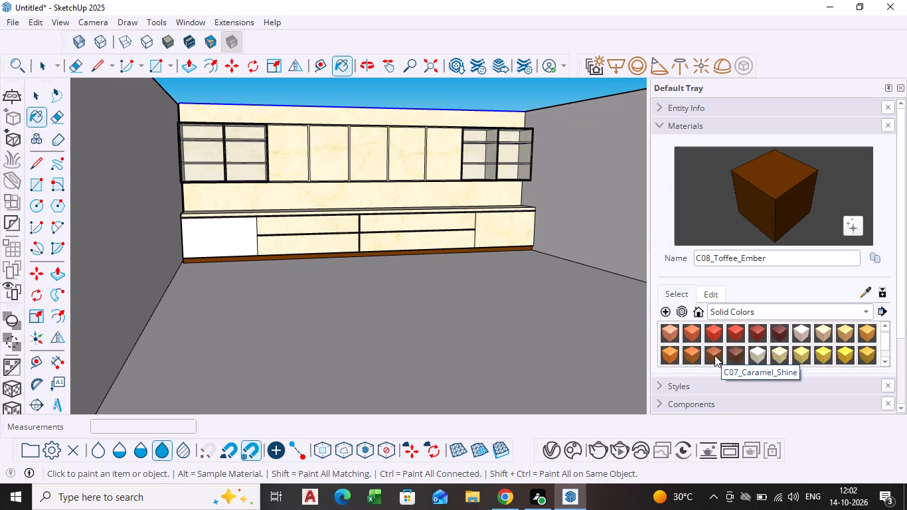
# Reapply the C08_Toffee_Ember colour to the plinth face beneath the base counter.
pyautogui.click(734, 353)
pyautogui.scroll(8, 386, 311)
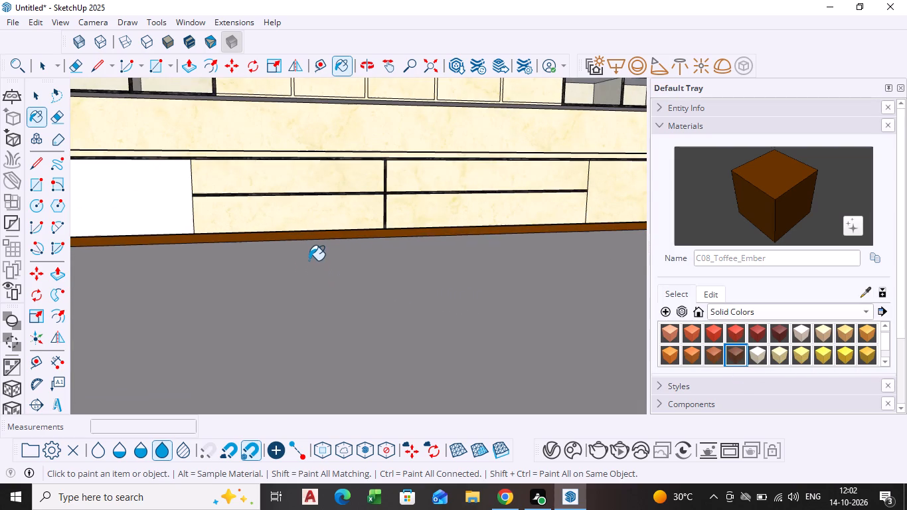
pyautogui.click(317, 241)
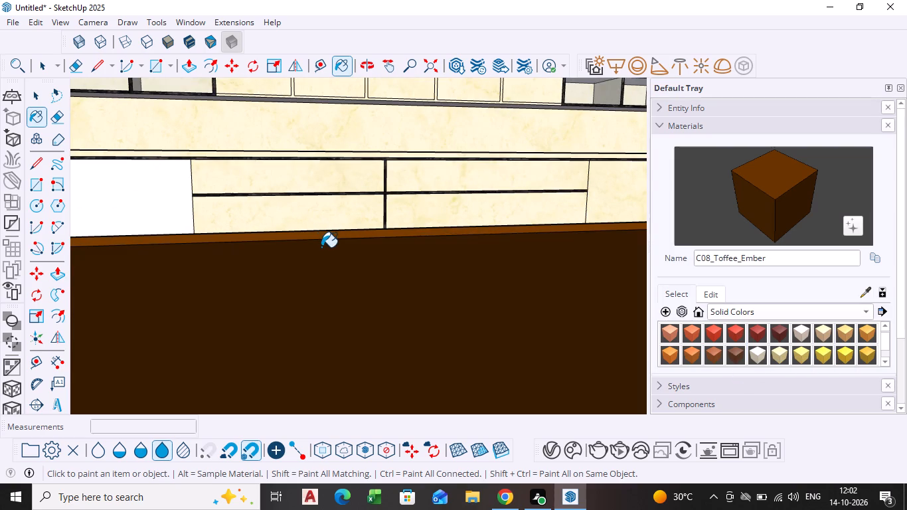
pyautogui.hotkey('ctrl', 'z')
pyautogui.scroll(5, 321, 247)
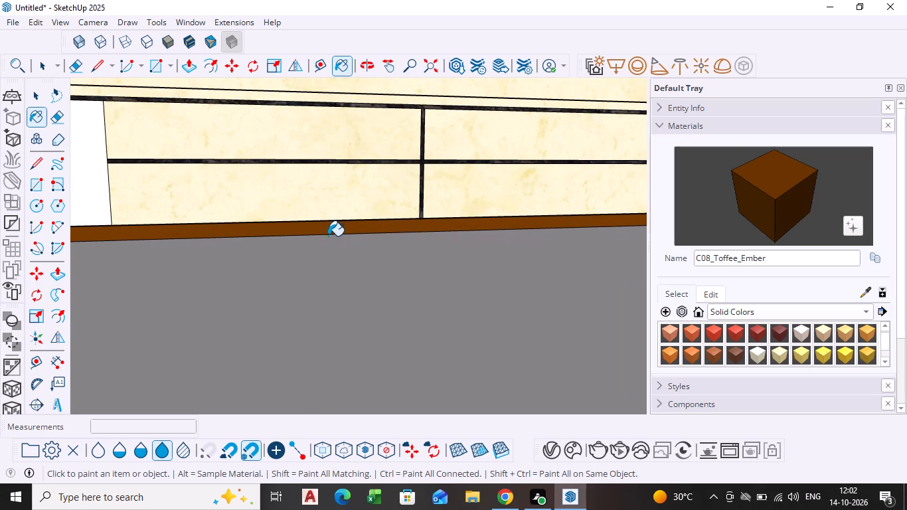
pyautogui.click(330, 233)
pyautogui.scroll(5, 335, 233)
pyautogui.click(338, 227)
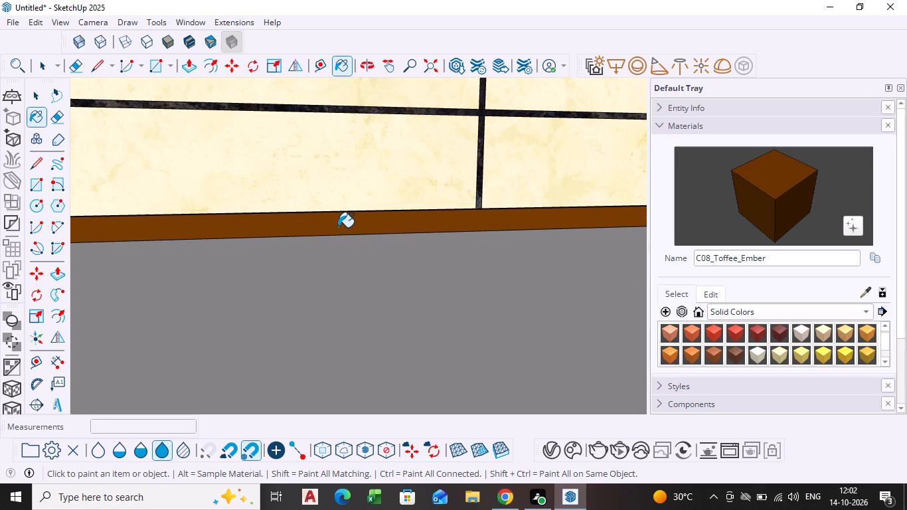
# Repaint the plinth face beneath the base counter with the solid colour D08_Bronzed_Mustard.
pyautogui.scroll(-2, 775, 329)
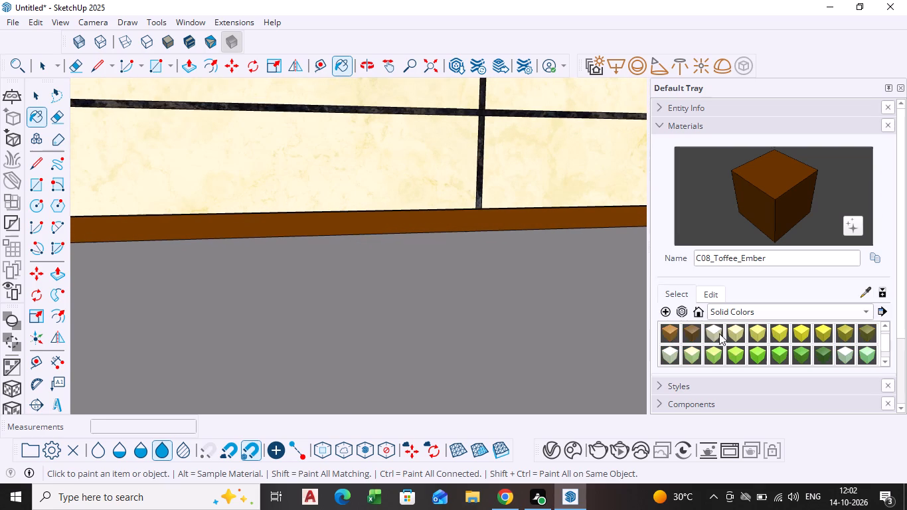
pyautogui.click(695, 333)
pyautogui.scroll(3, 348, 240)
pyautogui.click(329, 224)
pyautogui.scroll(-3, 329, 224)
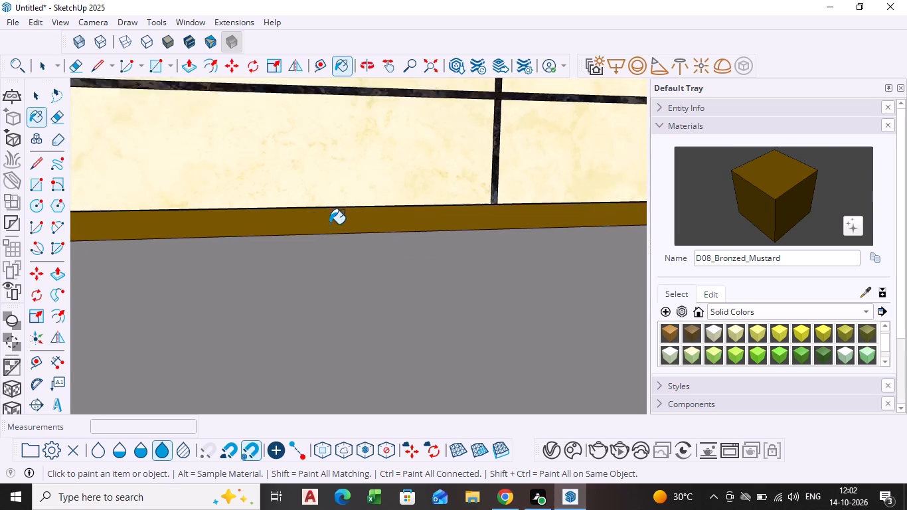
# Look through further solid colours and examine the room, cabinets and repainted plinth from several angles.
pyautogui.scroll(-2, 329, 224)
pyautogui.scroll(-2, 857, 337)
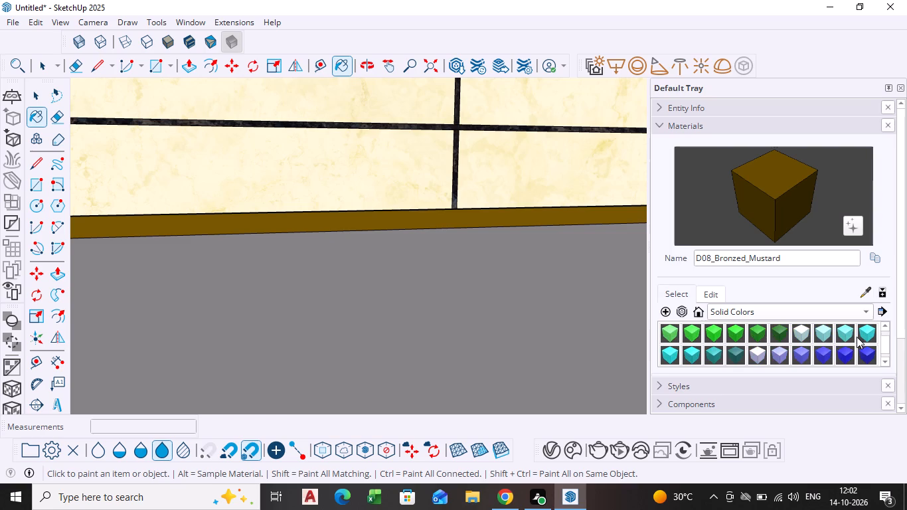
pyautogui.scroll(-2, 820, 341)
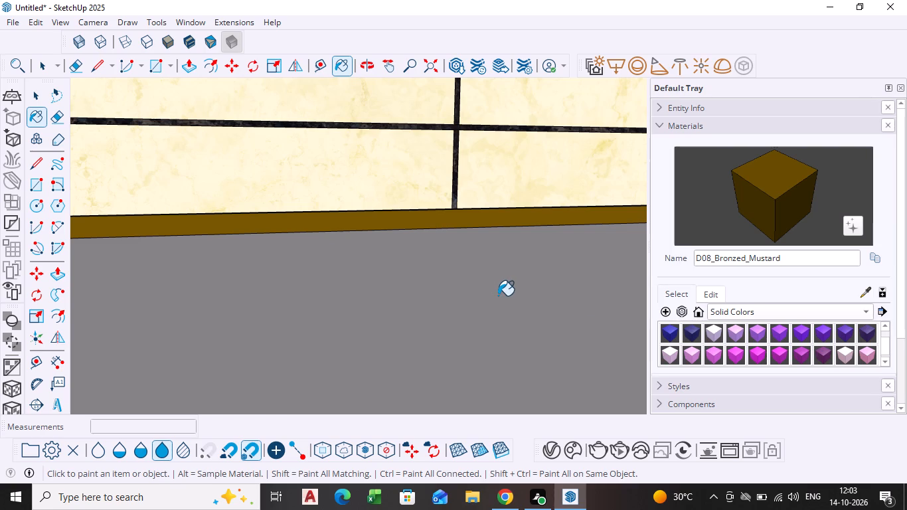
pyautogui.scroll(-20, 430, 270)
pyautogui.scroll(-1, 413, 270)
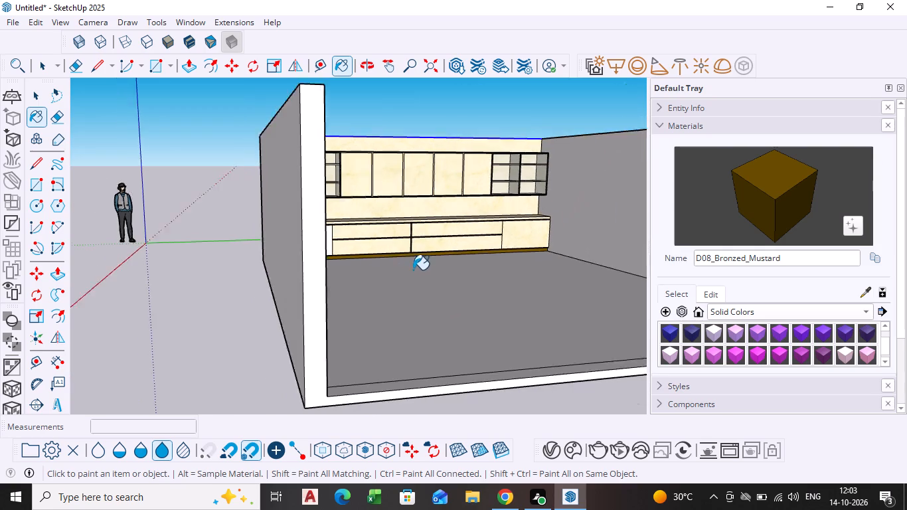
pyautogui.scroll(-1, 413, 270)
pyautogui.moveTo(413, 270); pyautogui.dragTo(356, 270, button='middle')
pyautogui.press('space')
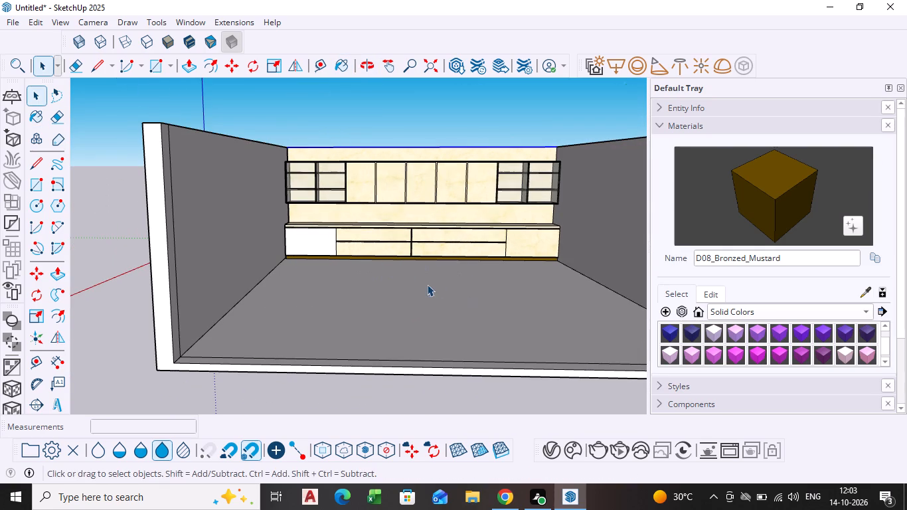
pyautogui.scroll(-1, 342, 286)
pyautogui.middleClick(342, 286)
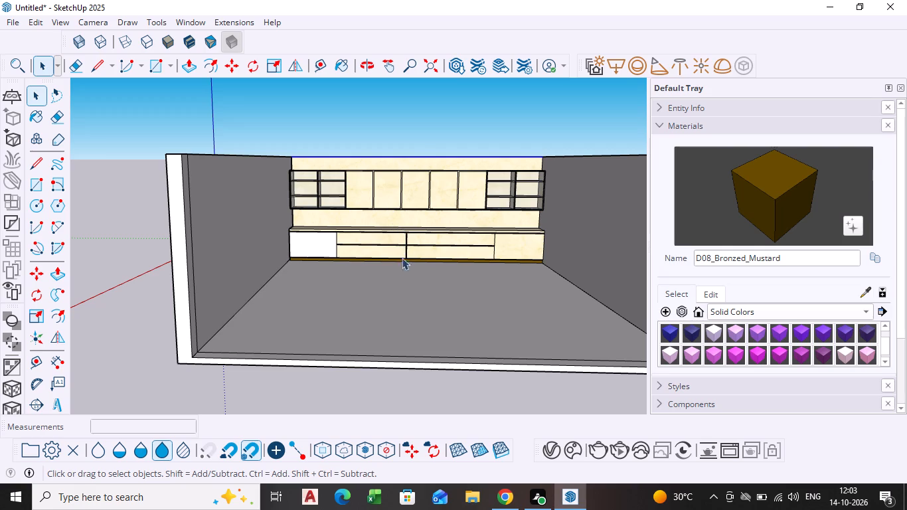
pyautogui.scroll(-1, 402, 264)
pyautogui.moveTo(402, 264); pyautogui.dragTo(312, 285, button='middle')
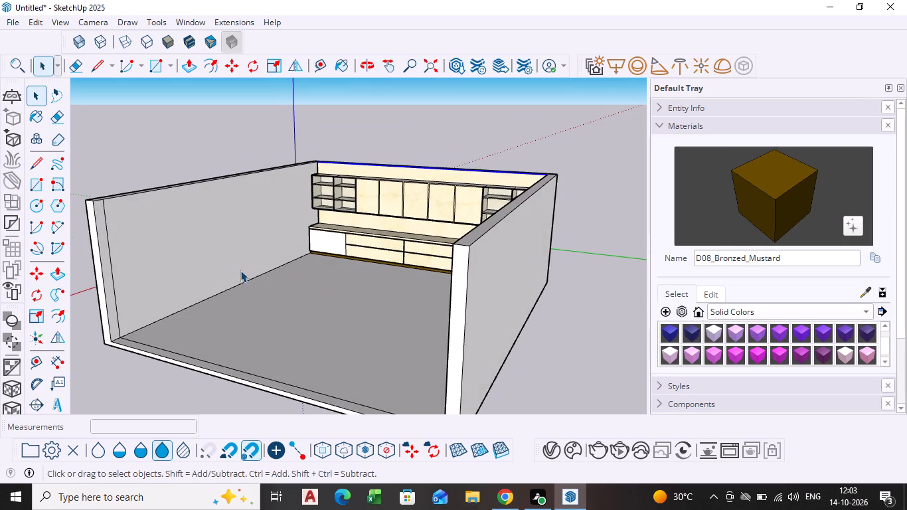
pyautogui.scroll(3, 240, 270)
pyautogui.scroll(-3, 272, 268)
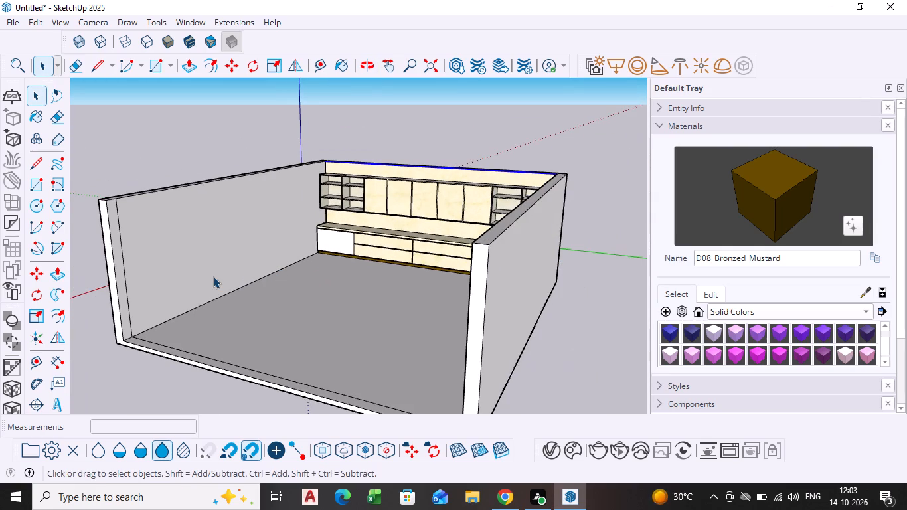
pyautogui.scroll(3, 306, 247)
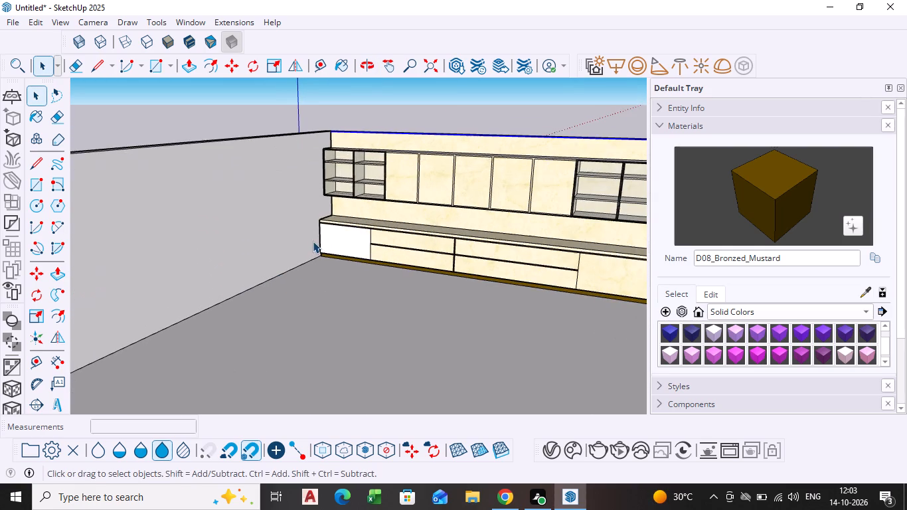
pyautogui.moveTo(313, 241); pyautogui.dragTo(317, 254, button='middle')
pyautogui.scroll(3, 310, 264)
pyautogui.scroll(-2, 303, 264)
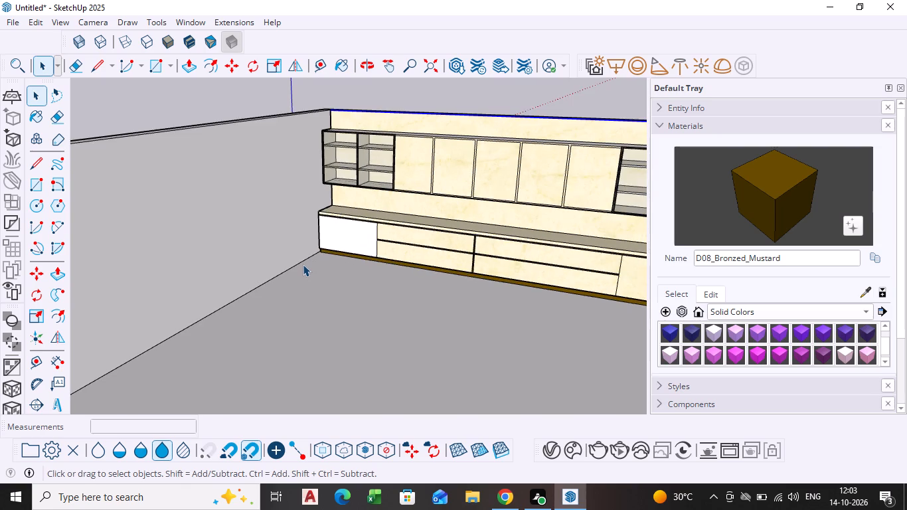
pyautogui.scroll(-2, 301, 264)
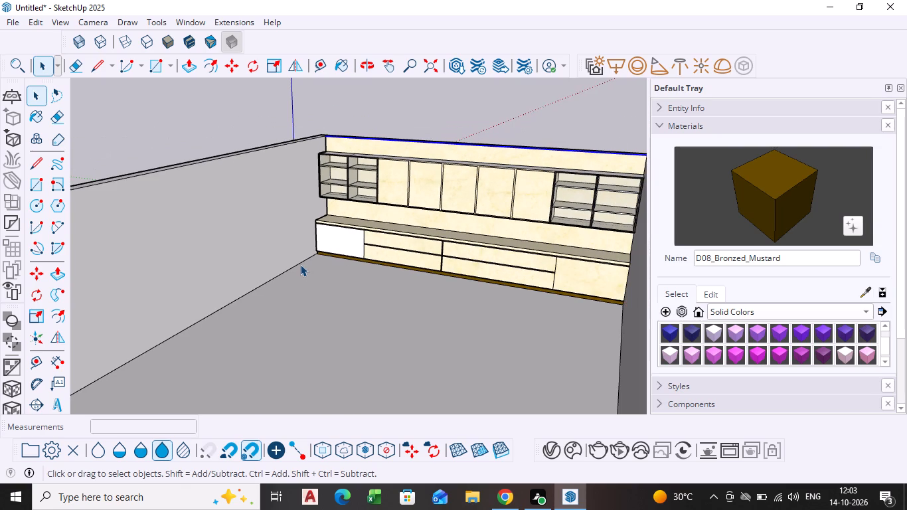
pyautogui.scroll(-3, 281, 268)
pyautogui.keyDown('shift'); pyautogui.moveTo(281, 268); pyautogui.dragTo(306, 241, button='middle'); pyautogui.keyUp('shift')
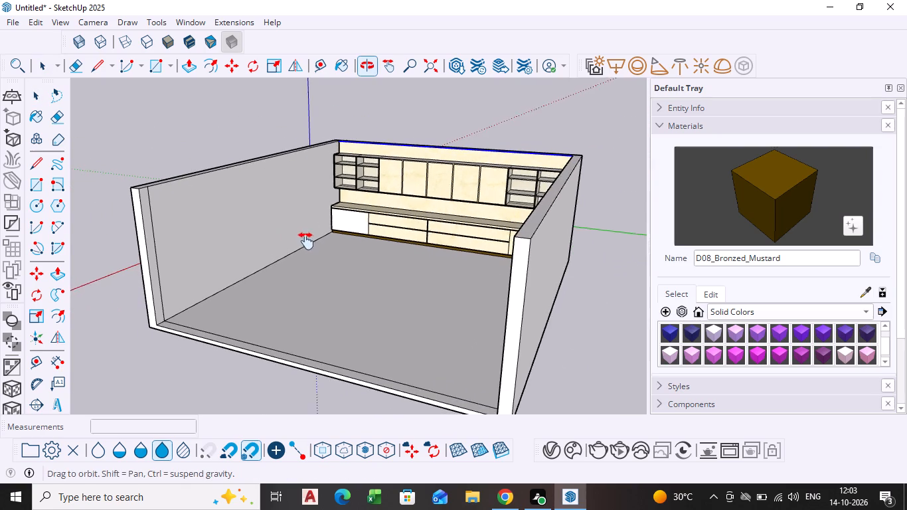
pyautogui.keyDown('shift'); pyautogui.moveTo(306, 241); pyautogui.dragTo(319, 241, button='middle'); pyautogui.keyUp('shift')
pyautogui.moveTo(272, 286); pyautogui.dragTo(281, 290, button='middle')
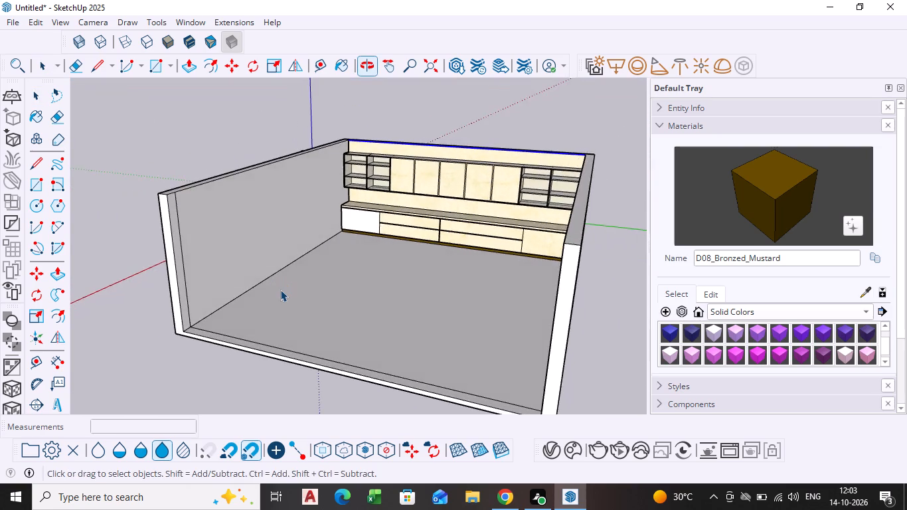
pyautogui.scroll(4, 280, 290)
pyautogui.scroll(-1, 280, 290)
pyautogui.moveTo(280, 290); pyautogui.dragTo(269, 301, button='middle')
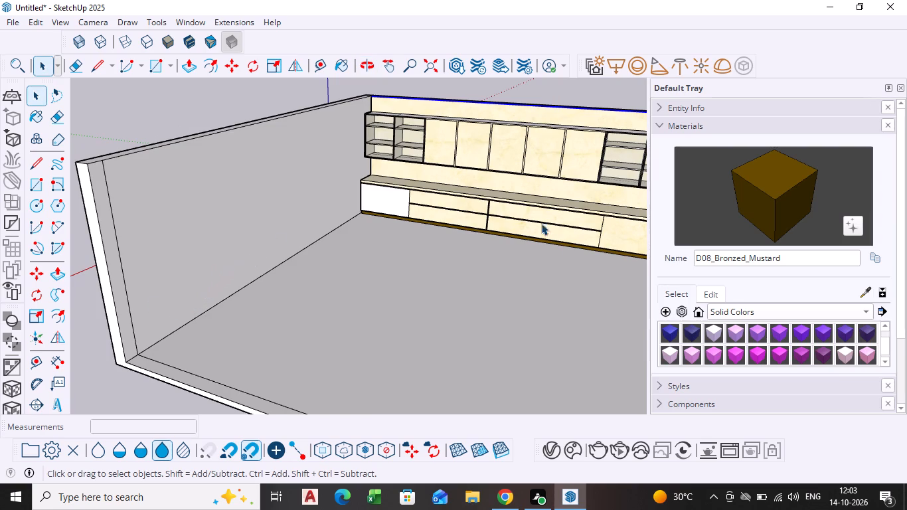
# Paint the inner face of the bare side wall beside the cabinets with the in-model material Marble_01_1K.
pyautogui.scroll(12, 708, 357)
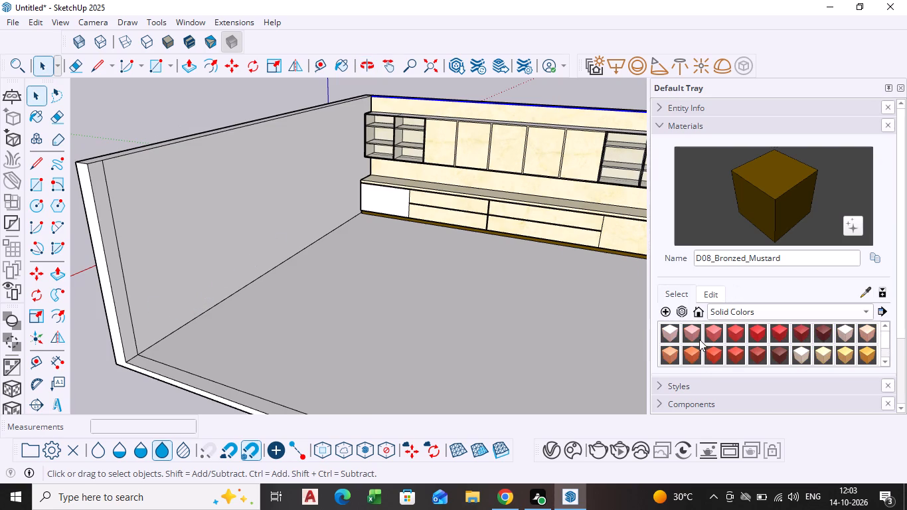
pyautogui.scroll(3, 699, 339)
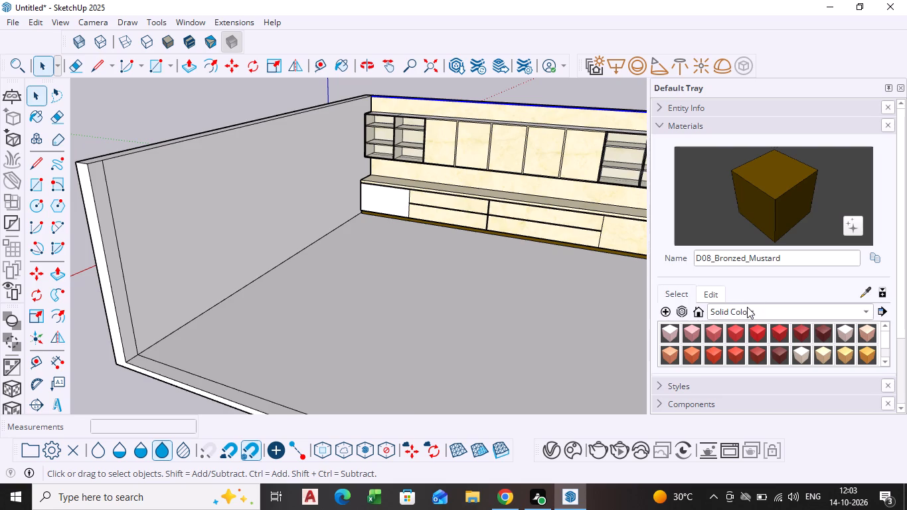
pyautogui.click(747, 307)
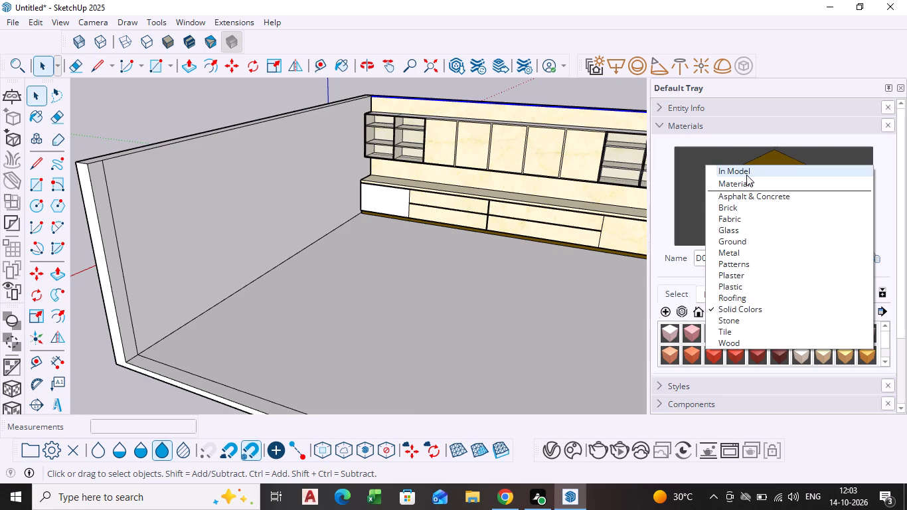
pyautogui.click(746, 175)
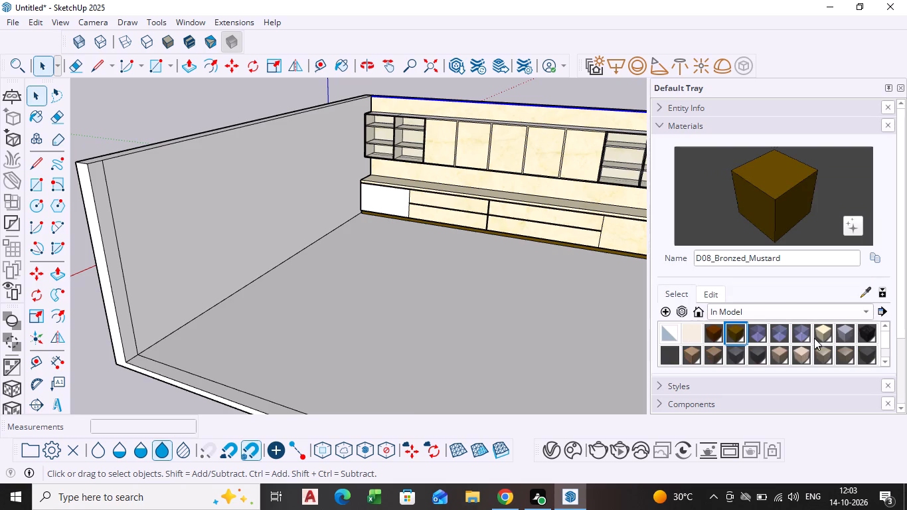
pyautogui.click(687, 330)
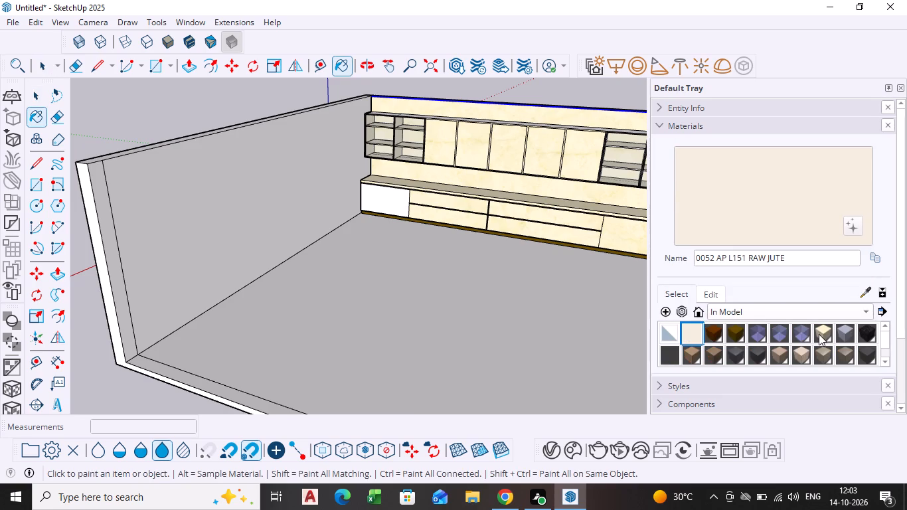
pyautogui.click(827, 334)
pyautogui.click(217, 181)
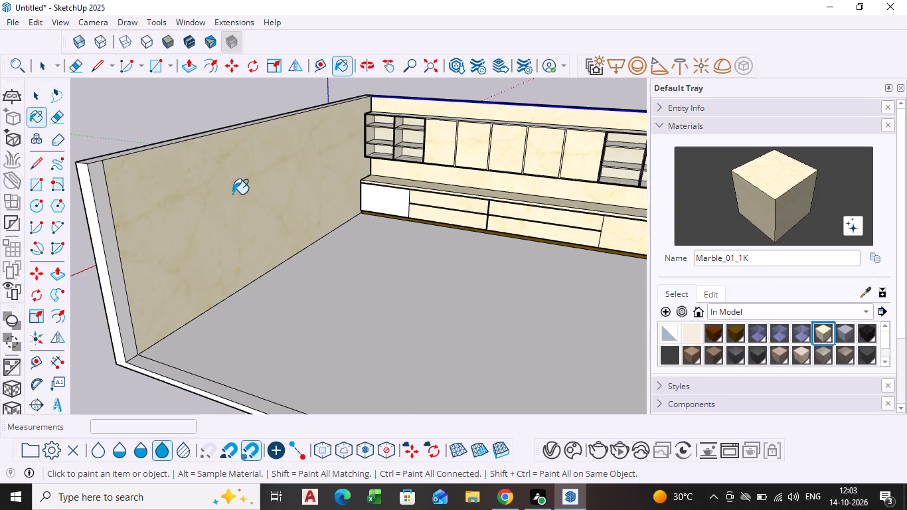
pyautogui.moveTo(232, 194); pyautogui.dragTo(219, 219, button='middle')
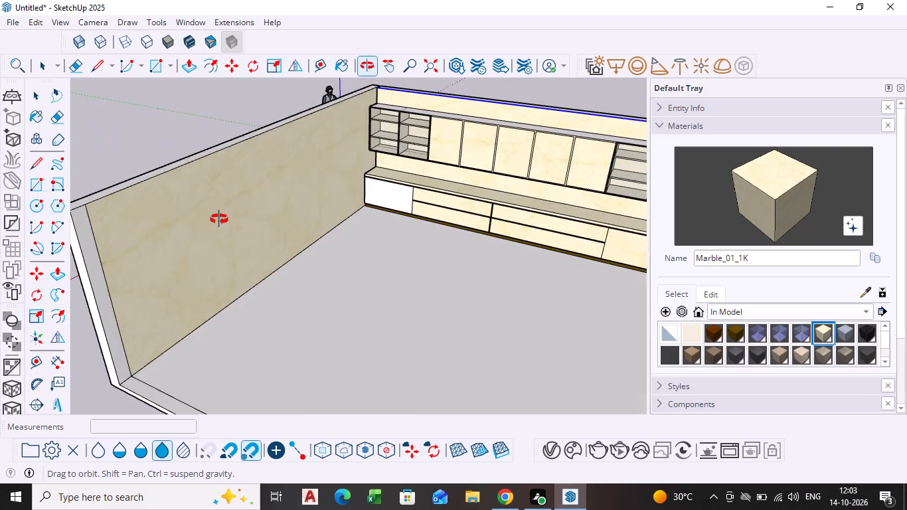
pyautogui.moveTo(219, 219); pyautogui.dragTo(216, 218, button='middle')
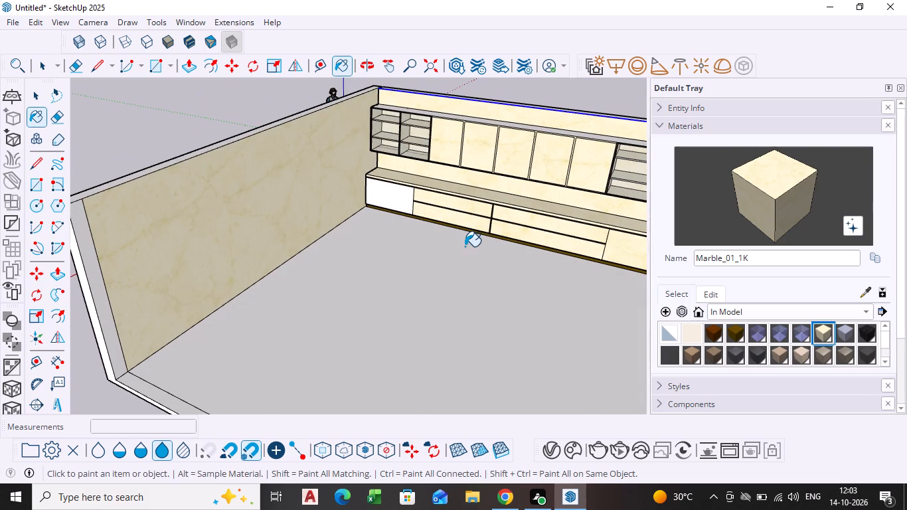
pyautogui.press('space')
# Copy the marble side wall's bottom edge 4 inches upward to mark off a skirting strip along the floor.
pyautogui.scroll(-1, 312, 296)
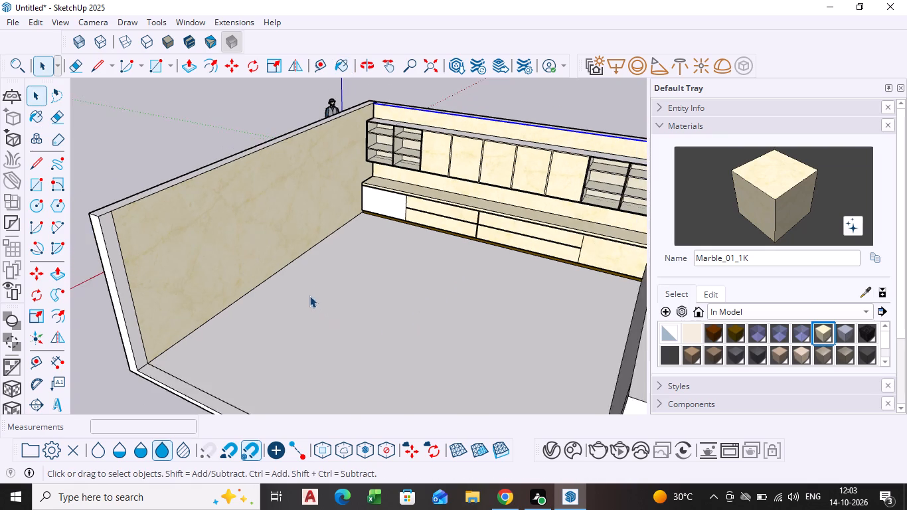
pyautogui.moveTo(307, 296); pyautogui.dragTo(282, 292, button='middle')
pyautogui.scroll(4, 256, 273)
pyautogui.scroll(-3, 297, 267)
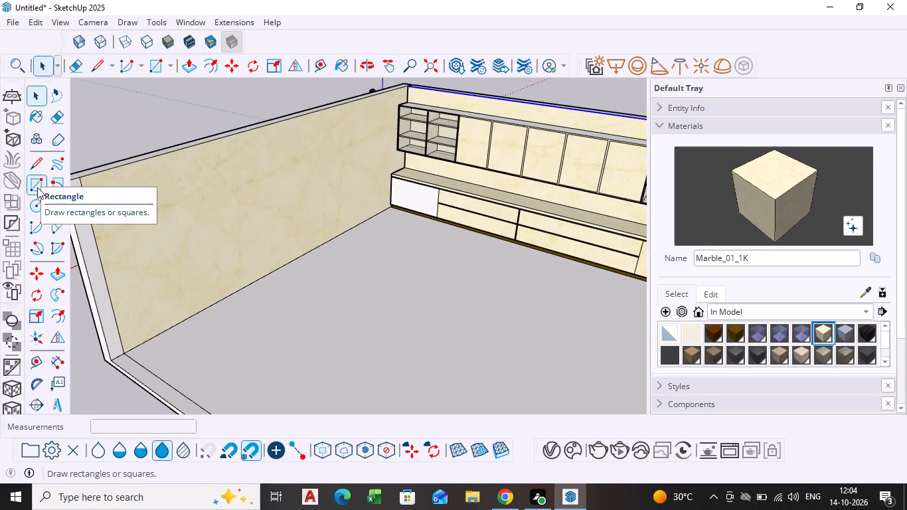
pyautogui.click(177, 327)
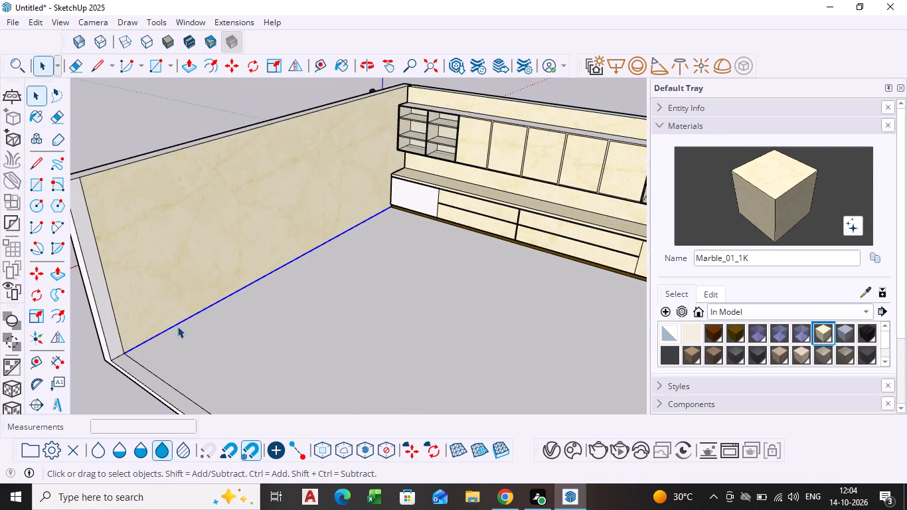
pyautogui.press('m')
pyautogui.click(175, 324)
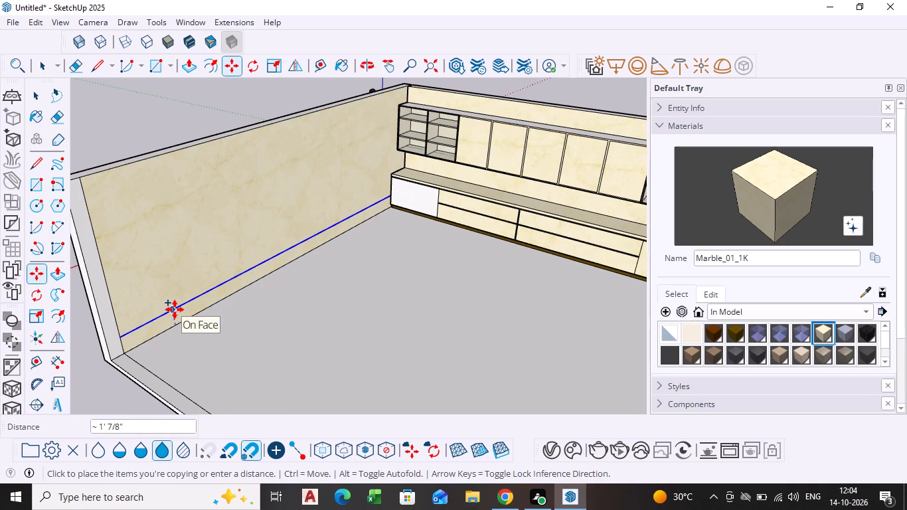
pyautogui.press('4')
pyautogui.press('Return')
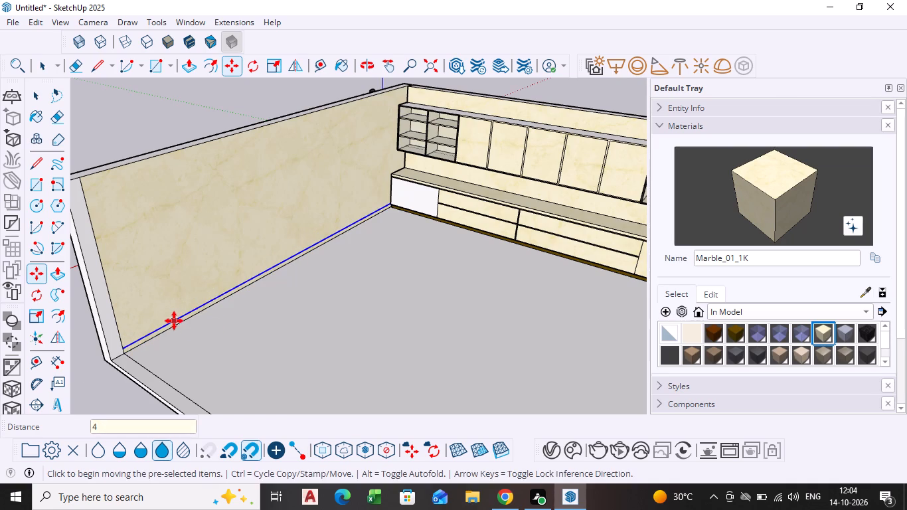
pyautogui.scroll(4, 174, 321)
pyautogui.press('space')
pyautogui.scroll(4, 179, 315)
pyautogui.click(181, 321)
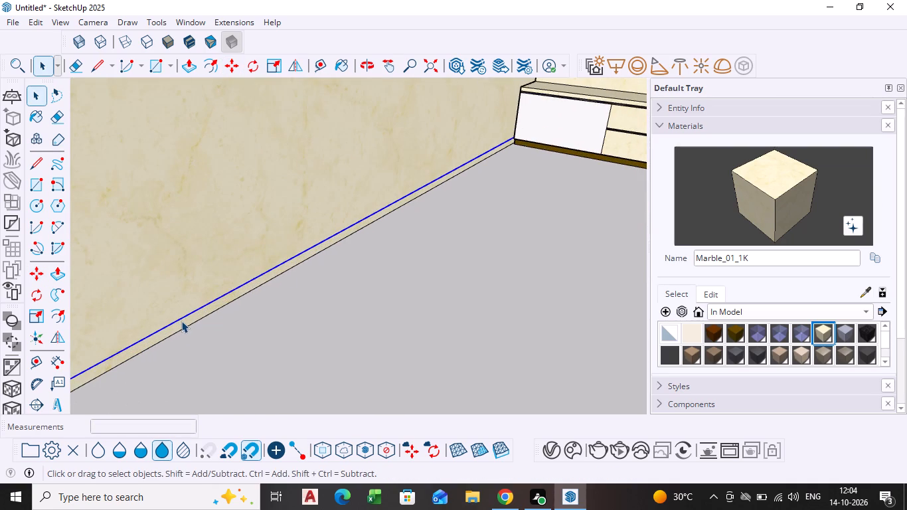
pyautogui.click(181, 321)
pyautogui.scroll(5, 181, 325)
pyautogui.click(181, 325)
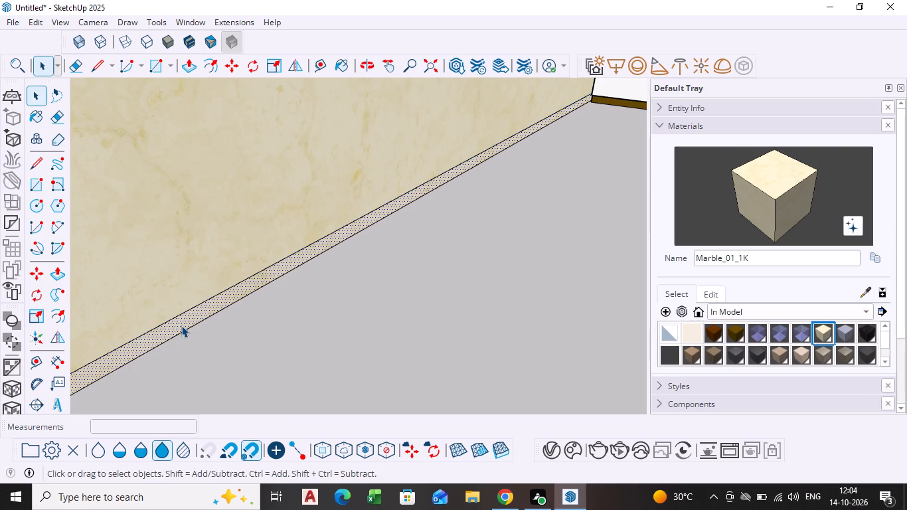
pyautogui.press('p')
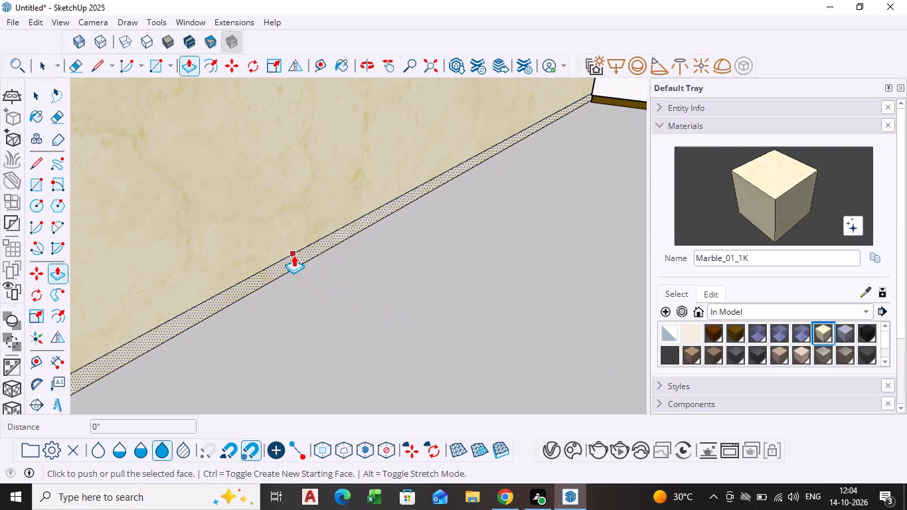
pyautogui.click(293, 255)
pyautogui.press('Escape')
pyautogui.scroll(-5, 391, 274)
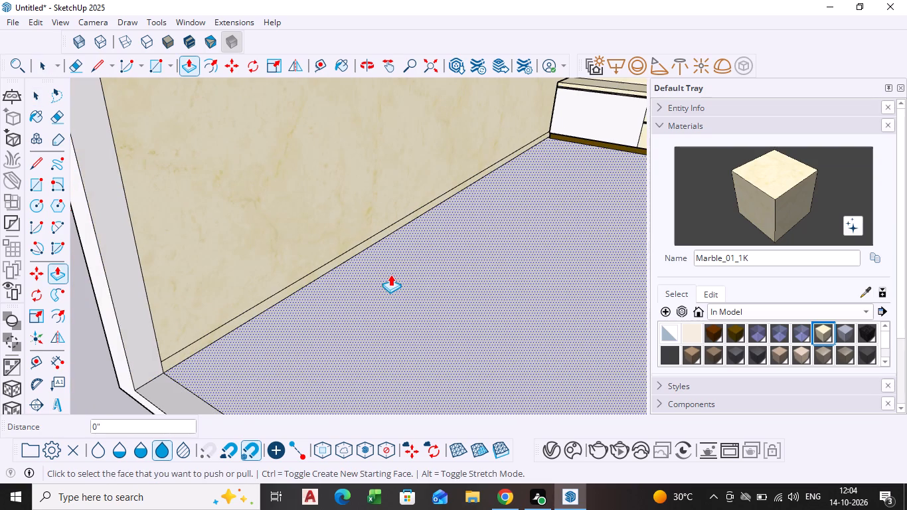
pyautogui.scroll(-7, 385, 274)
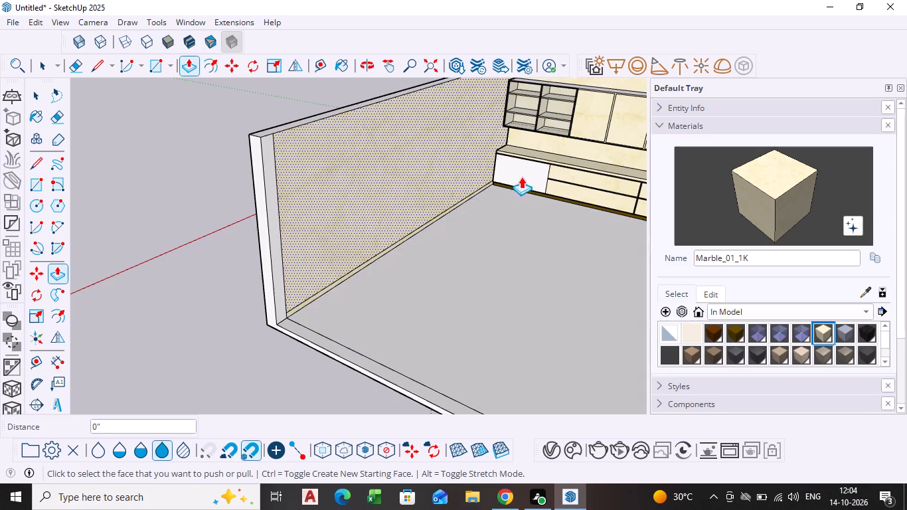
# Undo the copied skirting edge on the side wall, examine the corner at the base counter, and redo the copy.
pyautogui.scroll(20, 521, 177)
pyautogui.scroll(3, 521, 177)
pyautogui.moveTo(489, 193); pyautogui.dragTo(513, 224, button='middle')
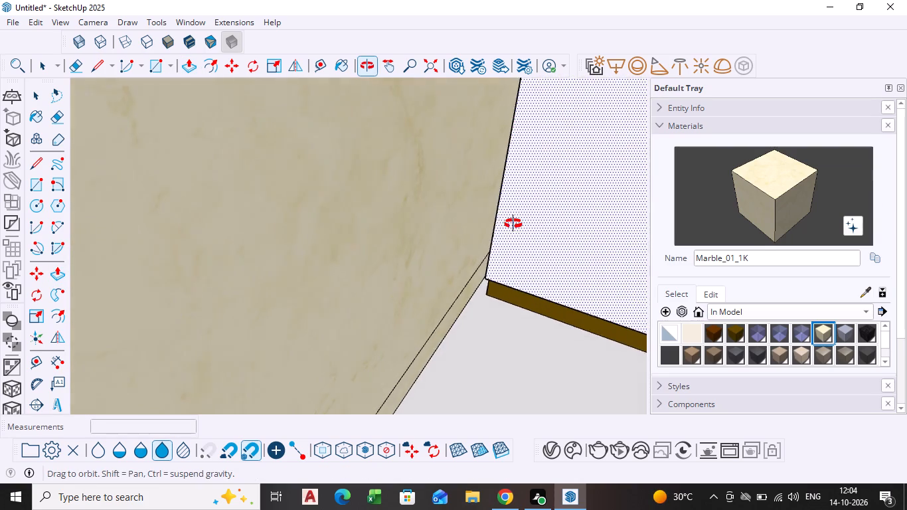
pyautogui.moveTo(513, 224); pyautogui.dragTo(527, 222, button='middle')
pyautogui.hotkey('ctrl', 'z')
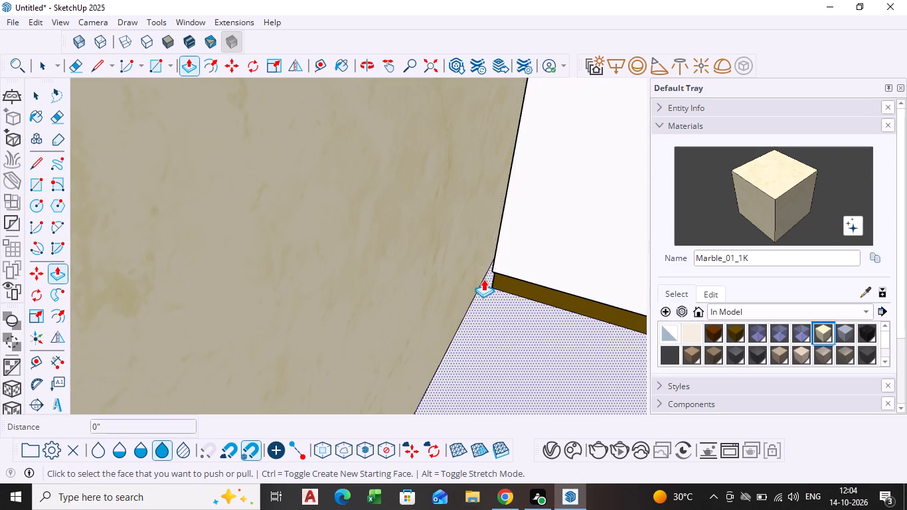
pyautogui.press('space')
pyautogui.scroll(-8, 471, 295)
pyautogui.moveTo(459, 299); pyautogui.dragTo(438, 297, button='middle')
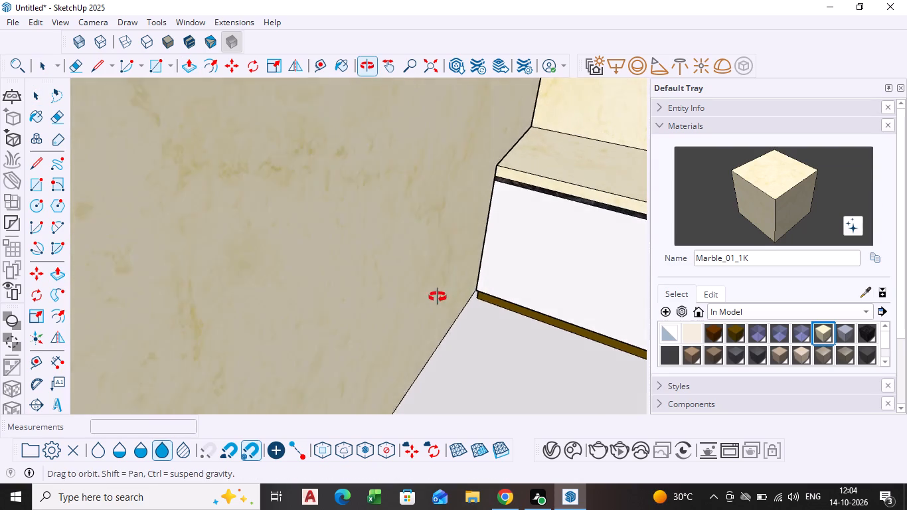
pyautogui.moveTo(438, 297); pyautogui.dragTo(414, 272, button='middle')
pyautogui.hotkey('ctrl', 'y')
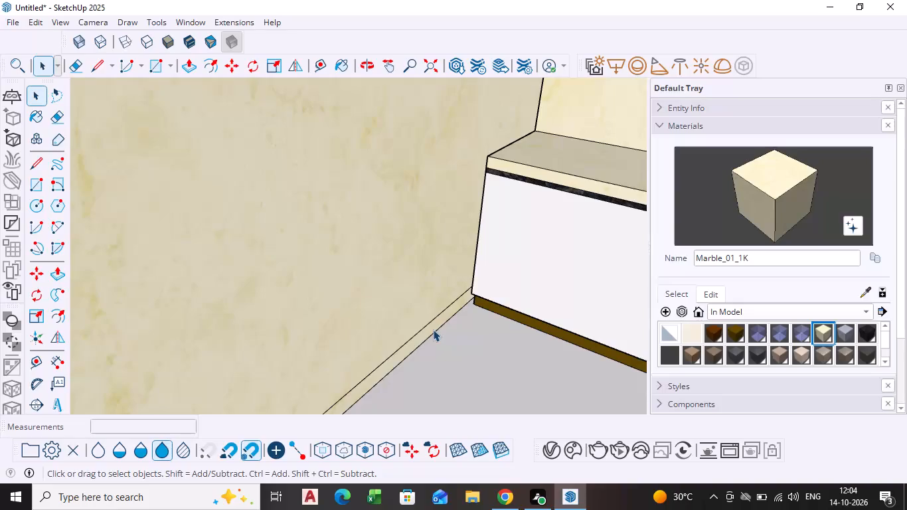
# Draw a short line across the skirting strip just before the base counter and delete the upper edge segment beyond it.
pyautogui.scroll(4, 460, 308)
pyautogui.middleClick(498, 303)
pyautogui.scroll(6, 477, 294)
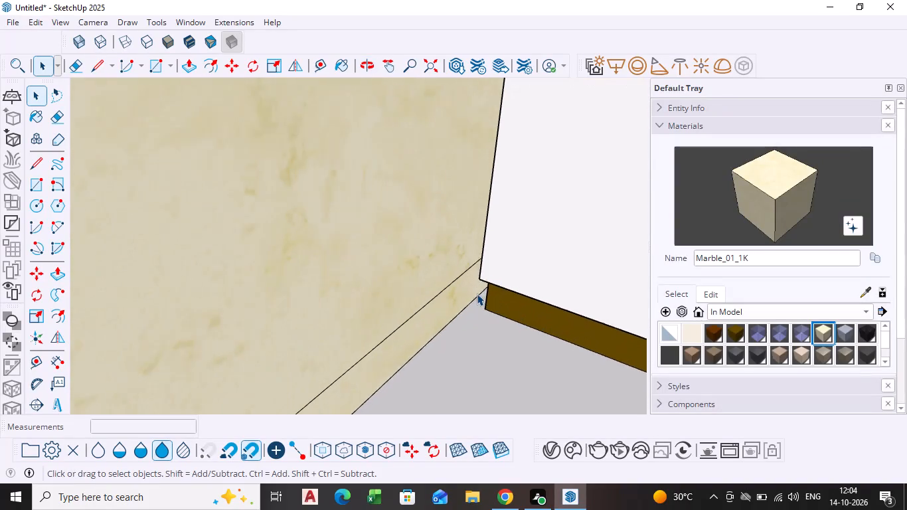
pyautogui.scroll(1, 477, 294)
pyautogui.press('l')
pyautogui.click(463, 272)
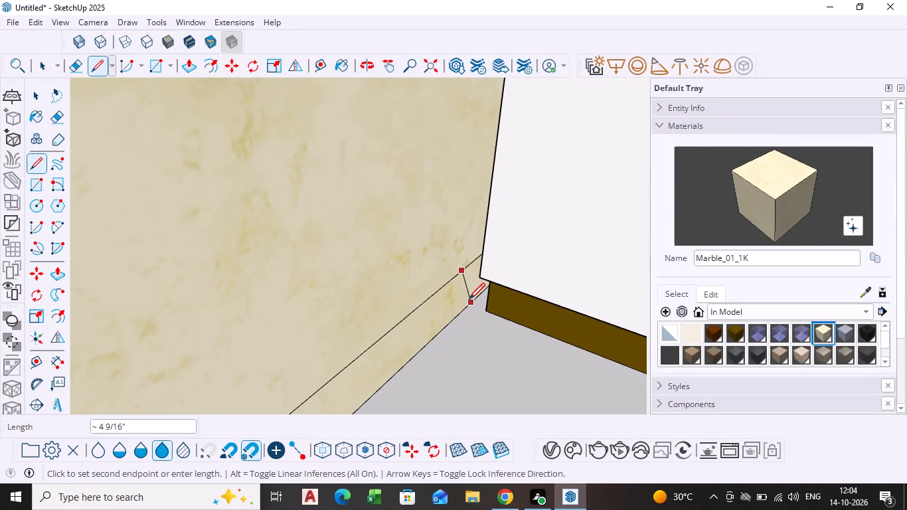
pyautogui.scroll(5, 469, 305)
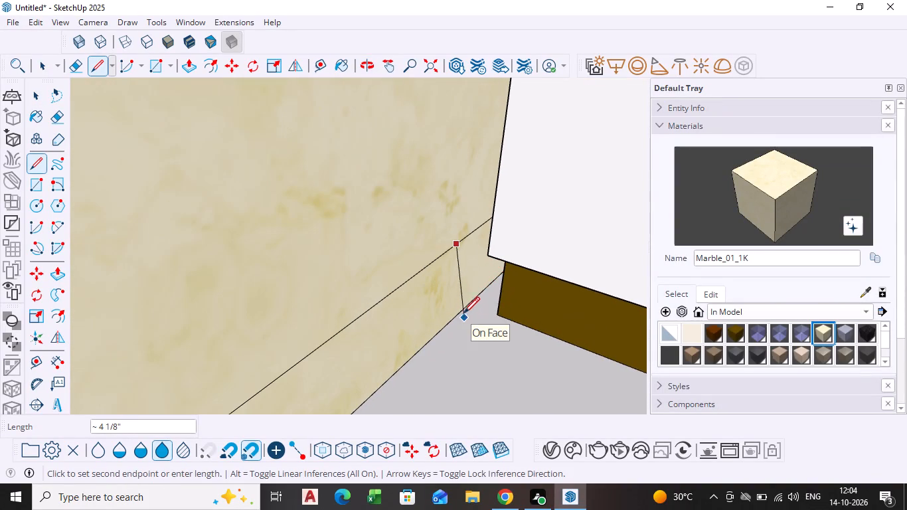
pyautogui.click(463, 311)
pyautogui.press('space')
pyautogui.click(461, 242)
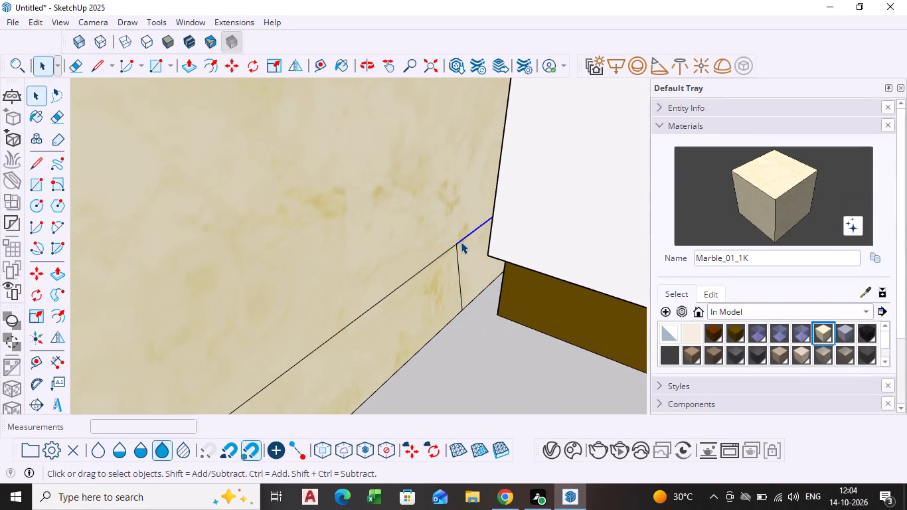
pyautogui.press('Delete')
# Draw a new end line across the skirting strip further from the base counter, and delete the old end line and leftover upper edge segment.
pyautogui.scroll(-2, 461, 260)
pyautogui.moveTo(459, 262); pyautogui.dragTo(442, 265, button='middle')
pyautogui.click(380, 343)
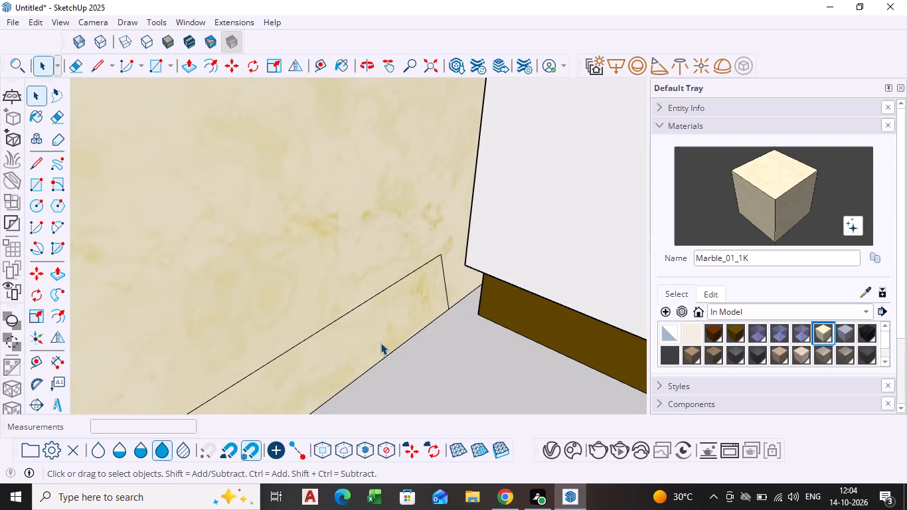
pyautogui.scroll(-20, 380, 343)
pyautogui.scroll(-9, 380, 343)
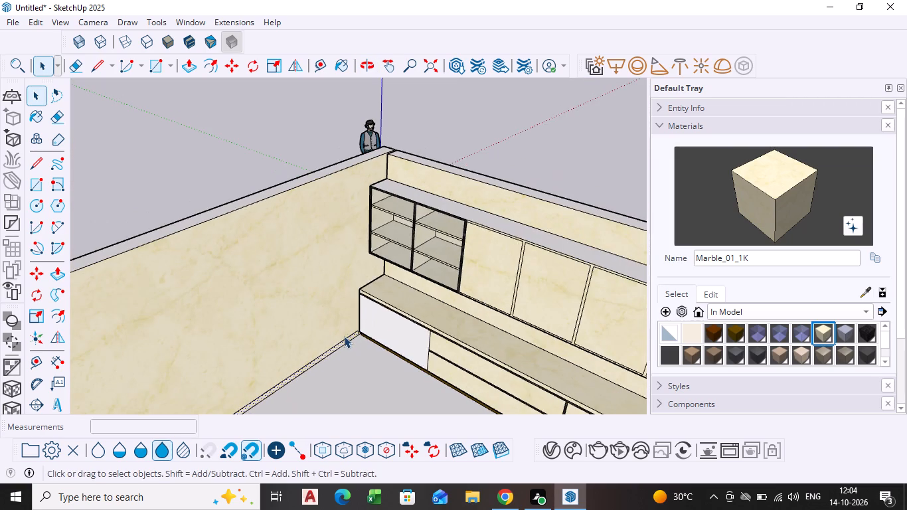
pyautogui.scroll(-2, 325, 345)
pyautogui.moveTo(325, 345); pyautogui.dragTo(473, 152, button='middle')
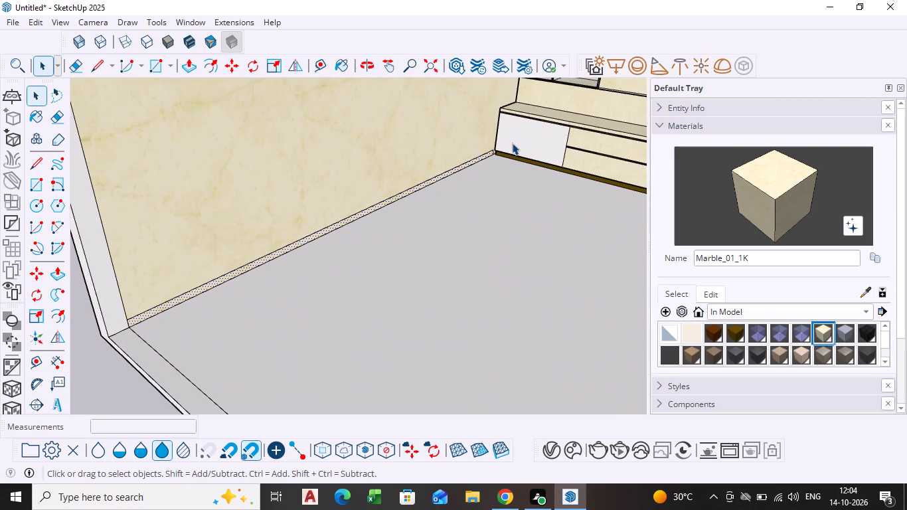
pyautogui.scroll(20, 512, 143)
pyautogui.scroll(3, 512, 143)
pyautogui.scroll(5, 459, 149)
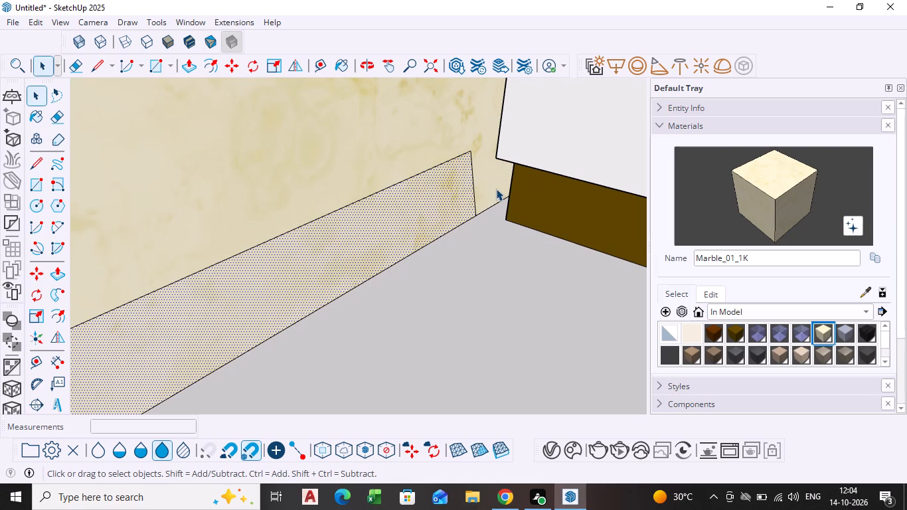
pyautogui.press('l')
pyautogui.click(376, 196)
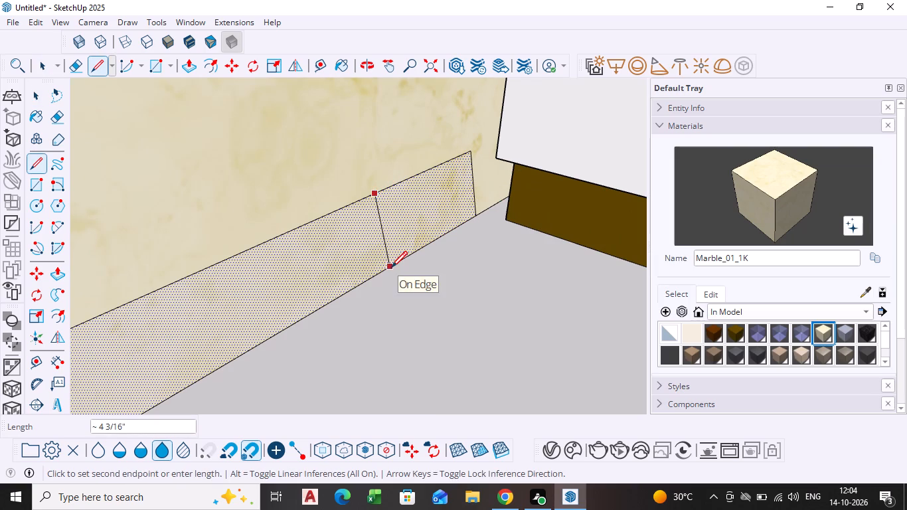
pyautogui.click(389, 270)
pyautogui.press('space')
pyautogui.click(471, 189)
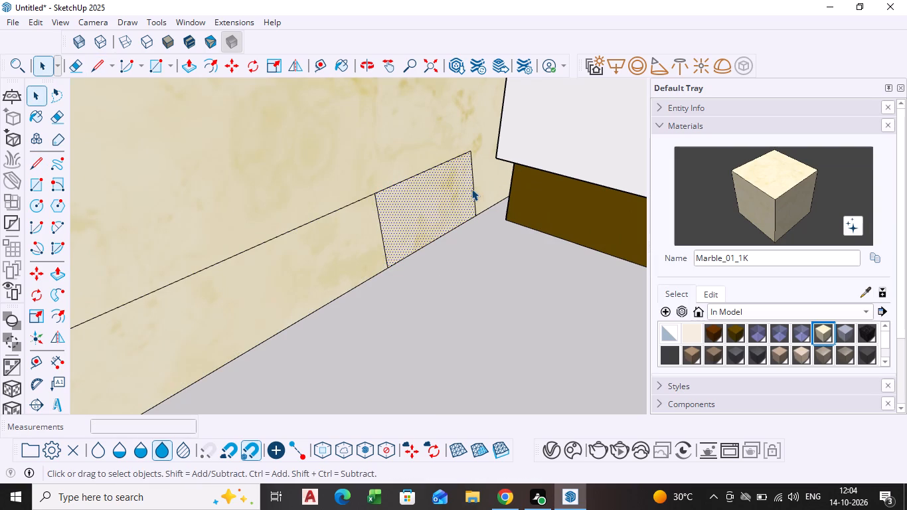
pyautogui.click(473, 189)
pyautogui.press('Insert')
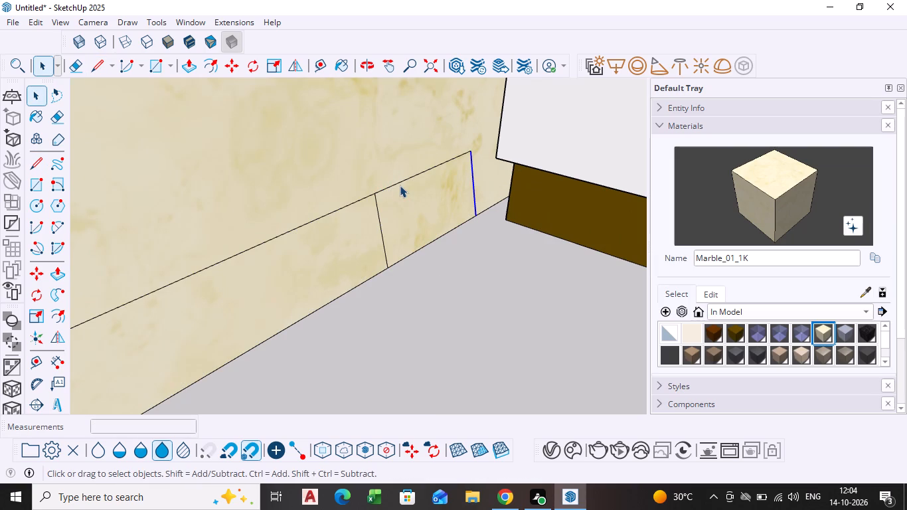
pyautogui.press('Insert')
pyautogui.press('Delete')
pyautogui.click(398, 185)
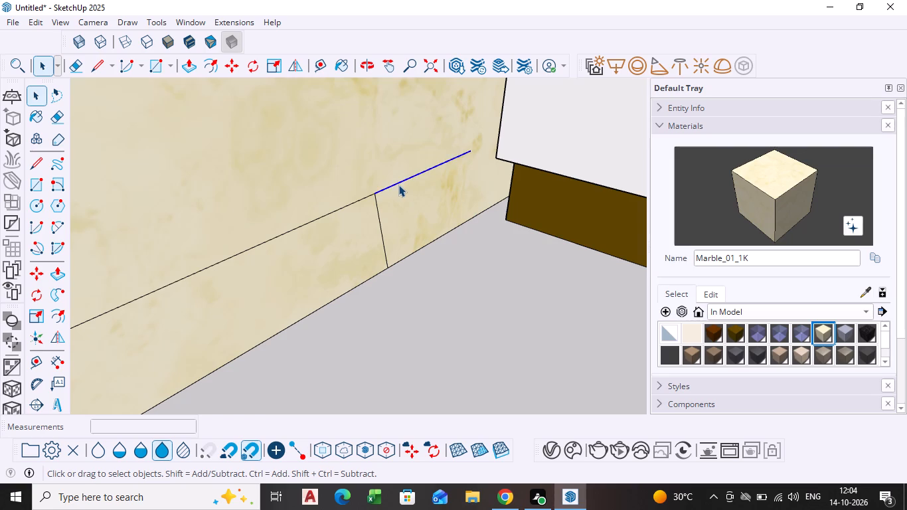
pyautogui.press('Delete')
pyautogui.scroll(-20, 389, 205)
pyautogui.scroll(-11, 389, 205)
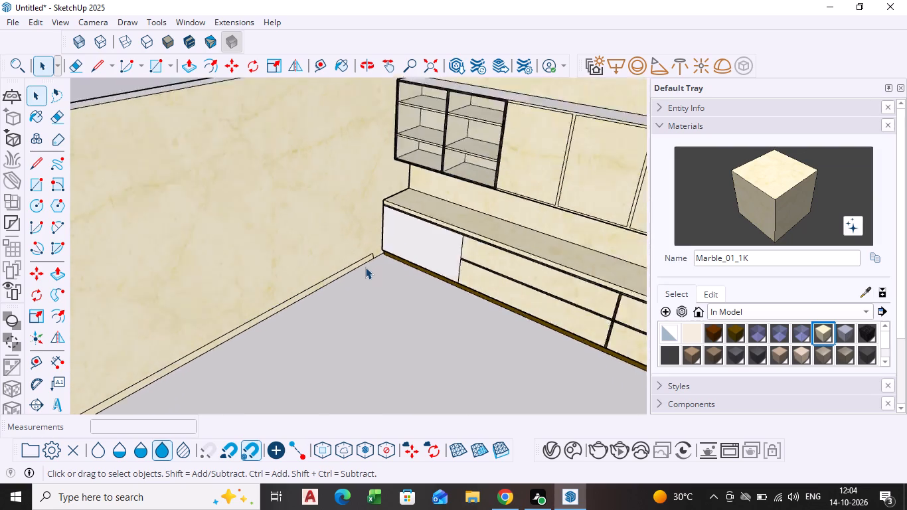
# Draw a short line across the skirting strip near the side wall's open end and delete the upper edge segment beyond it.
pyautogui.scroll(-2, 365, 267)
pyautogui.moveTo(348, 270); pyautogui.dragTo(424, 161, button='middle')
pyautogui.scroll(3, 351, 190)
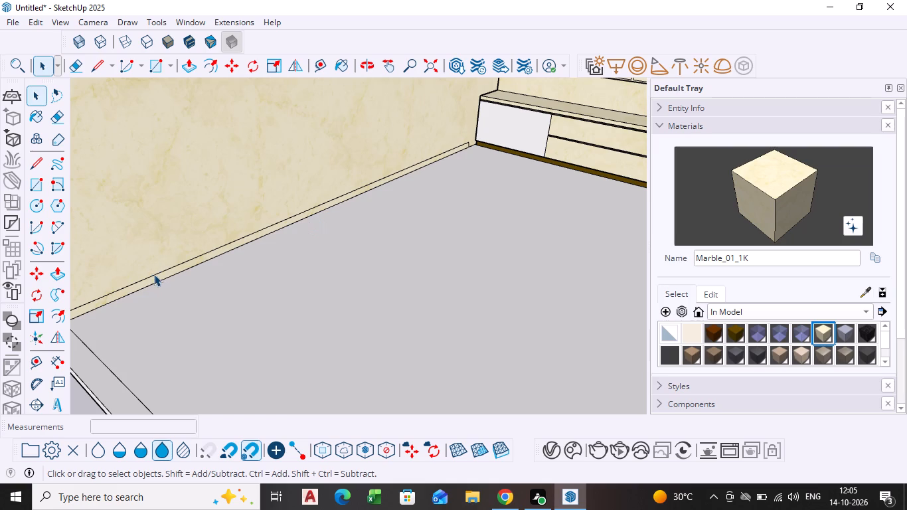
pyautogui.press('l')
pyautogui.scroll(5, 156, 277)
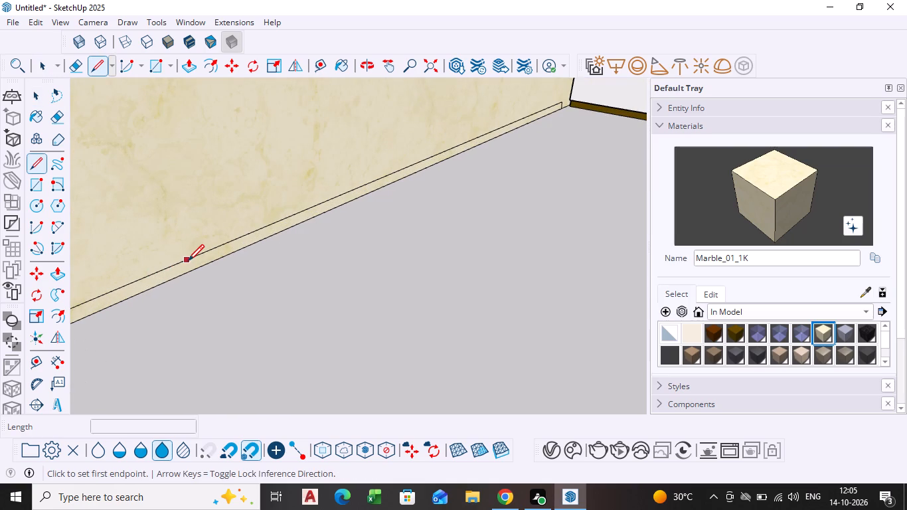
pyautogui.click(188, 262)
pyautogui.click(189, 271)
pyautogui.press('l')
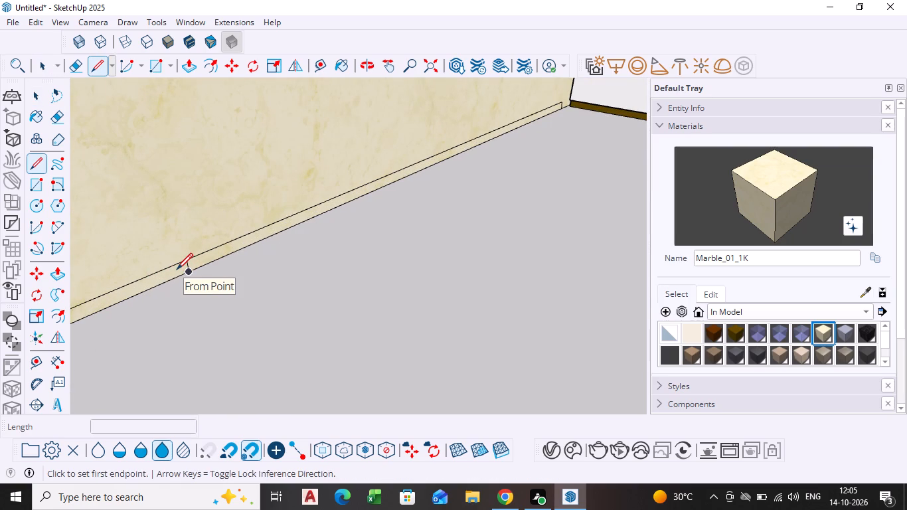
pyautogui.press('space')
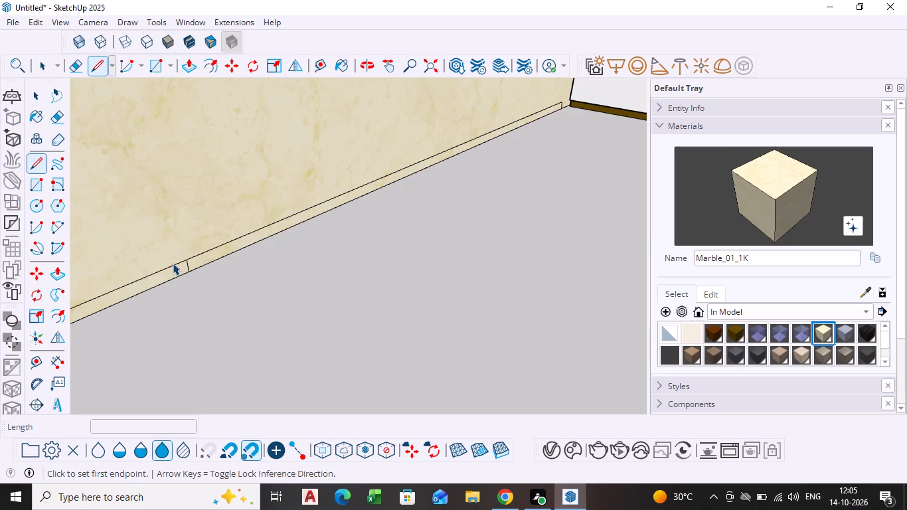
pyautogui.click(167, 266)
pyautogui.press('Delete')
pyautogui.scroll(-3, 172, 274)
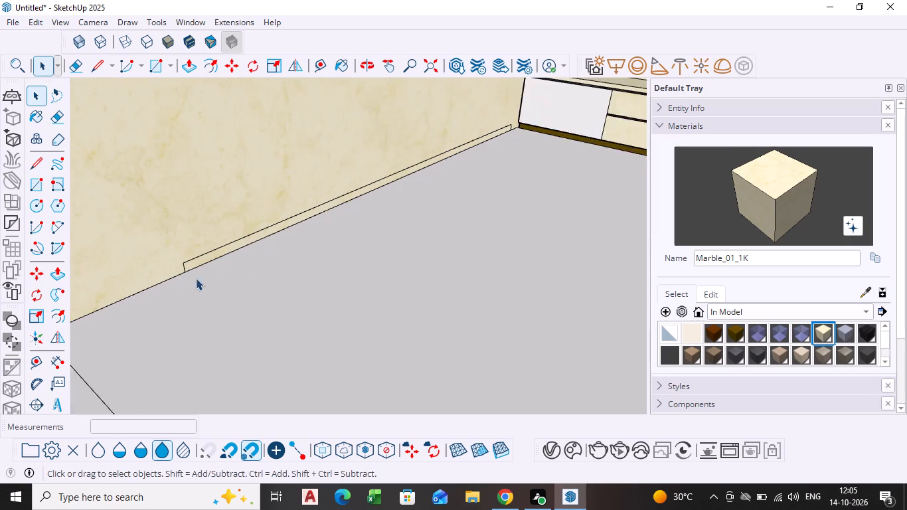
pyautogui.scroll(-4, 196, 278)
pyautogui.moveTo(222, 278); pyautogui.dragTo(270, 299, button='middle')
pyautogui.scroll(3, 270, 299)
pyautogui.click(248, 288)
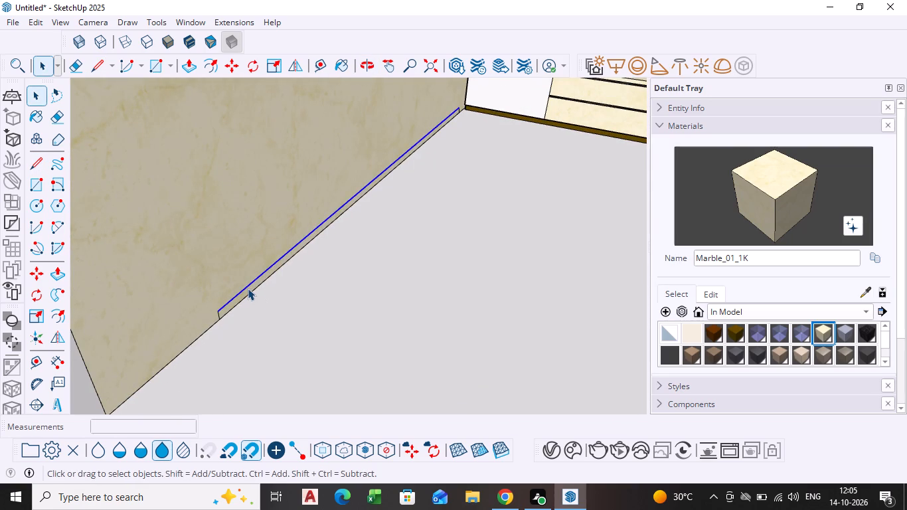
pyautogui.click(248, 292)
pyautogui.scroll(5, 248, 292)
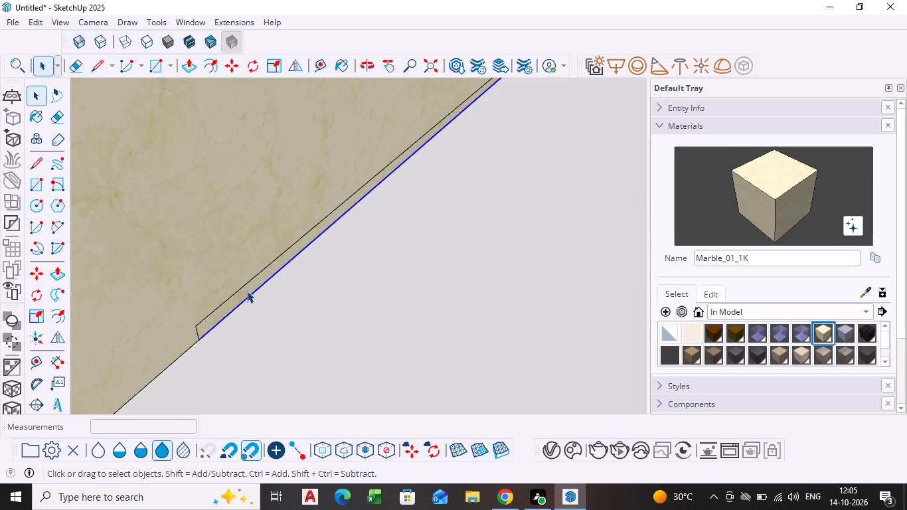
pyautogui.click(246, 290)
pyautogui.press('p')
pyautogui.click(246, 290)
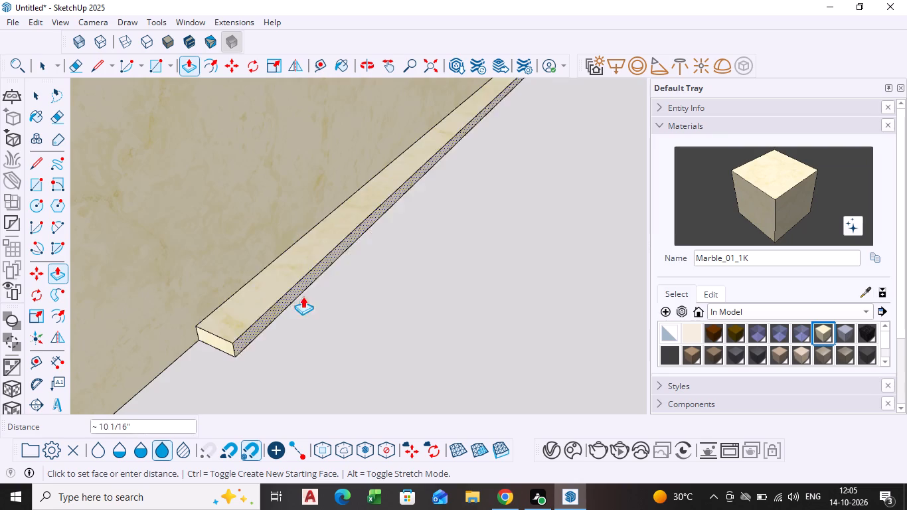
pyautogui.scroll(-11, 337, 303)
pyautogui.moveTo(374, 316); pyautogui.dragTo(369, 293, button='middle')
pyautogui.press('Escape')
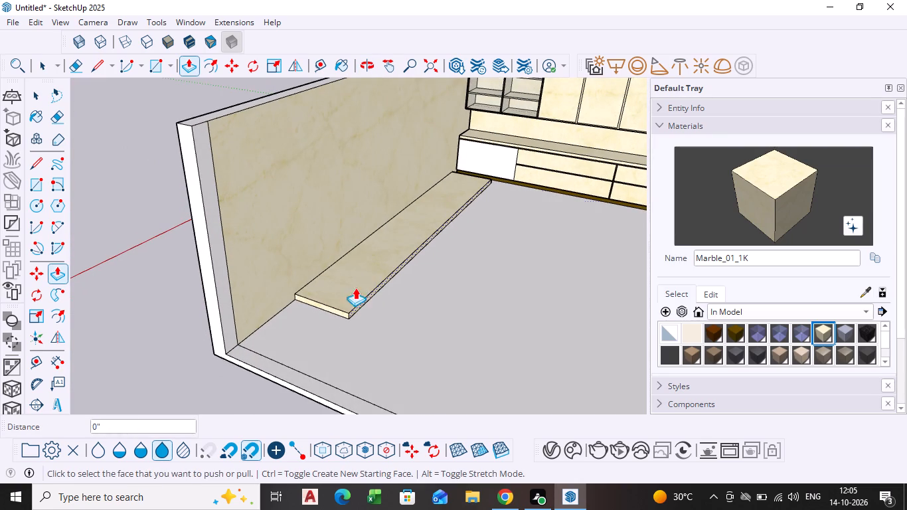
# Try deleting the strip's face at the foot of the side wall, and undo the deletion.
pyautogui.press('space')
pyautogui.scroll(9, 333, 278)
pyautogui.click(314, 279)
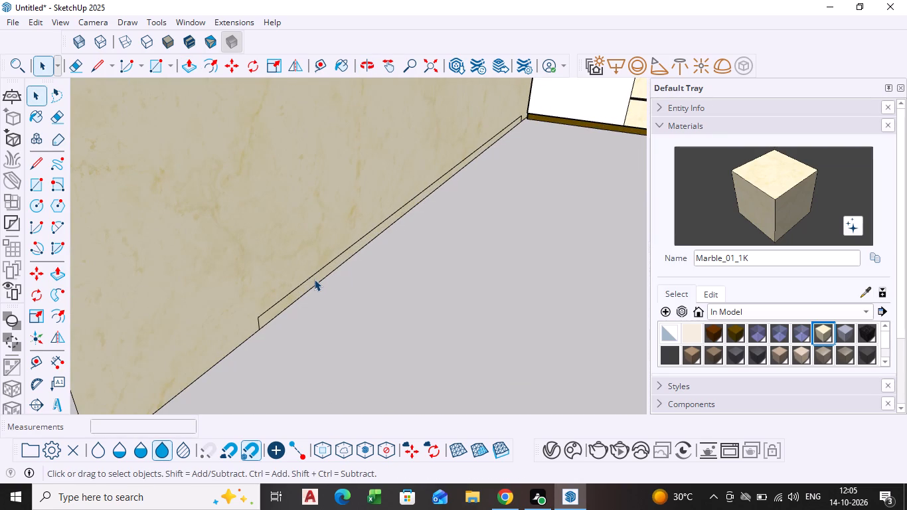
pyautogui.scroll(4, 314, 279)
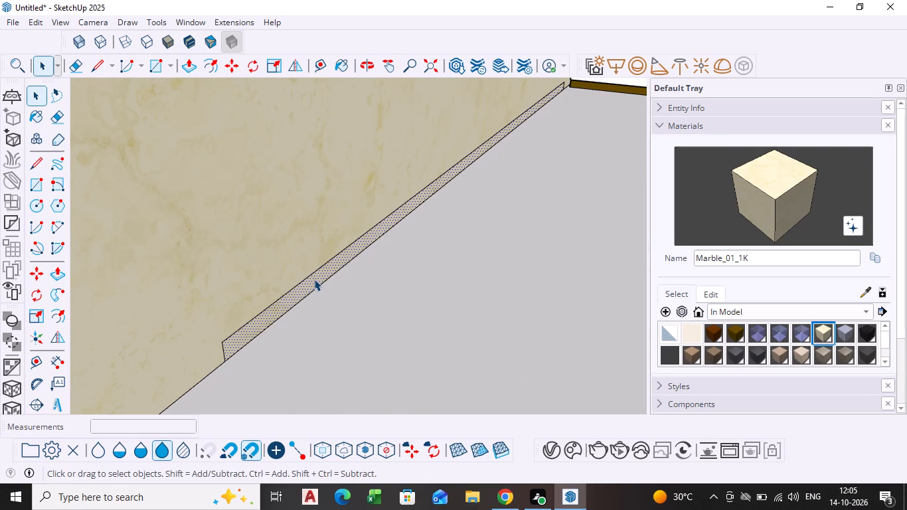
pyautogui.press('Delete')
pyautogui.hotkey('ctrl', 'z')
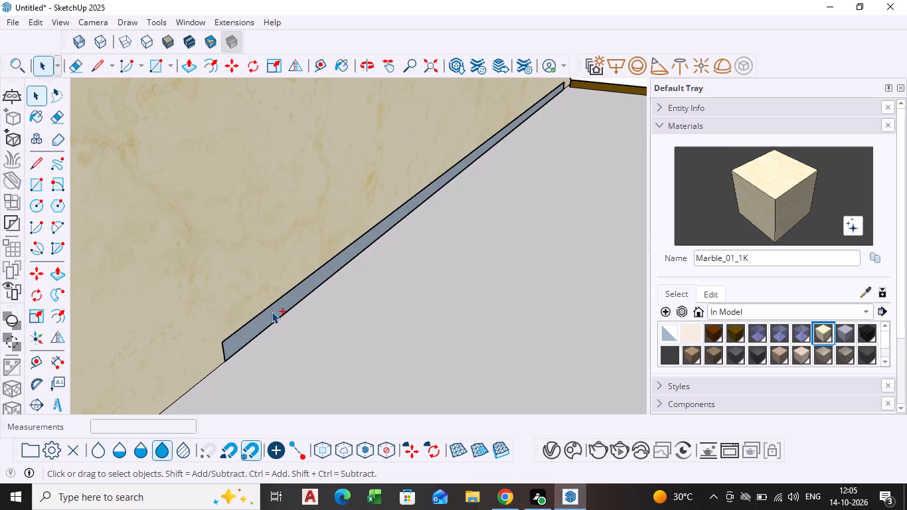
# Paint the strip's face at the foot of the marble side wall with the Default material.
pyautogui.scroll(-8, 273, 308)
pyautogui.scroll(-8, 329, 303)
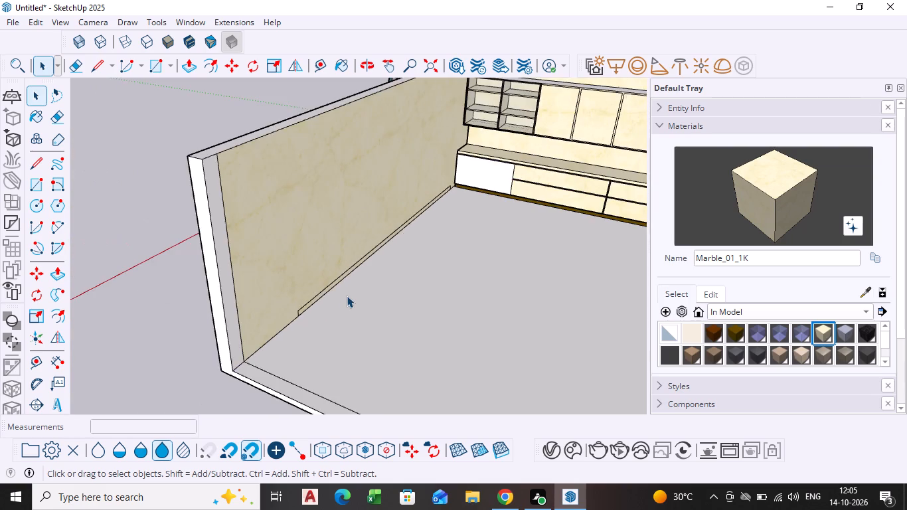
pyautogui.scroll(-4, 347, 294)
pyautogui.keyDown('shift'); pyautogui.moveTo(347, 294); pyautogui.dragTo(248, 276, button='middle'); pyautogui.keyUp('shift')
pyautogui.keyDown('shift'); pyautogui.scroll(1, 345, 294); pyautogui.keyUp('shift')
pyautogui.scroll(4, 247, 276)
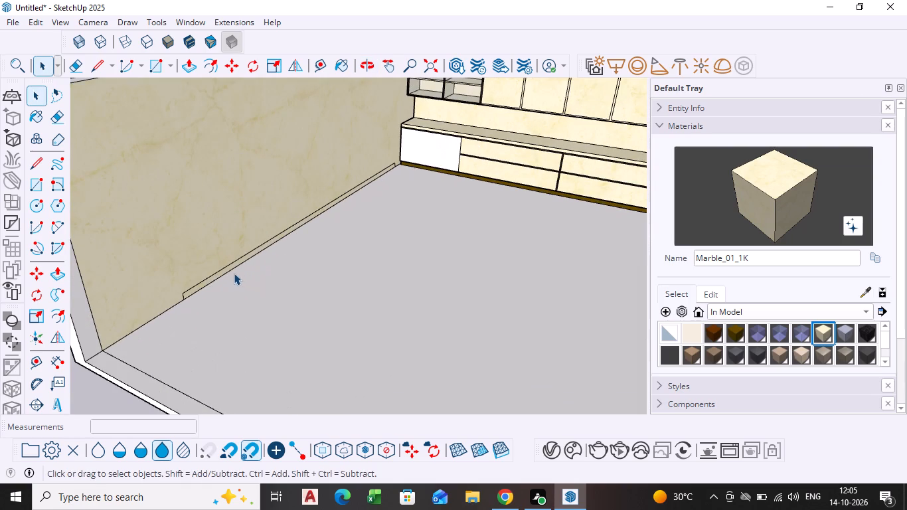
pyautogui.click(667, 329)
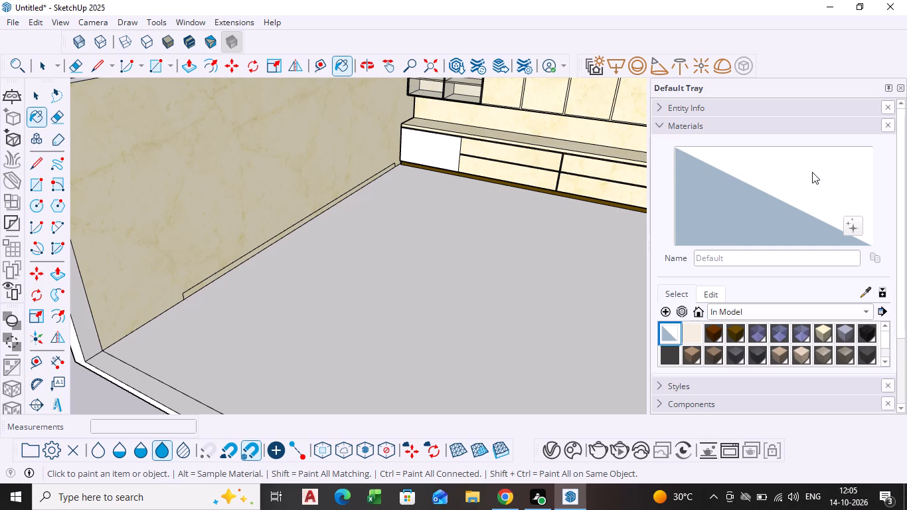
pyautogui.click(818, 169)
pyautogui.scroll(6, 211, 296)
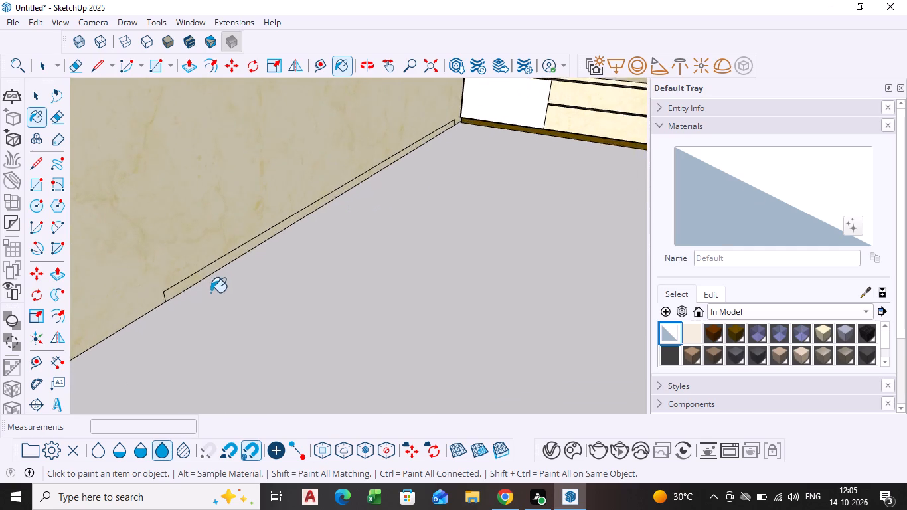
pyautogui.scroll(2, 210, 292)
pyautogui.click(210, 266)
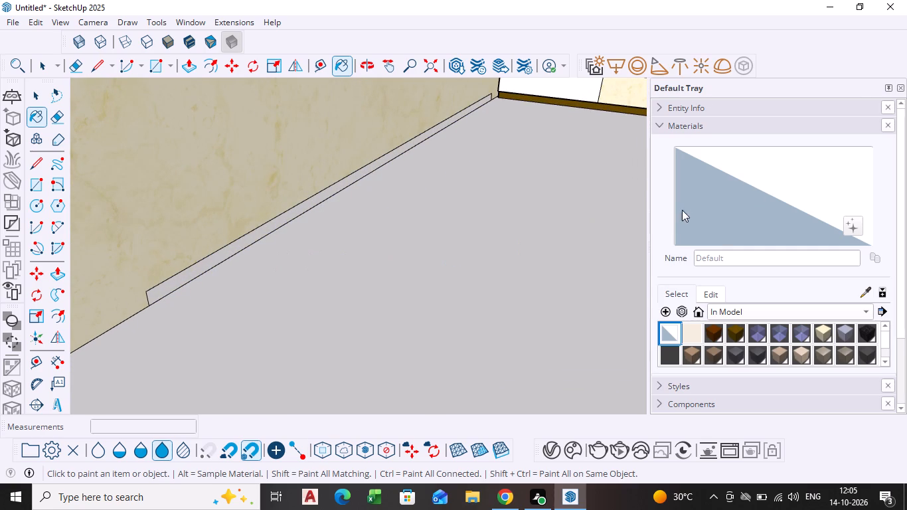
pyautogui.click(734, 216)
pyautogui.scroll(4, 824, 167)
pyautogui.scroll(7, 266, 230)
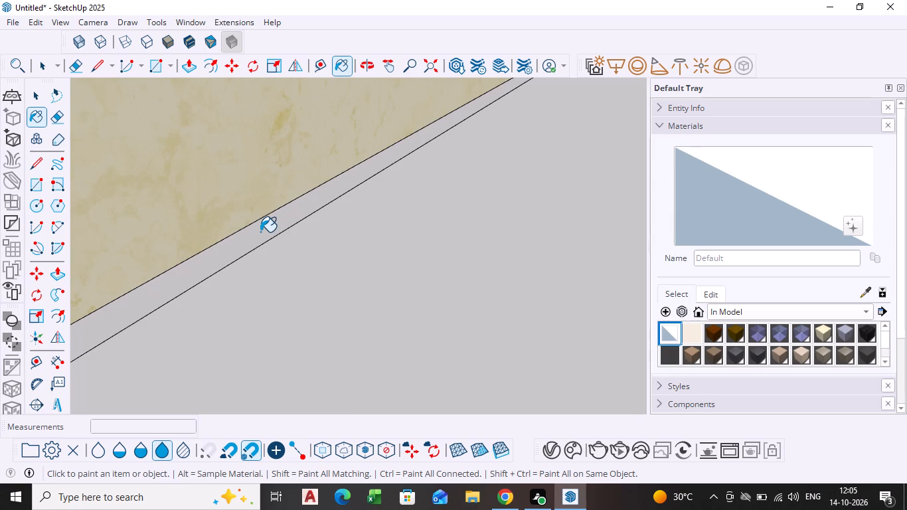
pyautogui.click(260, 232)
pyautogui.click(811, 190)
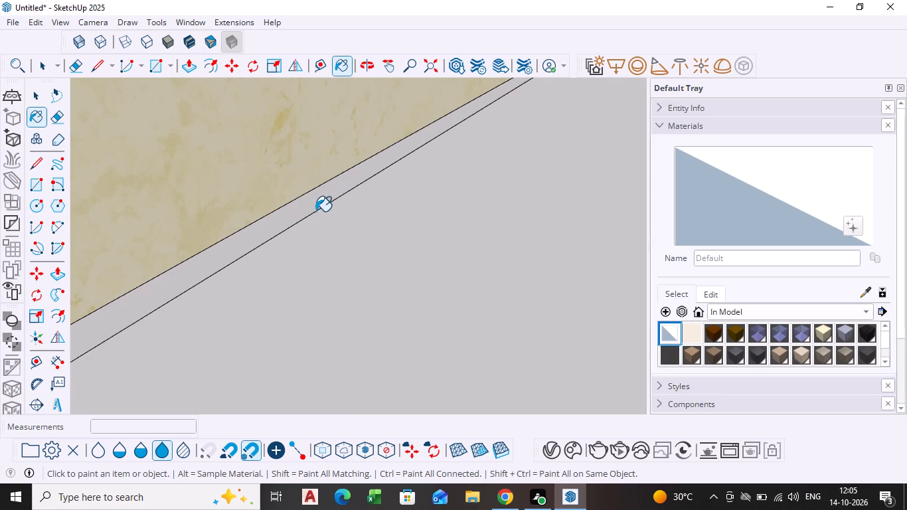
pyautogui.click(314, 211)
# Extrude the strip's face 22 inches out from the side wall into the room as a low base.
pyautogui.scroll(-15, 314, 211)
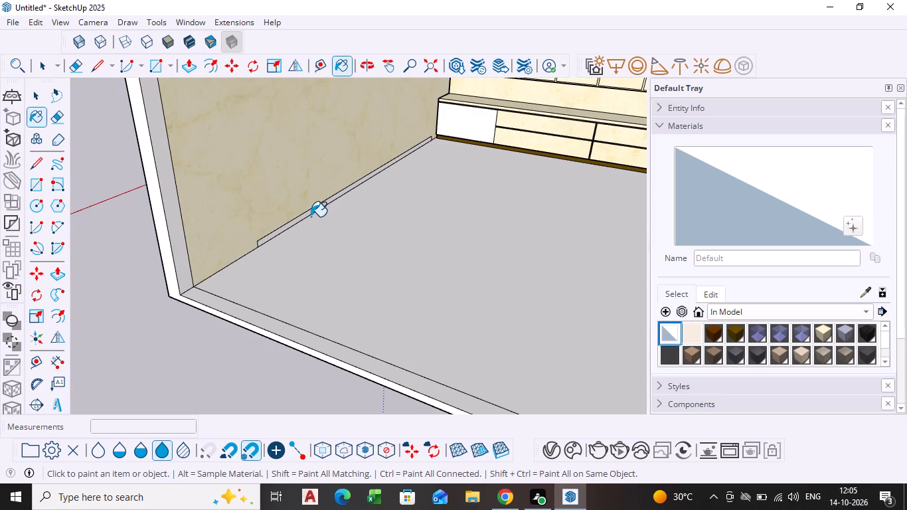
pyautogui.press('space')
pyautogui.scroll(4, 290, 234)
pyautogui.click(279, 226)
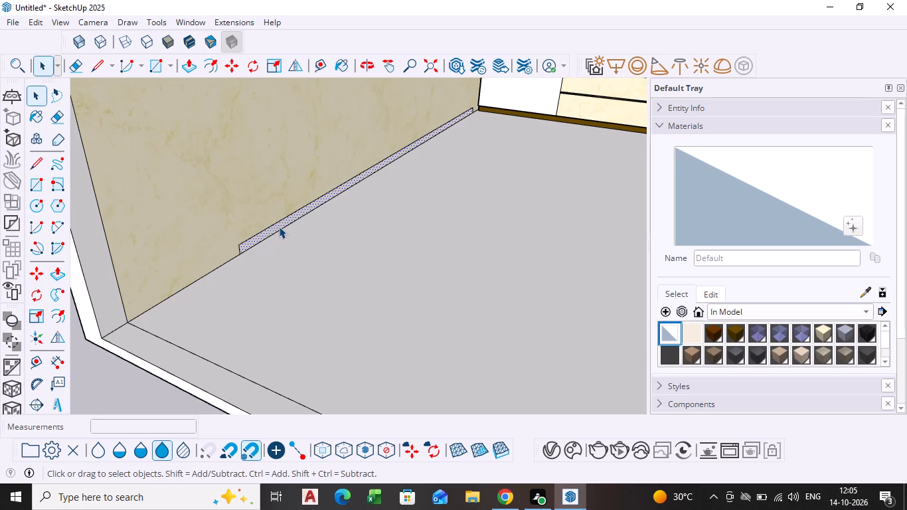
pyautogui.press('p')
pyautogui.click(279, 226)
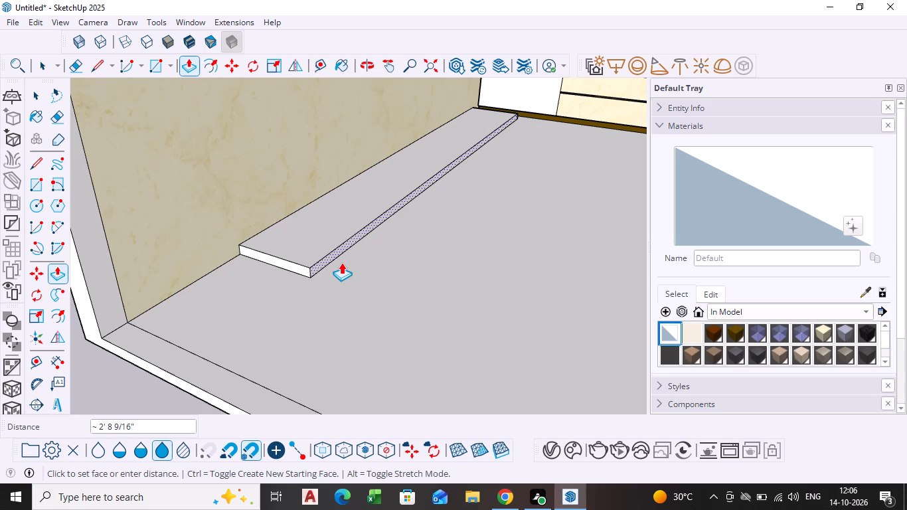
pyautogui.write('22')
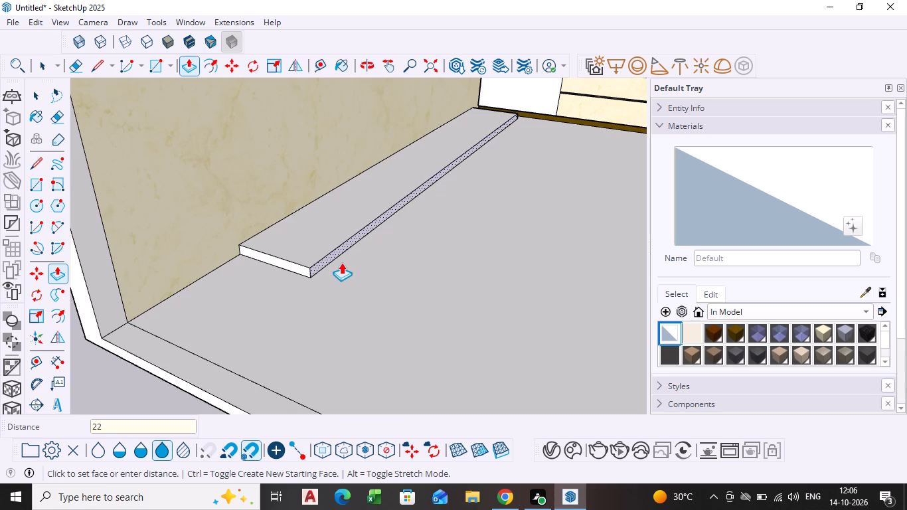
pyautogui.press('Return')
pyautogui.scroll(-3, 329, 256)
pyautogui.middleClick(329, 256)
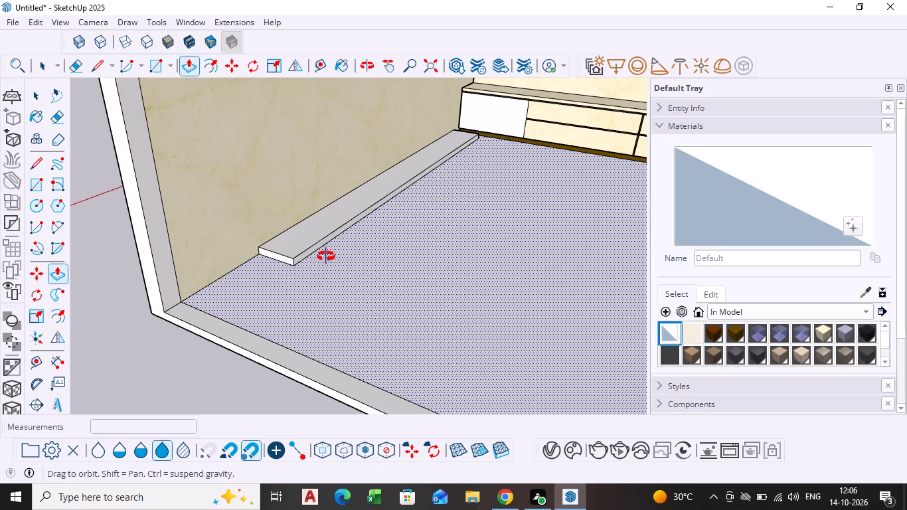
pyautogui.scroll(3, 324, 205)
pyautogui.press('space')
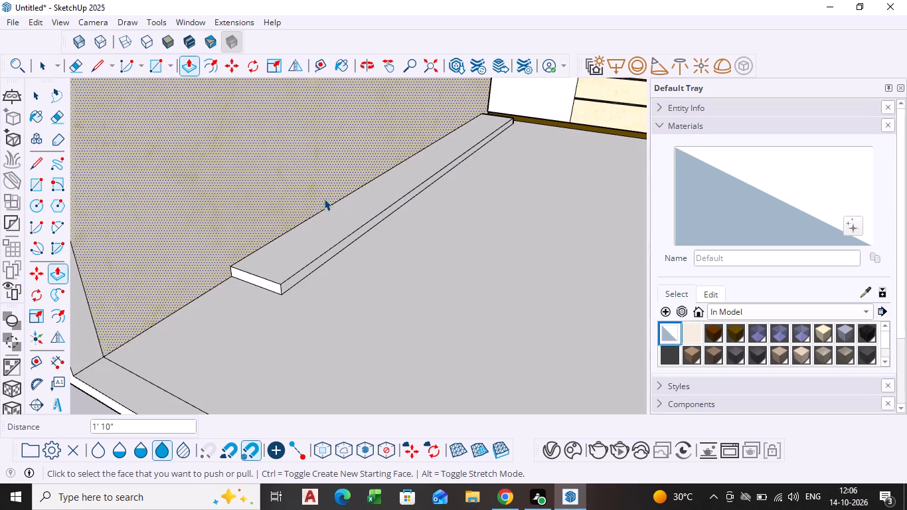
# Copy the low base's top edge along the side wall 30 inches straight up the wall.
pyautogui.click(307, 221)
pyautogui.scroll(-3, 307, 221)
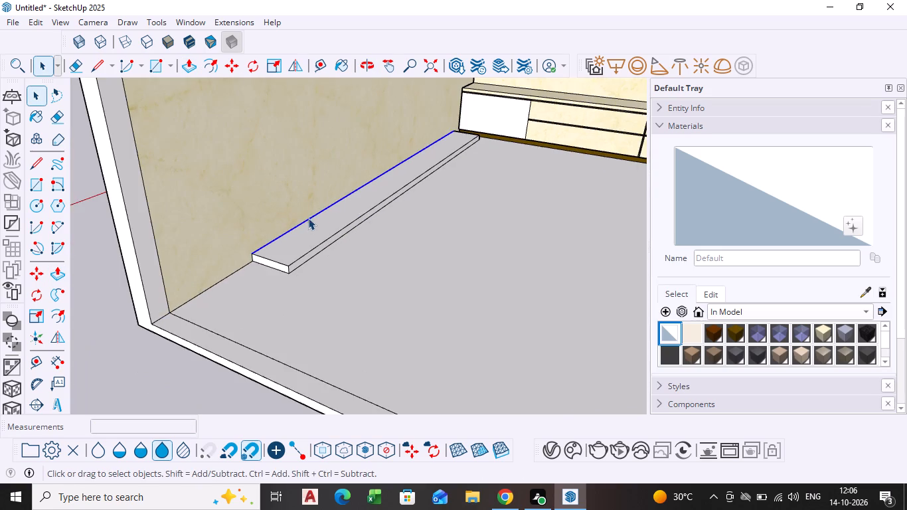
pyautogui.keyDown('shift'); pyautogui.moveTo(308, 218); pyautogui.dragTo(297, 252, button='middle'); pyautogui.keyUp('shift')
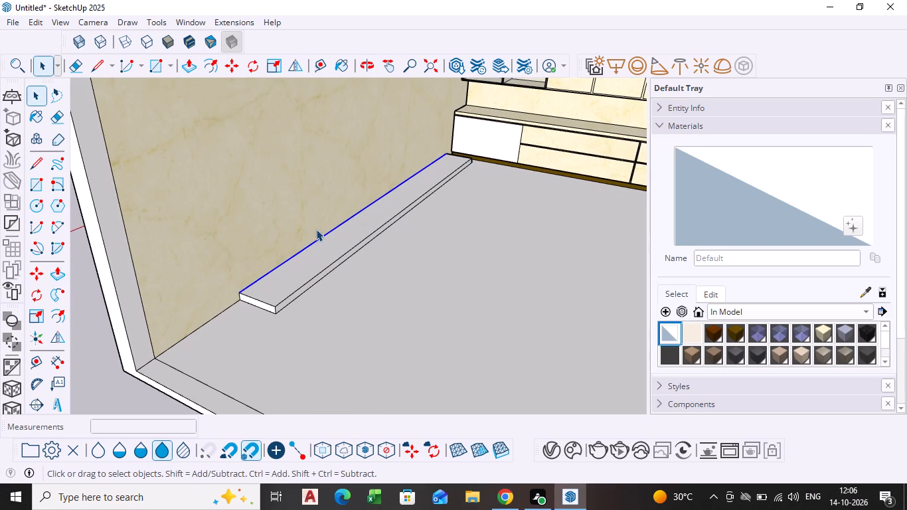
pyautogui.press('m')
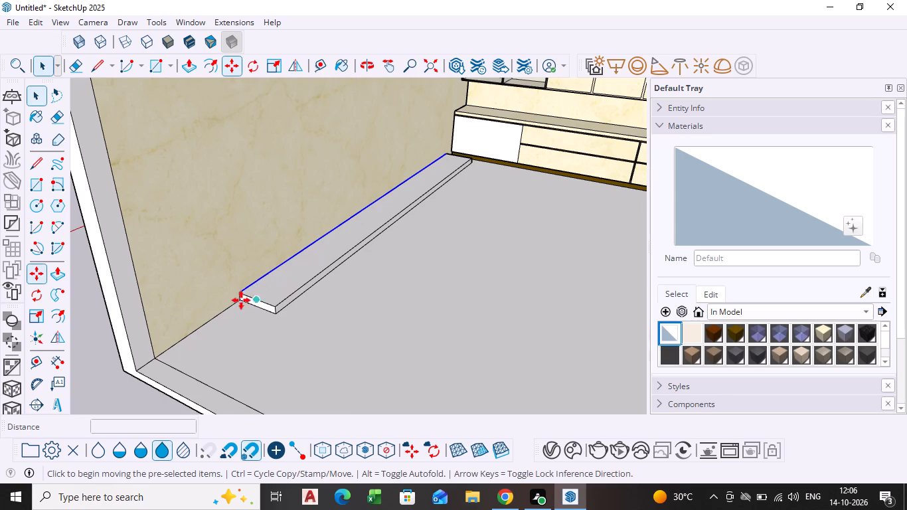
pyautogui.click(242, 296)
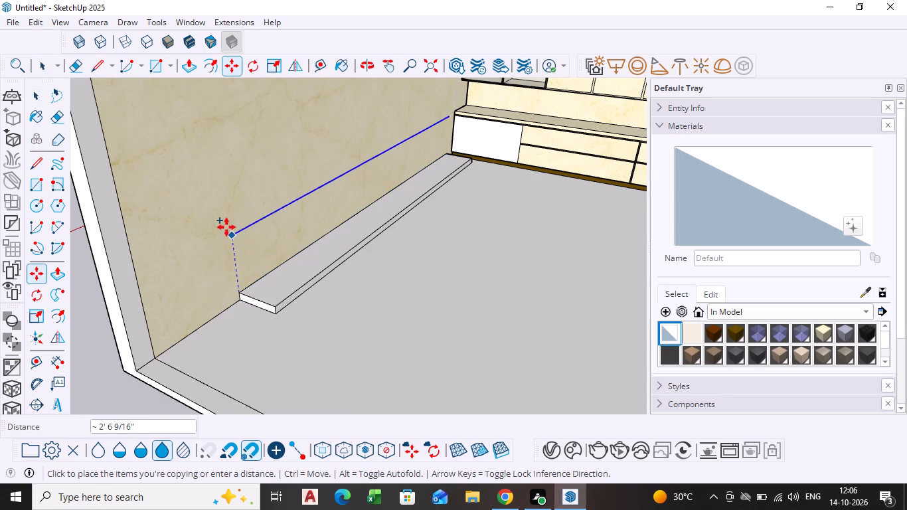
pyautogui.write('30')
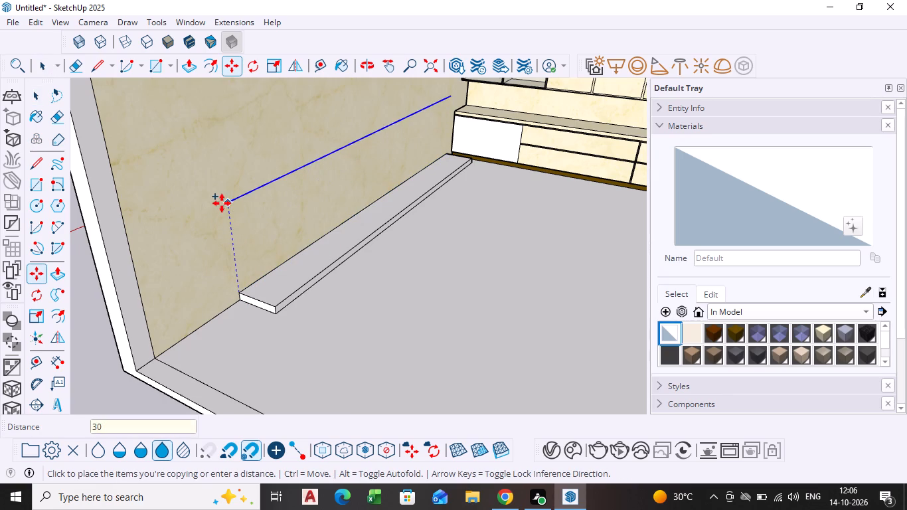
pyautogui.press('Return')
pyautogui.scroll(-4, 279, 232)
pyautogui.keyDown('shift'); pyautogui.moveTo(286, 238); pyautogui.dragTo(251, 249, button='middle'); pyautogui.keyUp('shift')
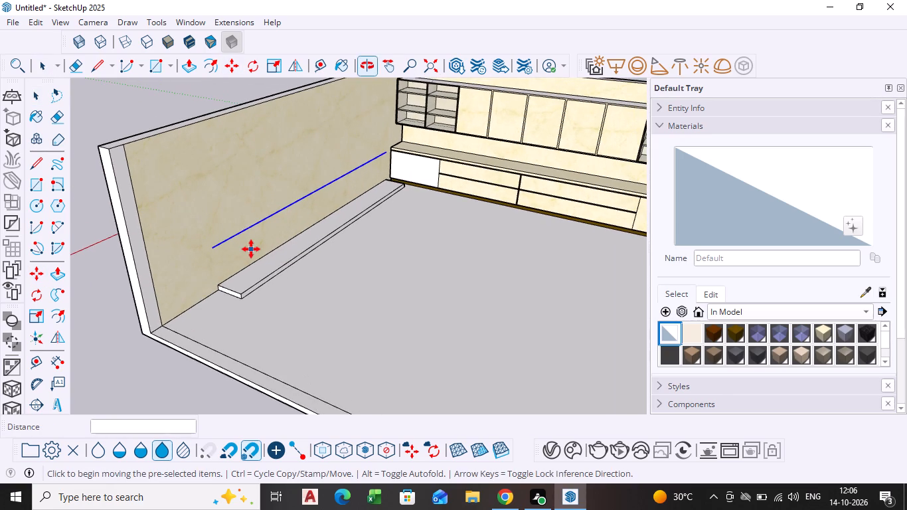
pyautogui.scroll(3, 251, 260)
pyautogui.press('space')
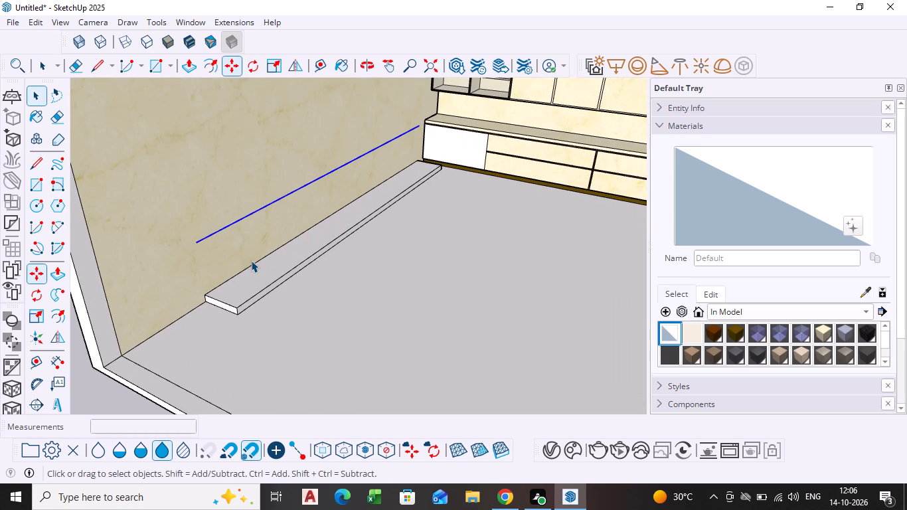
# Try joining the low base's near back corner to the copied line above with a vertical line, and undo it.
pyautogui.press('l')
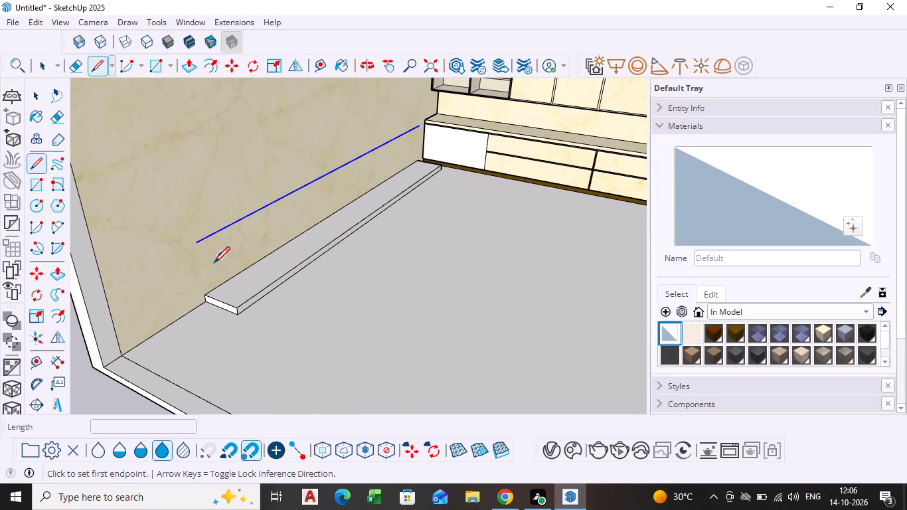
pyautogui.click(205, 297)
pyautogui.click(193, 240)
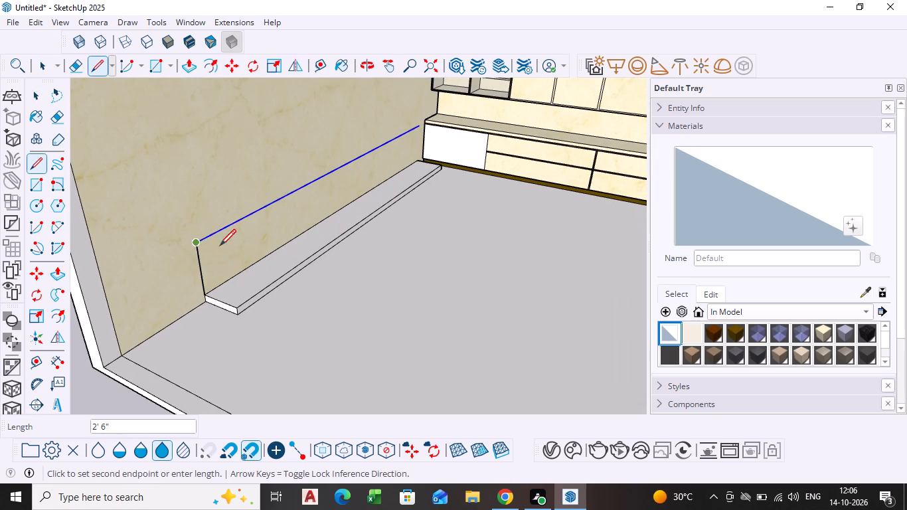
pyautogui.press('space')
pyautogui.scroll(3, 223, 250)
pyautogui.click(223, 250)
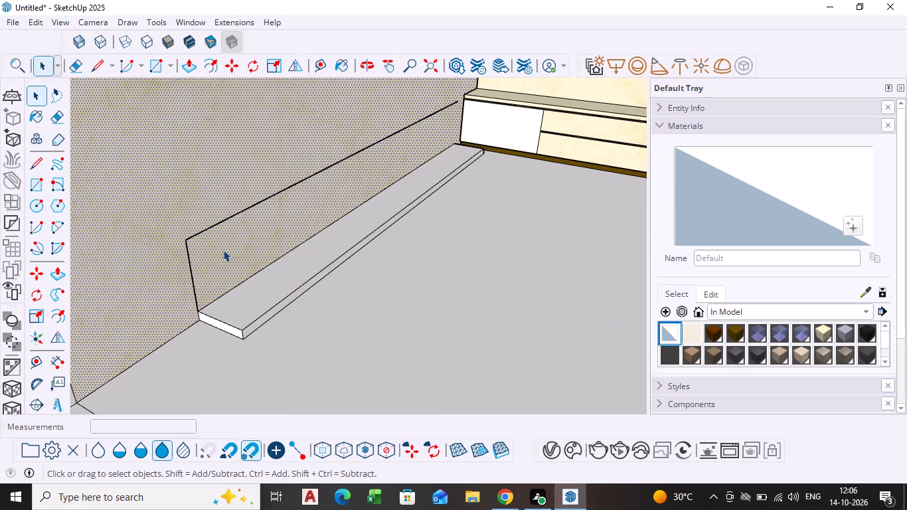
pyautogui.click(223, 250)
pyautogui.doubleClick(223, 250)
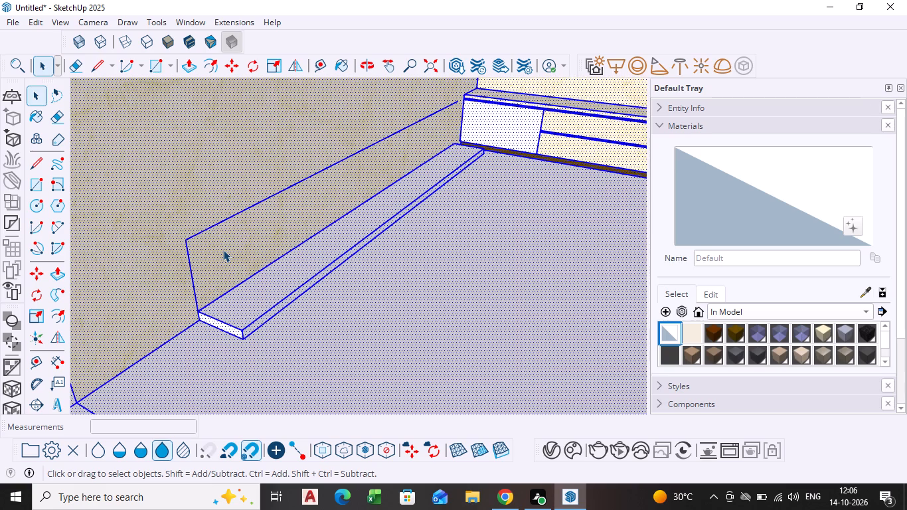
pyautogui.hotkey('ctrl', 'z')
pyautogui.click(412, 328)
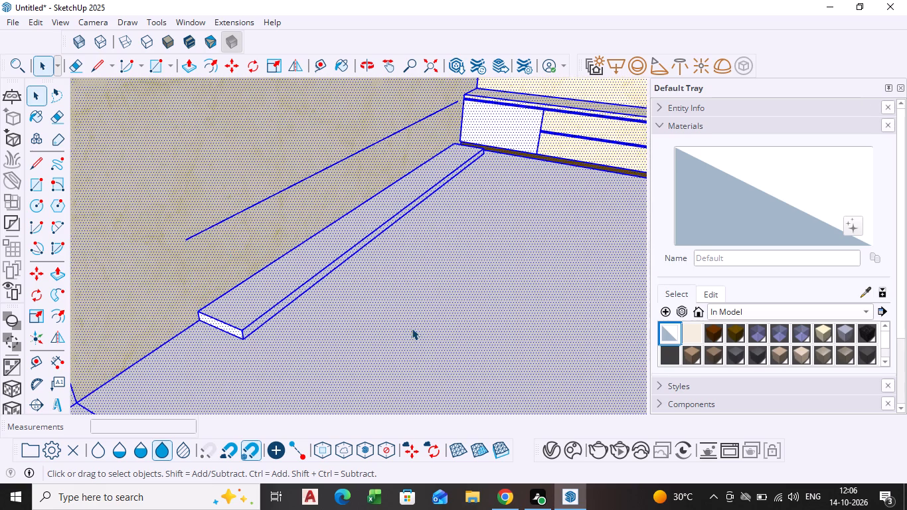
# Draw a line from the copied line's end beside the counter down to the low base's back corner.
pyautogui.press('l')
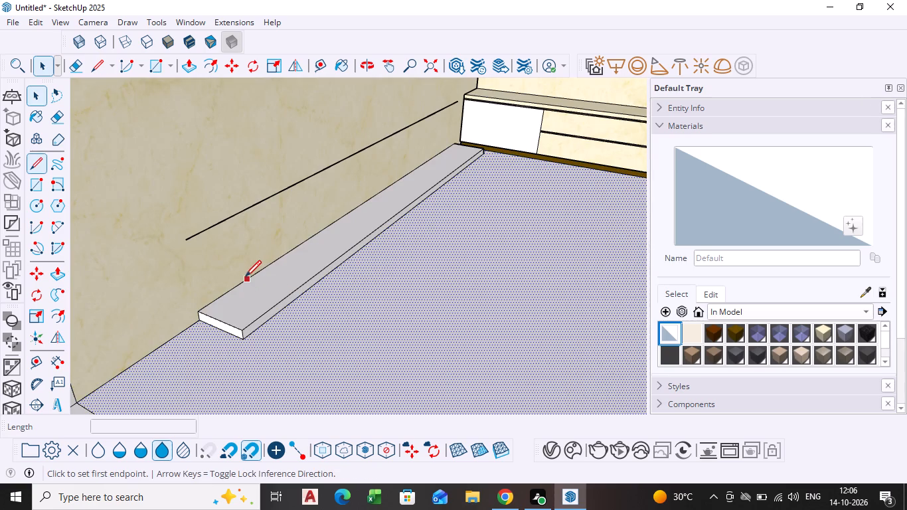
pyautogui.moveTo(420, 136); pyautogui.dragTo(339, 161, button='middle')
pyautogui.scroll(3, 479, 133)
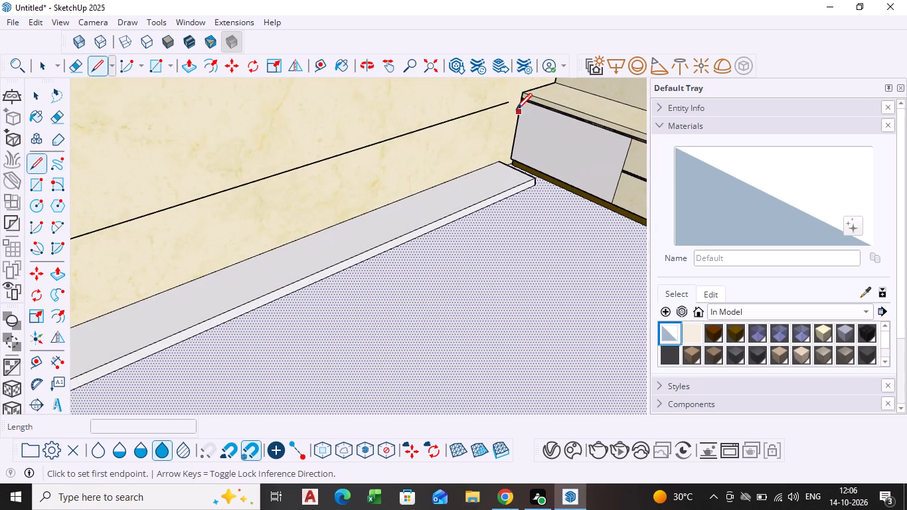
pyautogui.click(511, 101)
pyautogui.click(502, 162)
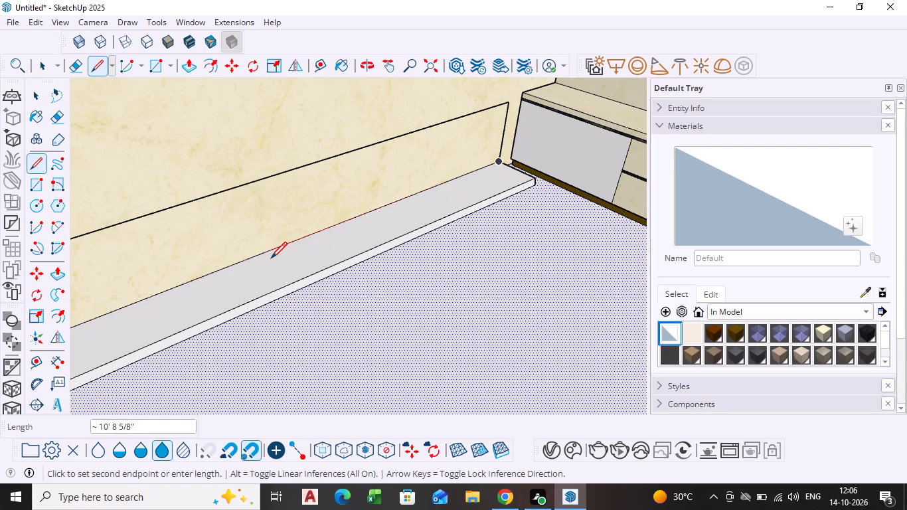
pyautogui.scroll(-3, 271, 260)
pyautogui.moveTo(271, 260); pyautogui.dragTo(500, 209, button='middle')
pyautogui.press('Escape')
pyautogui.press('Escape')
pyautogui.press('Escape')
pyautogui.press('Escape')
pyautogui.press('Escape')
pyautogui.press('Escape')
pyautogui.press('Escape')
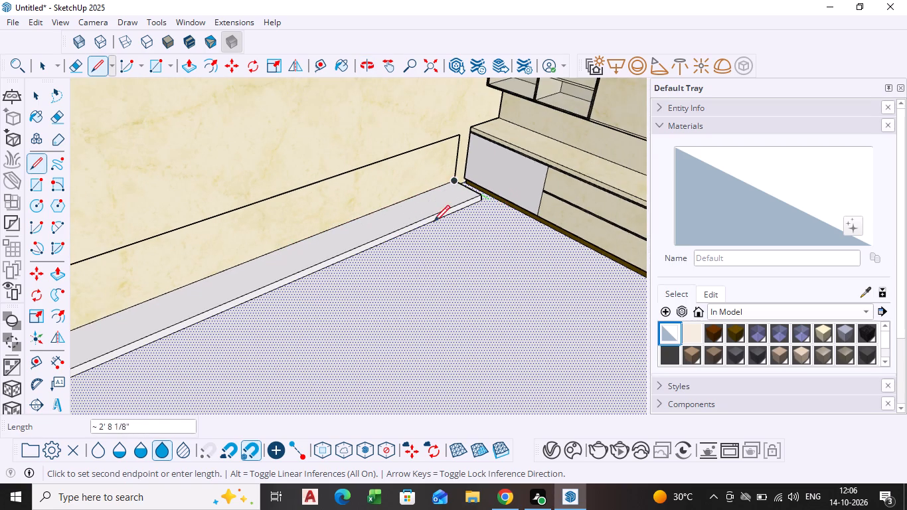
pyautogui.scroll(-3, 367, 273)
pyautogui.moveTo(358, 274); pyautogui.dragTo(527, 258, button='middle')
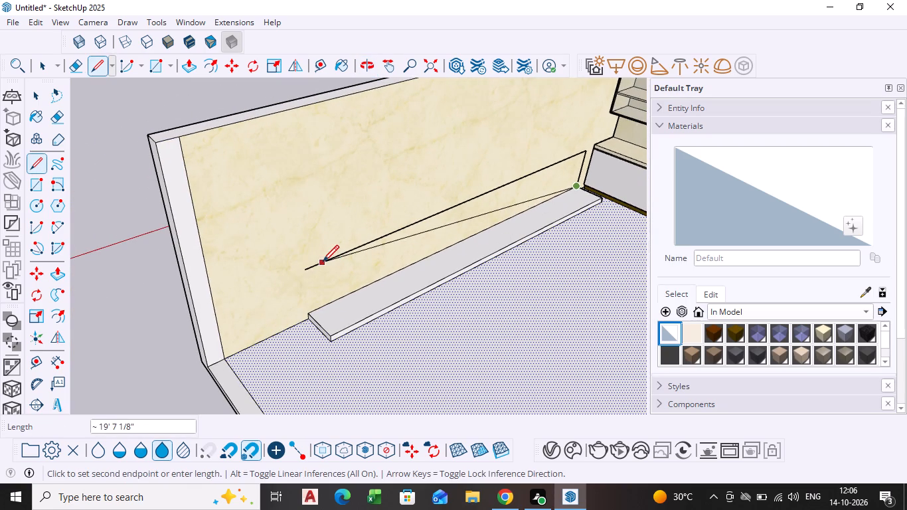
pyautogui.press('space')
# Close the rectangle on the side wall with a vertical line from the copied line's other end down to the low base.
pyautogui.scroll(3, 309, 266)
pyautogui.press('l')
pyautogui.click(307, 266)
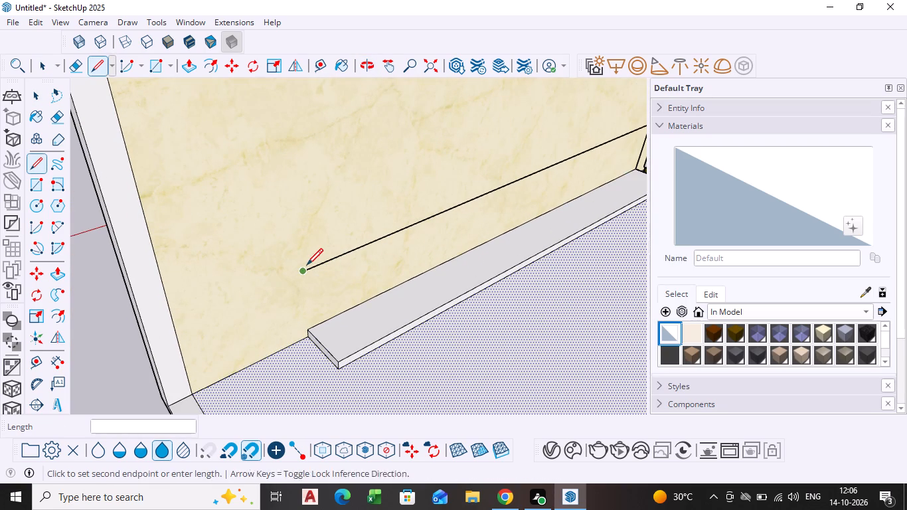
pyautogui.click(307, 328)
pyautogui.press('space')
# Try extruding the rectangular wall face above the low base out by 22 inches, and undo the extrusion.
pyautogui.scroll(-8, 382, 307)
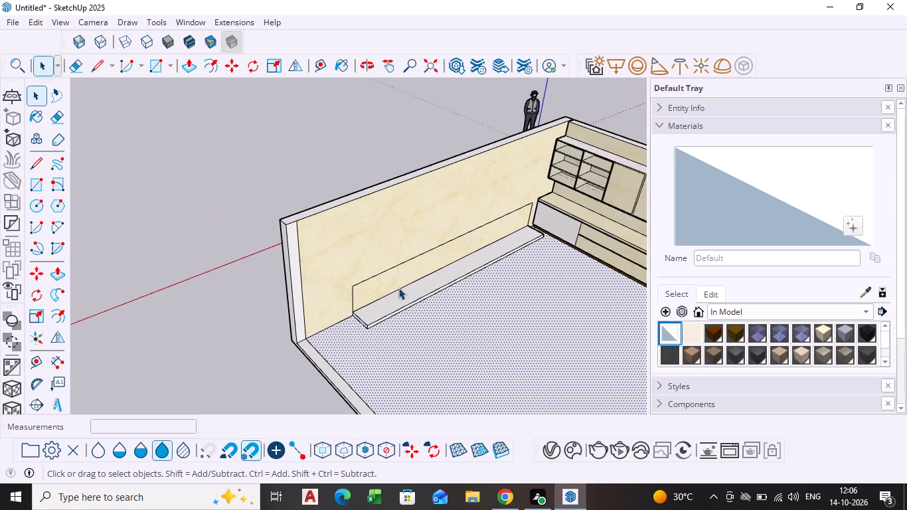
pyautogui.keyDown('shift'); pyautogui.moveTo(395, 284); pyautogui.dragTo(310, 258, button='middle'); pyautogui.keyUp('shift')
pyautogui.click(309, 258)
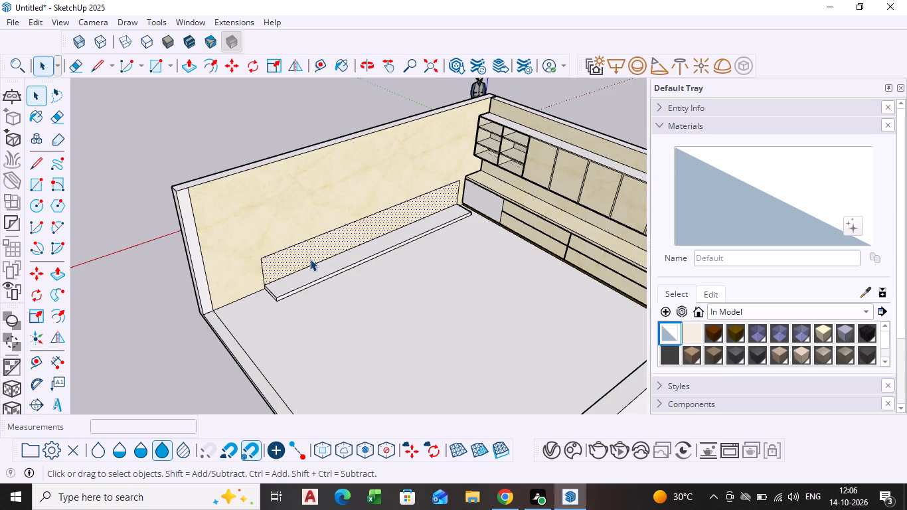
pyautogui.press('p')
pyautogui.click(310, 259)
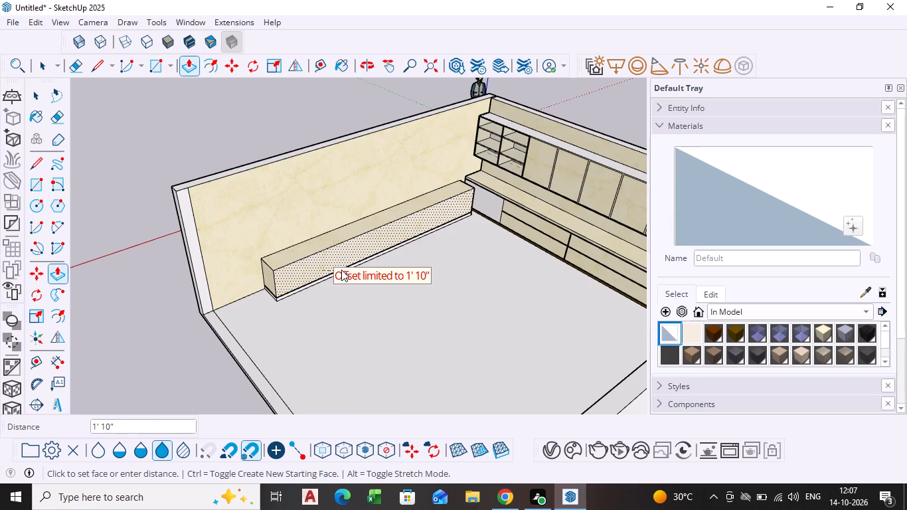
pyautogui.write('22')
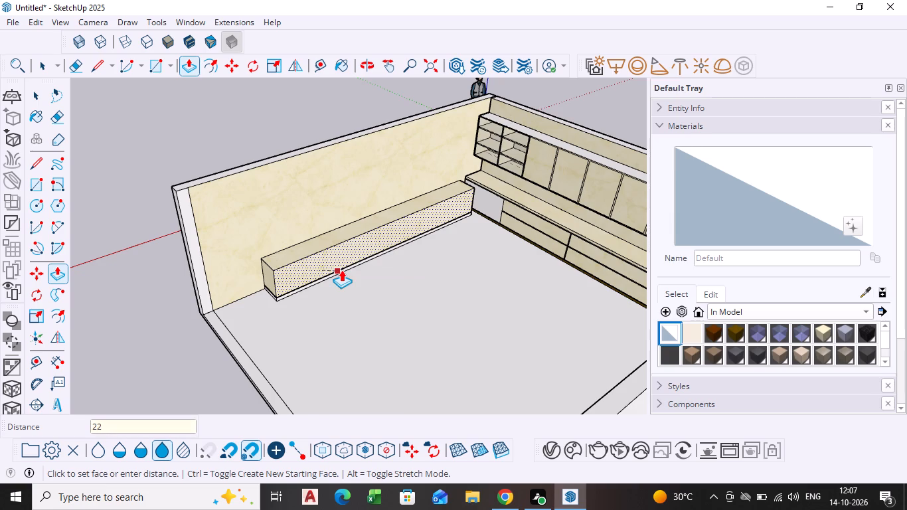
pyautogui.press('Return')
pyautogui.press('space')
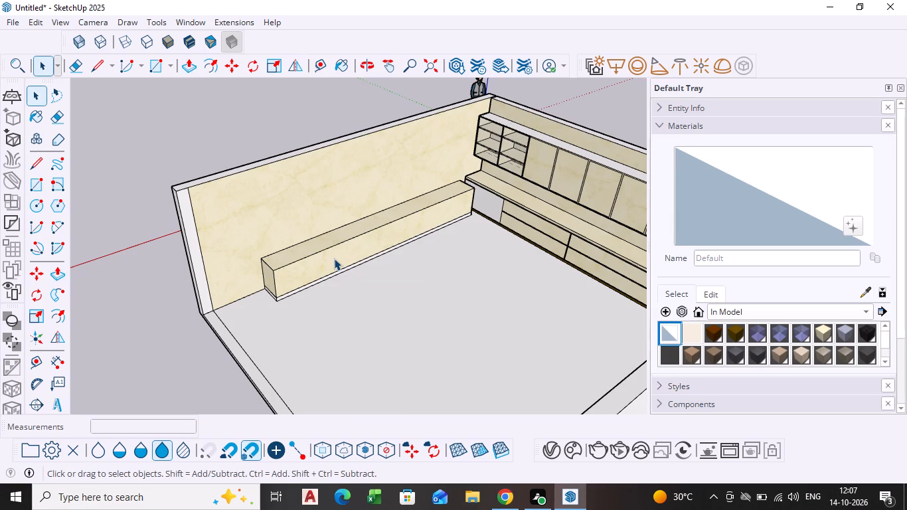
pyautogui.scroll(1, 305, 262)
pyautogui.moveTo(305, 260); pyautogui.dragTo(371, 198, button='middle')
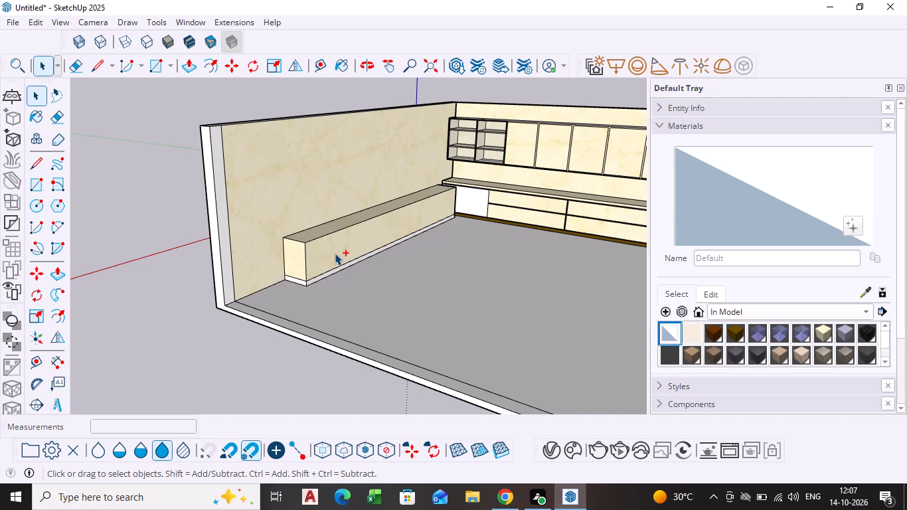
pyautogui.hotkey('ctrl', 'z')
# Extrude the rectangular wall face out over the low base, entering a distance of 24 inches.
pyautogui.click(313, 250)
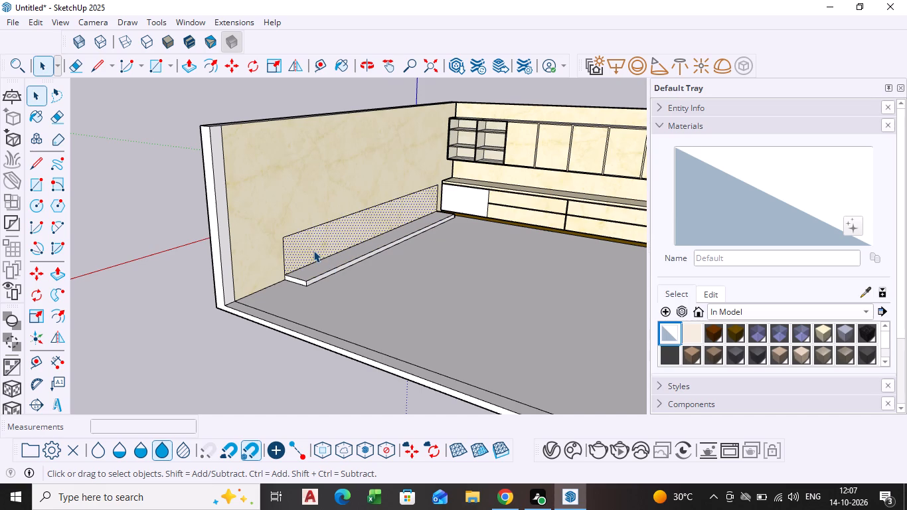
pyautogui.press('p')
pyautogui.click(313, 250)
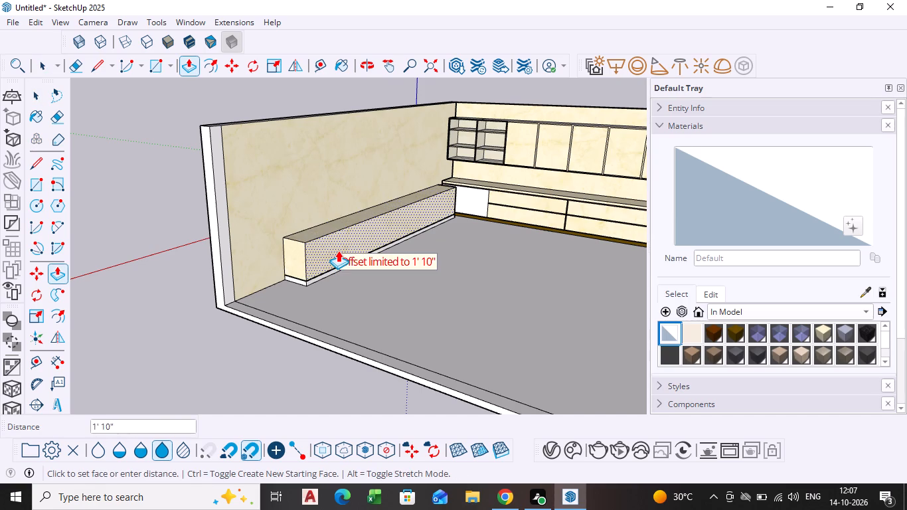
pyautogui.write('24')
pyautogui.press('Return')
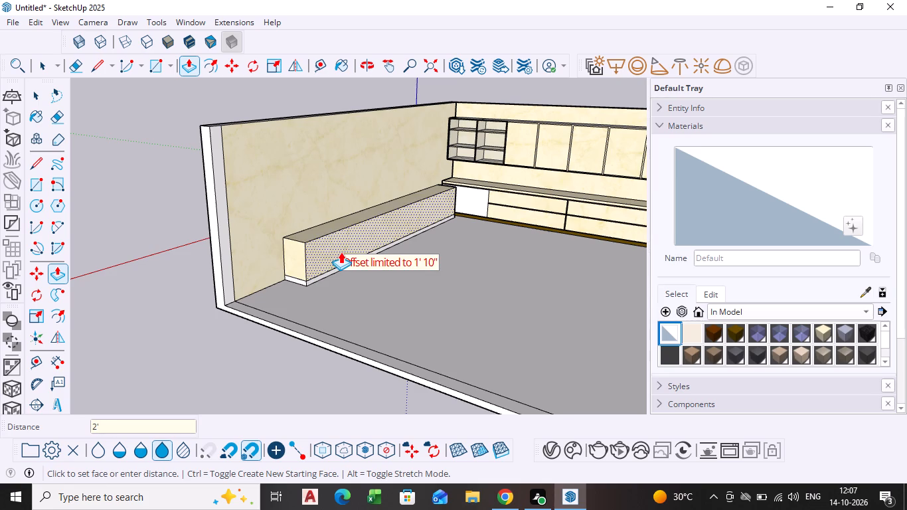
pyautogui.middleClick(341, 252)
pyautogui.scroll(-1, 340, 254)
pyautogui.scroll(9, 322, 264)
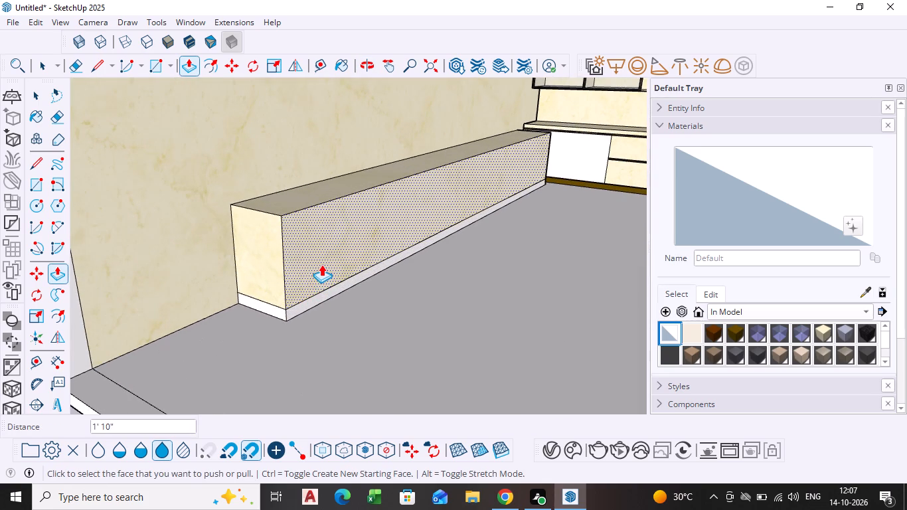
# Extrude the long front face of the side-wall unit another 2 inches so it overhangs the low base.
pyautogui.moveTo(321, 264); pyautogui.dragTo(359, 268, button='middle')
pyautogui.scroll(5, 347, 266)
pyautogui.click(347, 266)
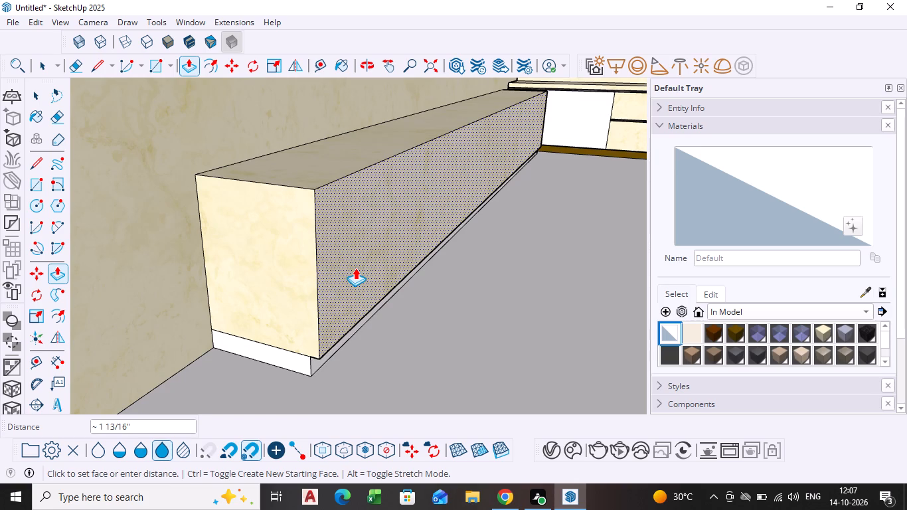
pyautogui.press('Escape')
pyautogui.click(349, 268)
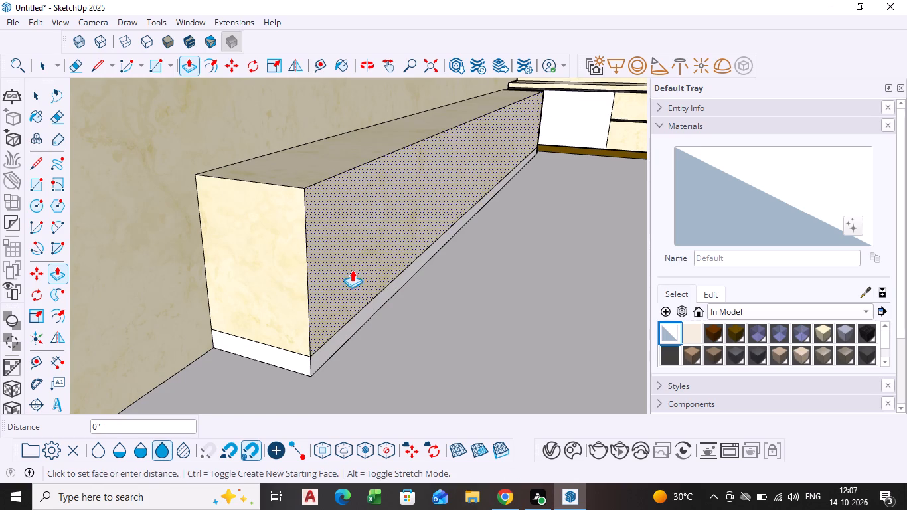
pyautogui.press('2')
pyautogui.press('Return')
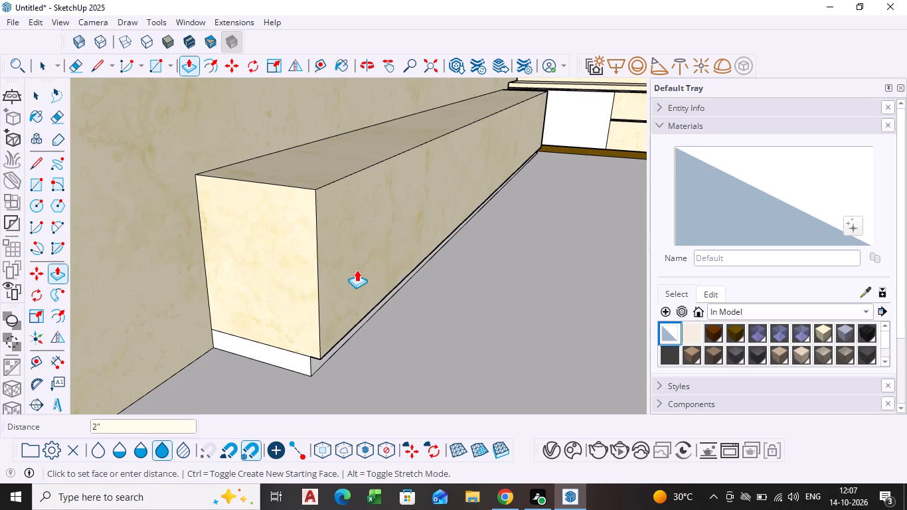
pyautogui.press('space')
# Examine the side-wall unit and how it meets the base counter on the adjoining wall.
pyautogui.scroll(-7, 422, 285)
pyautogui.moveTo(431, 287); pyautogui.dragTo(340, 270, button='middle')
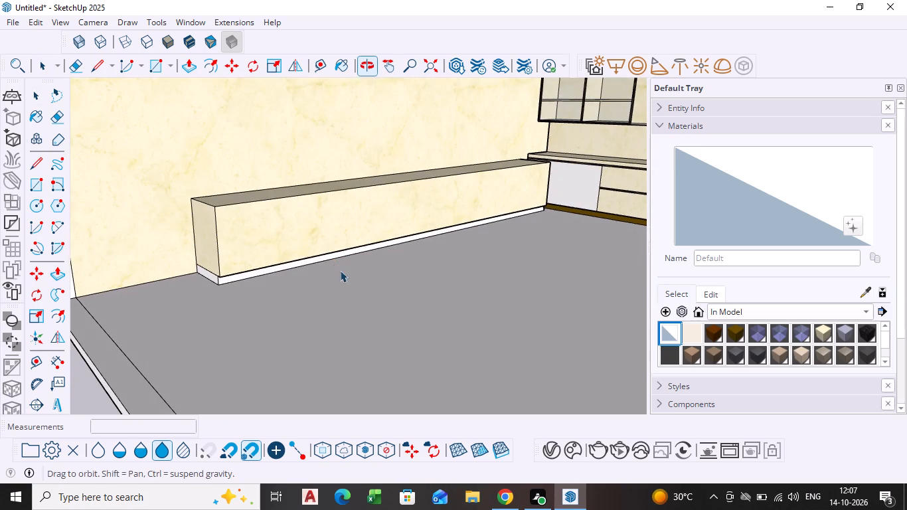
pyautogui.scroll(3, 556, 187)
pyautogui.moveTo(522, 159); pyautogui.dragTo(507, 209, button='middle')
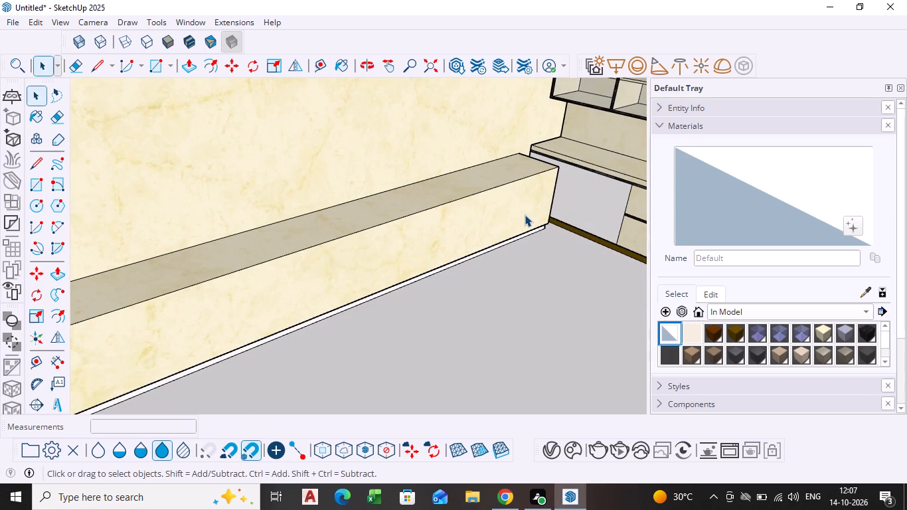
pyautogui.scroll(-8, 525, 214)
pyautogui.keyDown('shift'); pyautogui.scroll(-1, 528, 215); pyautogui.keyUp('shift')
pyautogui.keyDown('shift'); pyautogui.moveTo(519, 215); pyautogui.dragTo(437, 205, button='middle'); pyautogui.keyUp('shift')
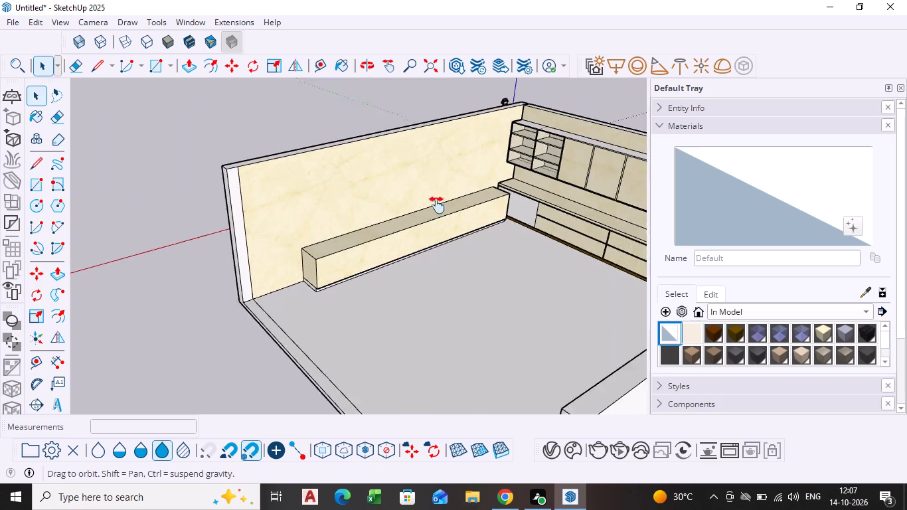
pyautogui.keyDown('shift'); pyautogui.moveTo(437, 205); pyautogui.dragTo(334, 185, button='middle'); pyautogui.keyUp('shift')
pyautogui.moveTo(365, 207); pyautogui.dragTo(450, 206, button='middle')
# Move both segments of the edge between the white panel and the drawers about 27 inches along the counter front, widening the panel.
pyautogui.scroll(9, 450, 206)
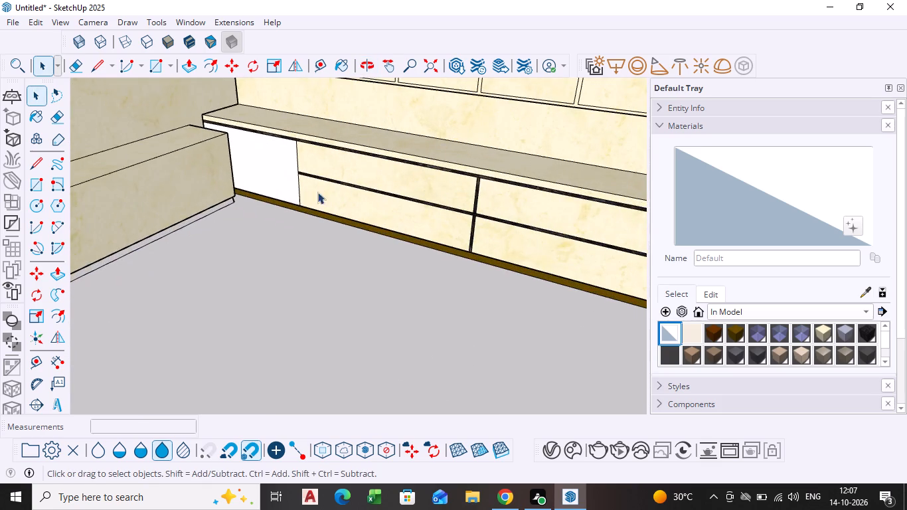
pyautogui.moveTo(291, 199); pyautogui.dragTo(344, 195, button='middle')
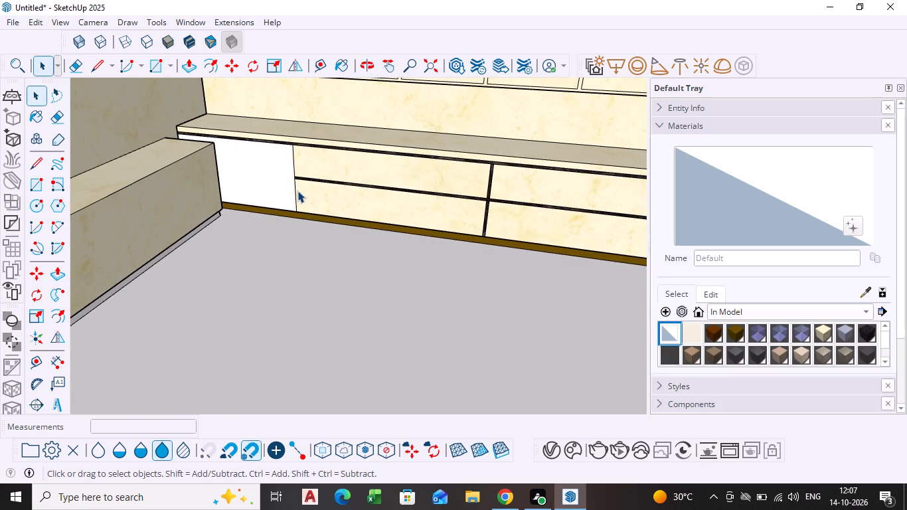
pyautogui.click(295, 191)
pyautogui.scroll(3, 293, 181)
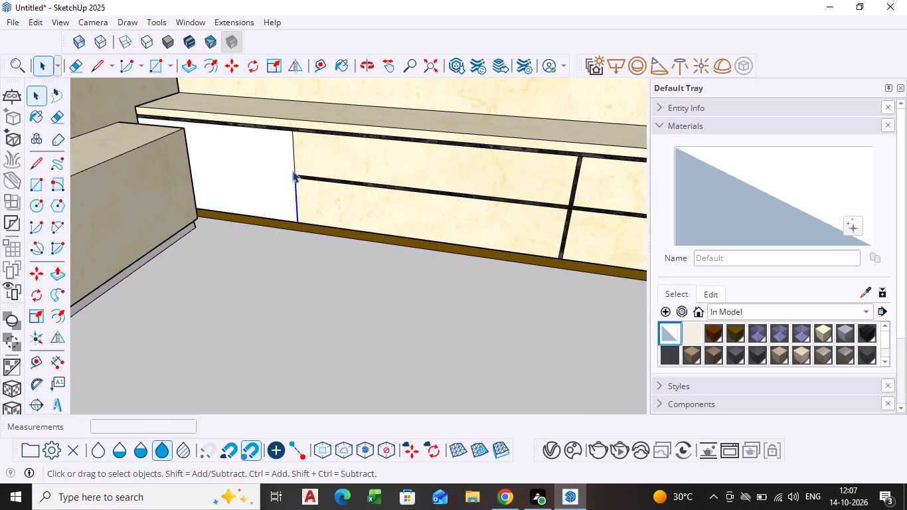
pyautogui.keyDown('shift'); pyautogui.click(293, 159); pyautogui.keyUp('shift')
pyautogui.press('m')
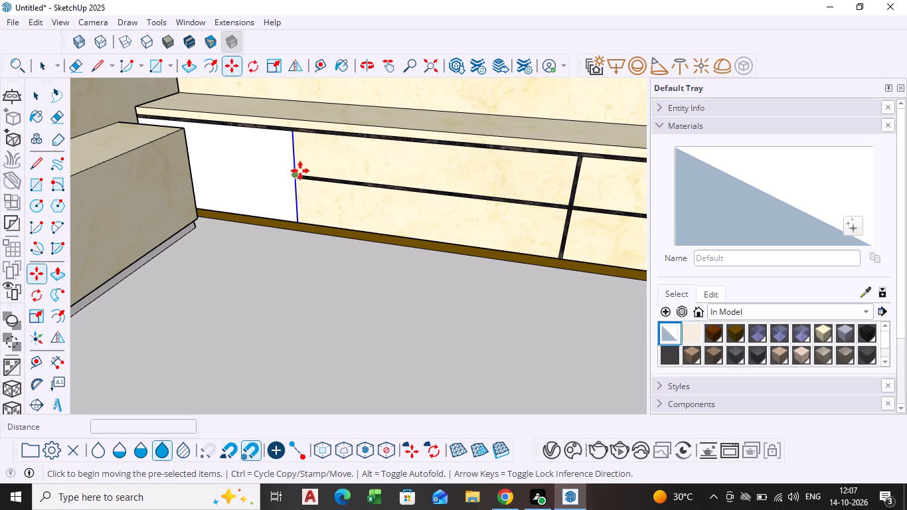
pyautogui.click(296, 165)
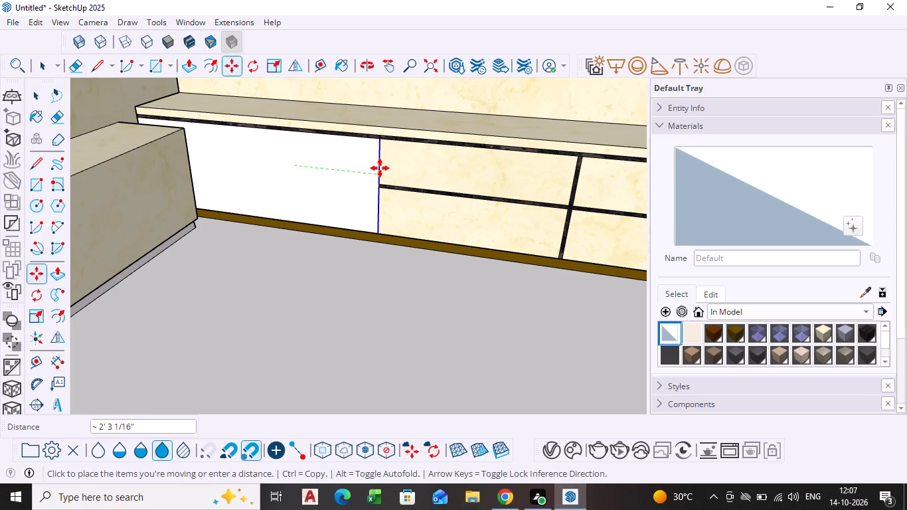
pyautogui.click(380, 168)
pyautogui.press('space')
# Extend the end face of the side-wall unit about 7 1/8 inches to meet the front of the base counter.
pyautogui.scroll(-3, 277, 228)
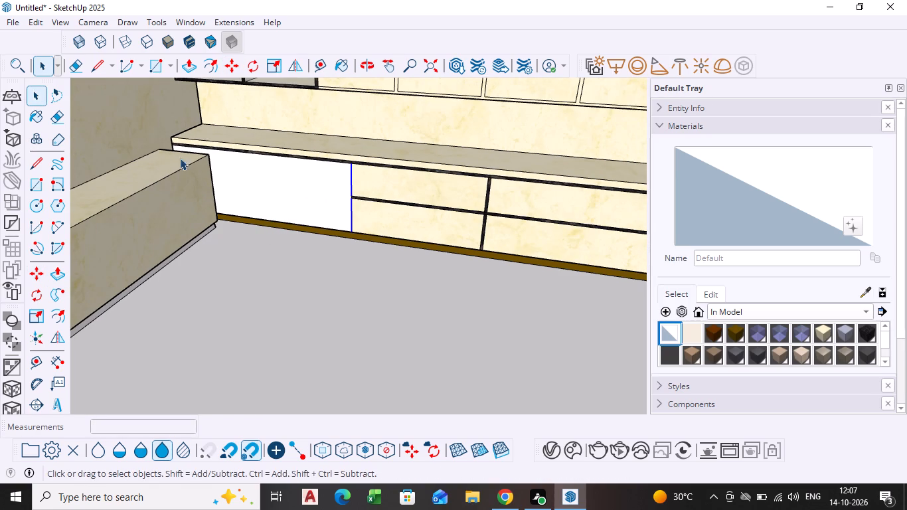
pyautogui.moveTo(193, 176); pyautogui.dragTo(148, 222, button='middle')
pyautogui.scroll(7, 245, 128)
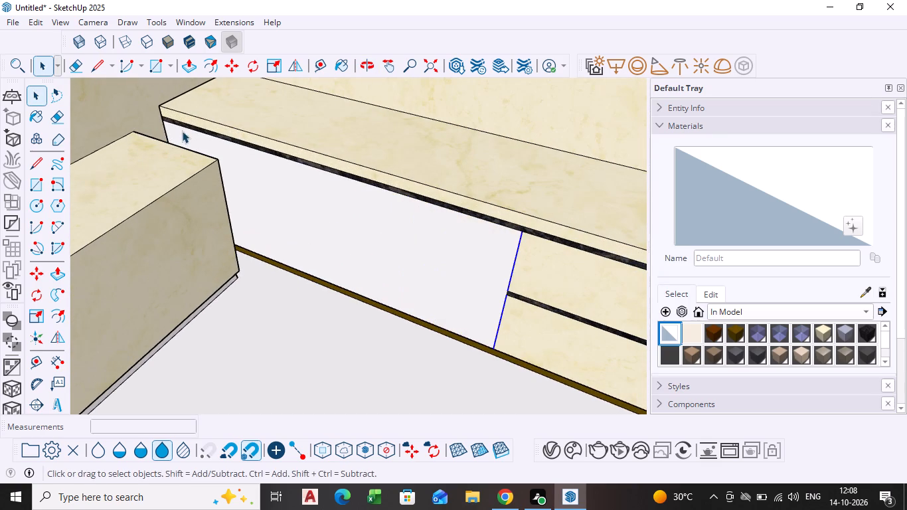
pyautogui.moveTo(204, 175); pyautogui.dragTo(125, 207, button='middle')
pyautogui.scroll(3, 230, 203)
pyautogui.moveTo(230, 201); pyautogui.dragTo(193, 230, button='middle')
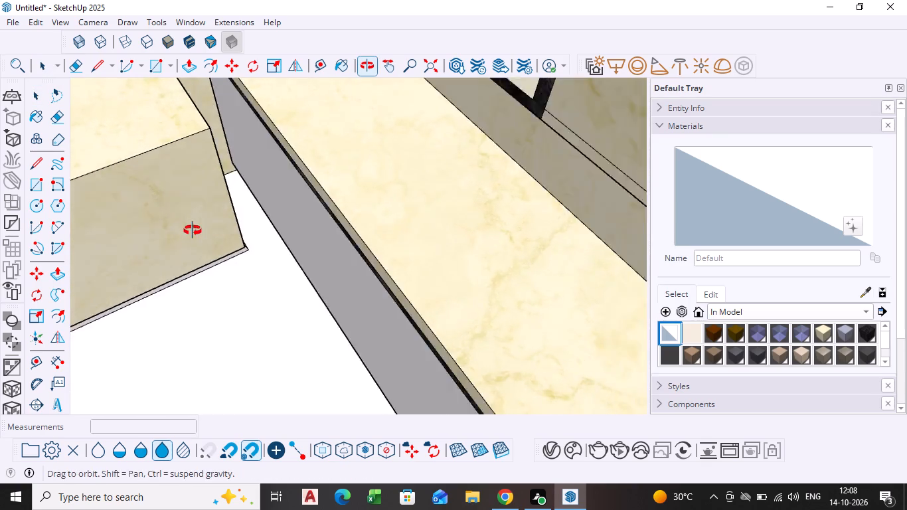
pyautogui.moveTo(193, 230); pyautogui.dragTo(187, 231, button='middle')
pyautogui.scroll(4, 215, 171)
pyautogui.moveTo(216, 170); pyautogui.dragTo(187, 197, button='middle')
pyautogui.click(205, 148)
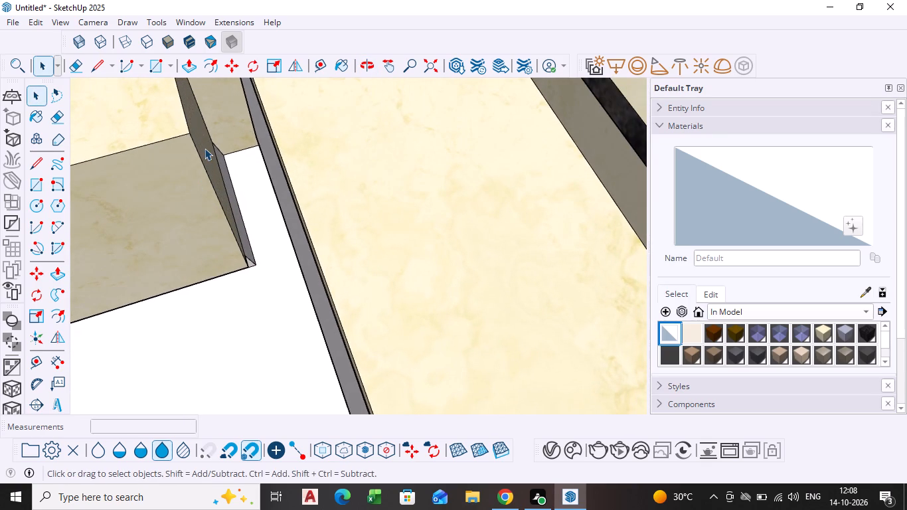
pyautogui.press('p')
pyautogui.click(205, 149)
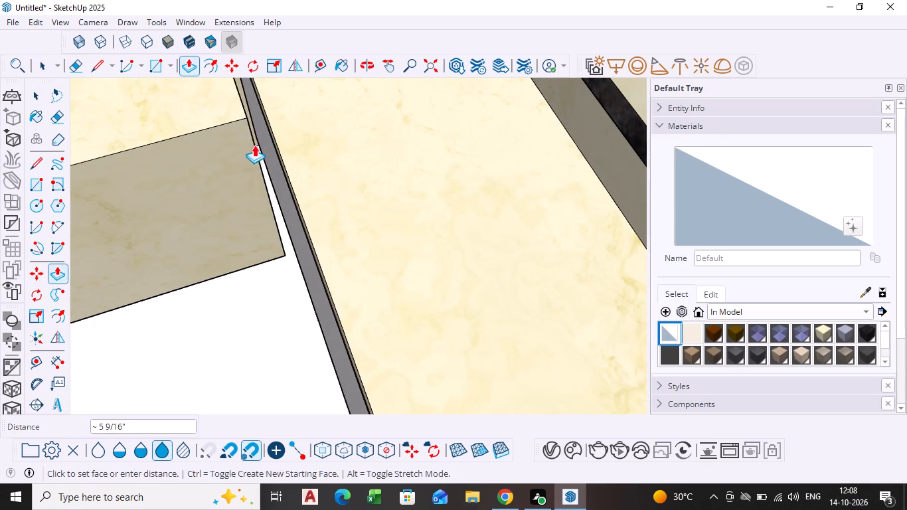
pyautogui.click(273, 139)
# Examine the extended side-wall unit and its corner with the base counter from around the room.
pyautogui.scroll(-6, 229, 161)
pyautogui.moveTo(216, 163); pyautogui.dragTo(282, 112, button='middle')
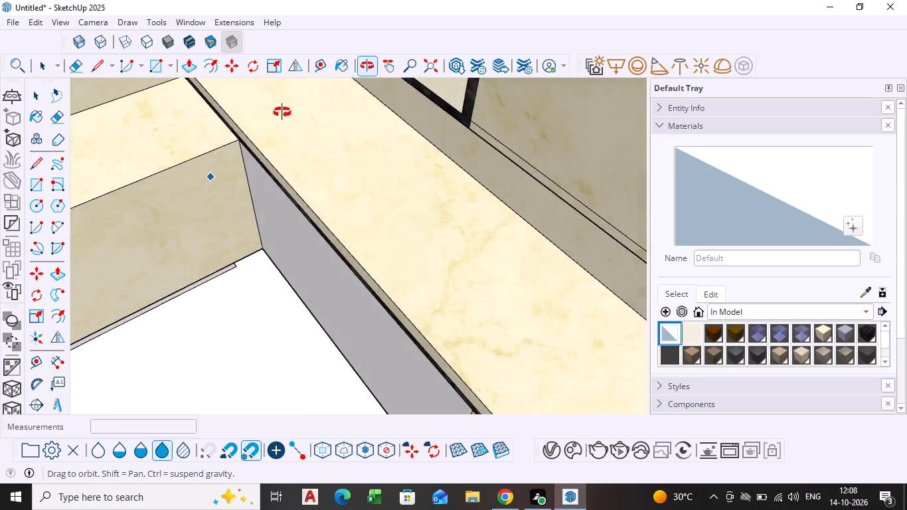
pyautogui.moveTo(282, 112); pyautogui.dragTo(314, 92, button='middle')
pyautogui.scroll(-14, 216, 133)
pyautogui.keyDown('shift'); pyautogui.moveTo(215, 145); pyautogui.dragTo(295, 135, button='middle'); pyautogui.keyUp('shift')
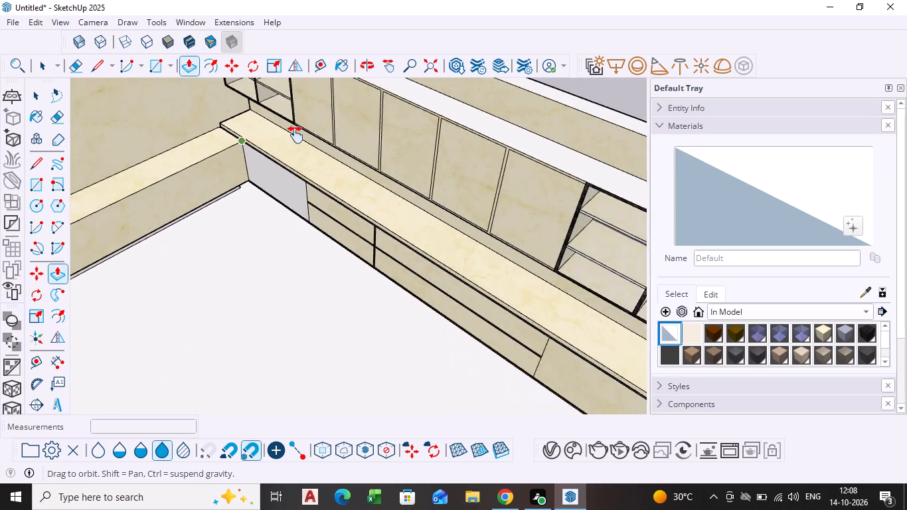
pyautogui.keyDown('shift'); pyautogui.moveTo(295, 135); pyautogui.dragTo(483, 97, button='middle'); pyautogui.keyUp('shift')
pyautogui.scroll(-4, 451, 138)
pyautogui.keyDown('shift'); pyautogui.moveTo(452, 140); pyautogui.dragTo(291, 80, button='middle'); pyautogui.keyUp('shift')
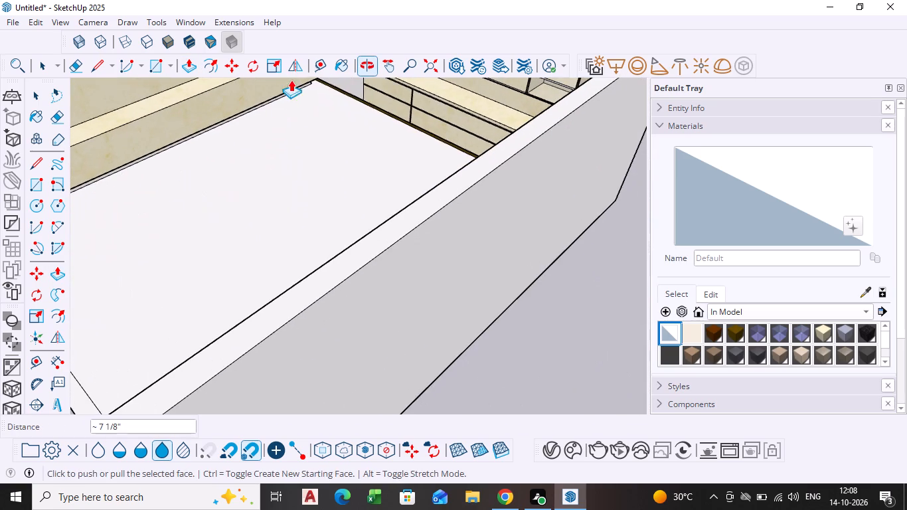
pyautogui.scroll(-3, 434, 227)
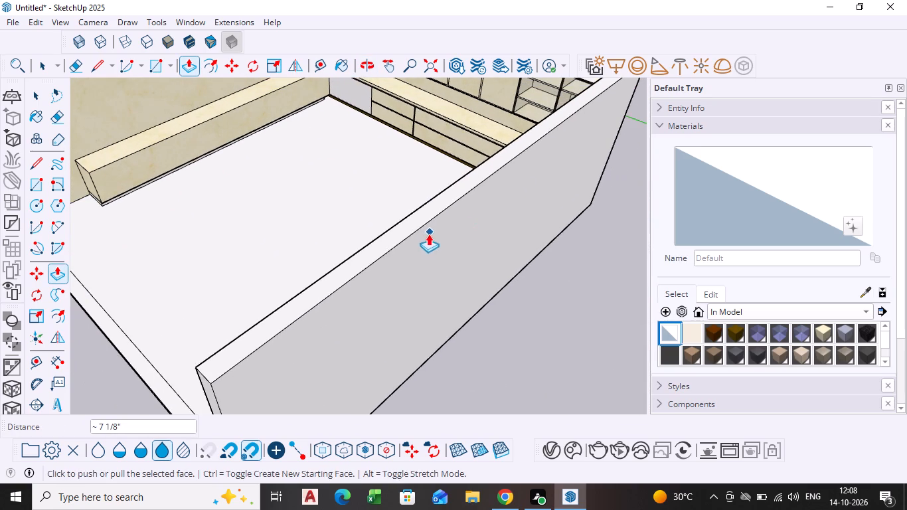
pyautogui.scroll(6, 166, 155)
pyautogui.scroll(-3, 217, 155)
pyautogui.keyDown('shift'); pyautogui.moveTo(232, 161); pyautogui.dragTo(232, 161, button='middle'); pyautogui.keyUp('shift')
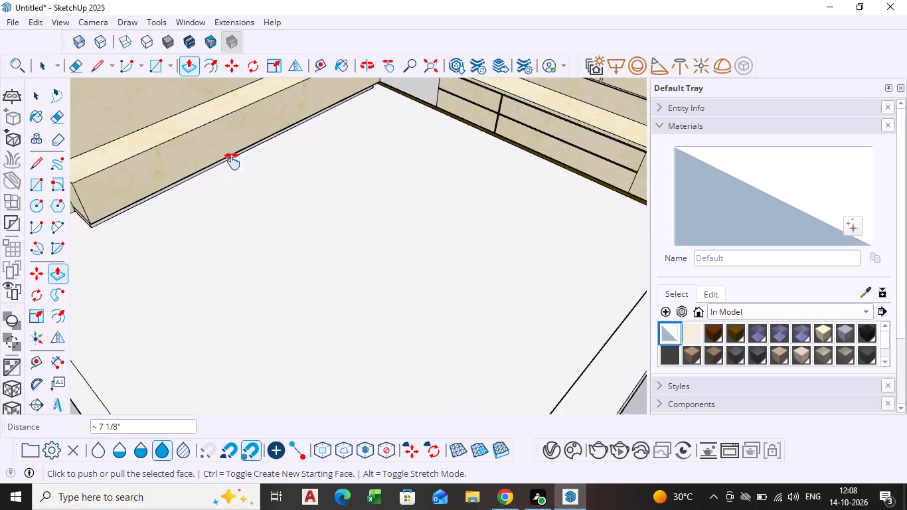
pyautogui.keyDown('shift'); pyautogui.moveTo(232, 161); pyautogui.dragTo(206, 227, button='middle'); pyautogui.keyUp('shift')
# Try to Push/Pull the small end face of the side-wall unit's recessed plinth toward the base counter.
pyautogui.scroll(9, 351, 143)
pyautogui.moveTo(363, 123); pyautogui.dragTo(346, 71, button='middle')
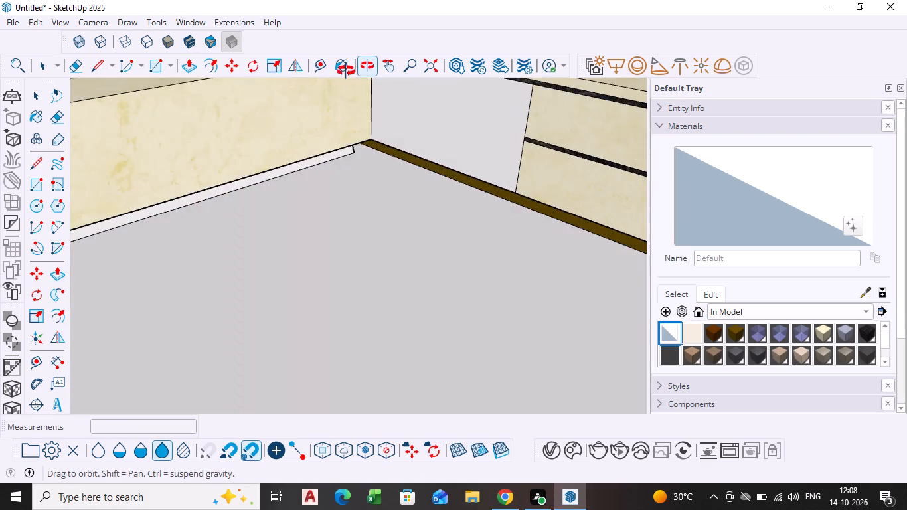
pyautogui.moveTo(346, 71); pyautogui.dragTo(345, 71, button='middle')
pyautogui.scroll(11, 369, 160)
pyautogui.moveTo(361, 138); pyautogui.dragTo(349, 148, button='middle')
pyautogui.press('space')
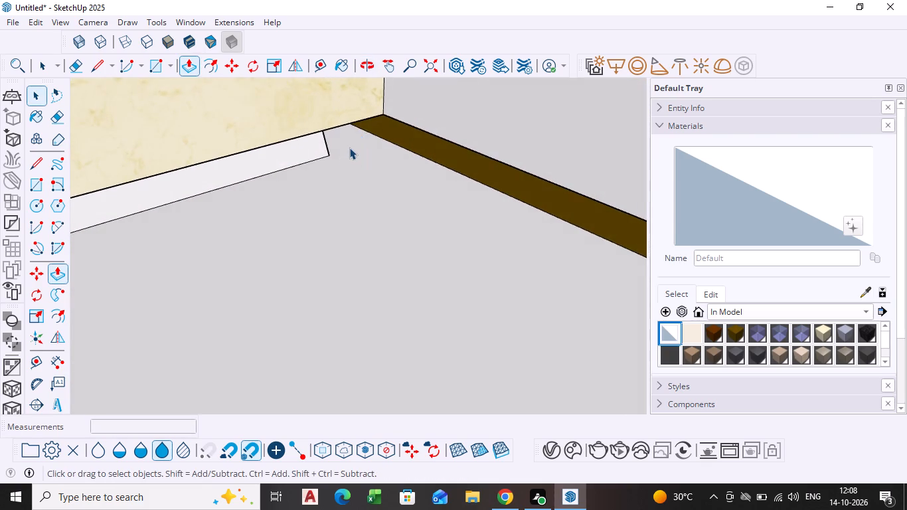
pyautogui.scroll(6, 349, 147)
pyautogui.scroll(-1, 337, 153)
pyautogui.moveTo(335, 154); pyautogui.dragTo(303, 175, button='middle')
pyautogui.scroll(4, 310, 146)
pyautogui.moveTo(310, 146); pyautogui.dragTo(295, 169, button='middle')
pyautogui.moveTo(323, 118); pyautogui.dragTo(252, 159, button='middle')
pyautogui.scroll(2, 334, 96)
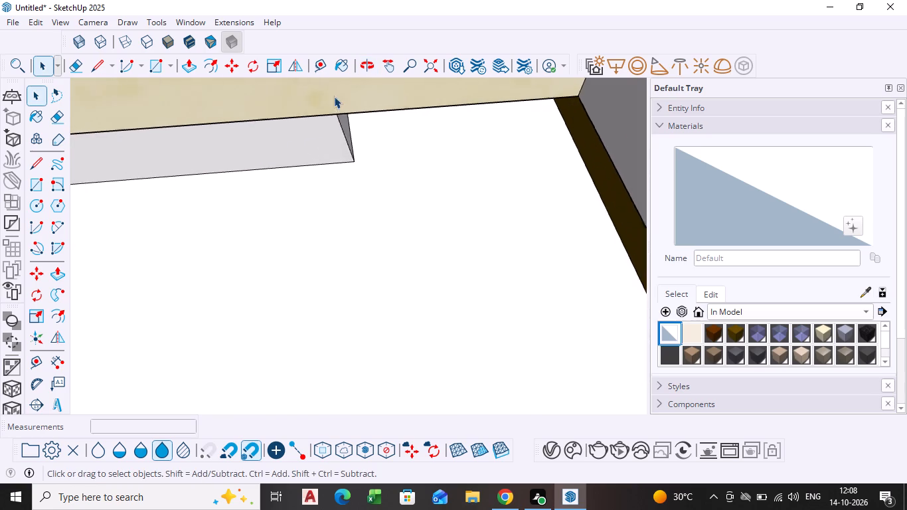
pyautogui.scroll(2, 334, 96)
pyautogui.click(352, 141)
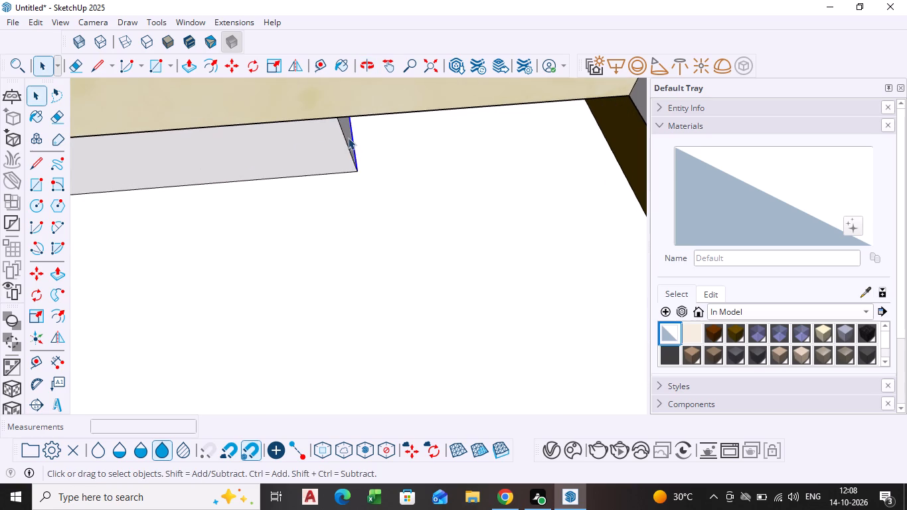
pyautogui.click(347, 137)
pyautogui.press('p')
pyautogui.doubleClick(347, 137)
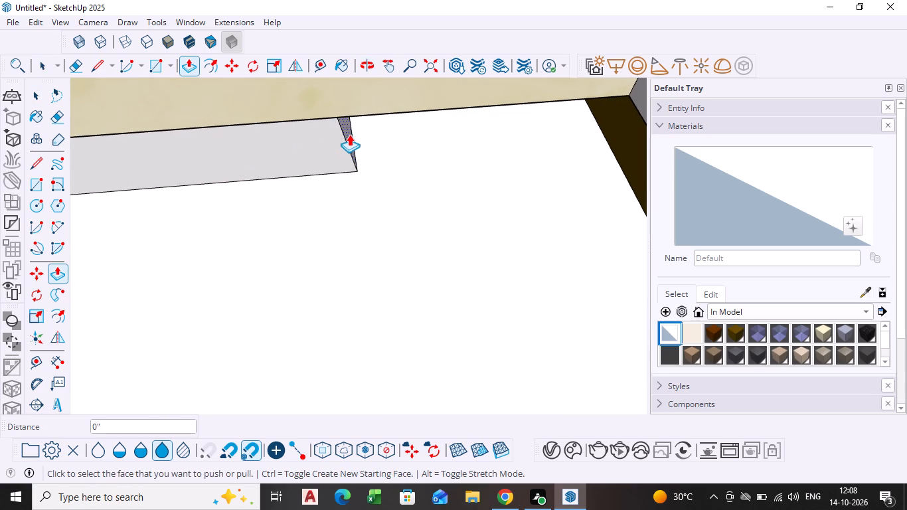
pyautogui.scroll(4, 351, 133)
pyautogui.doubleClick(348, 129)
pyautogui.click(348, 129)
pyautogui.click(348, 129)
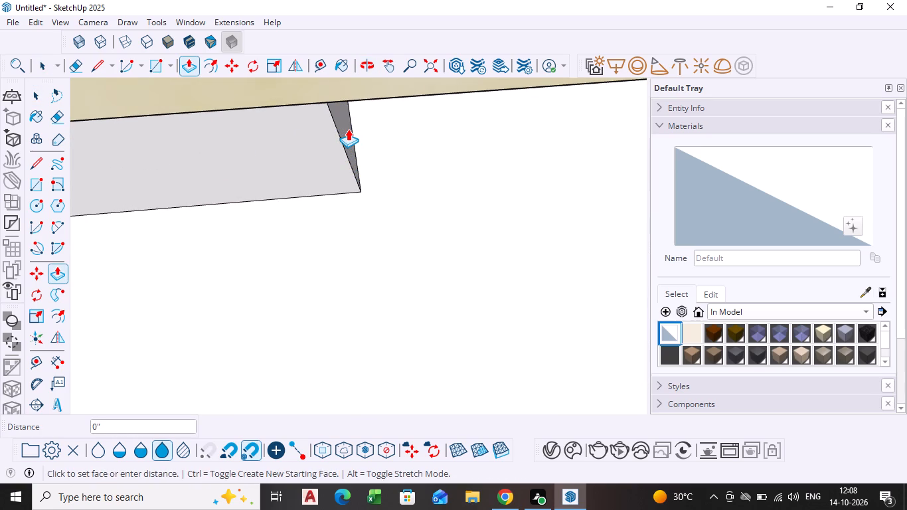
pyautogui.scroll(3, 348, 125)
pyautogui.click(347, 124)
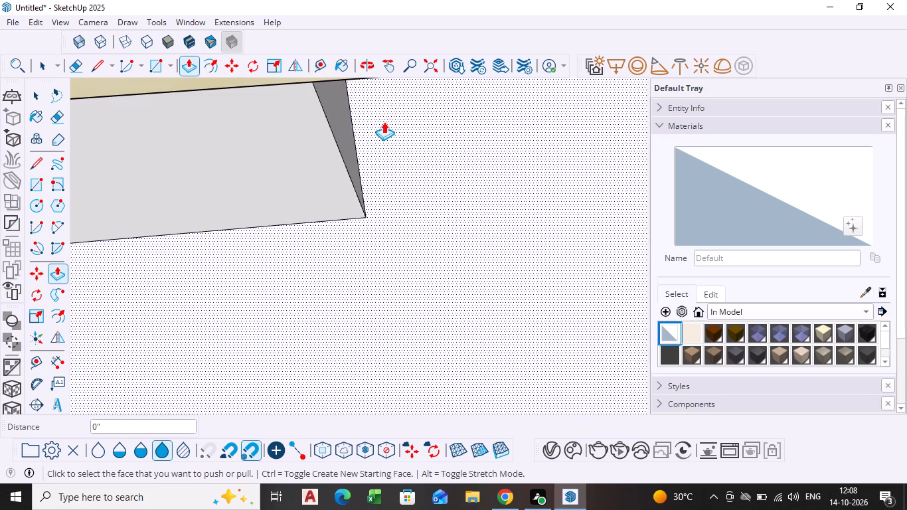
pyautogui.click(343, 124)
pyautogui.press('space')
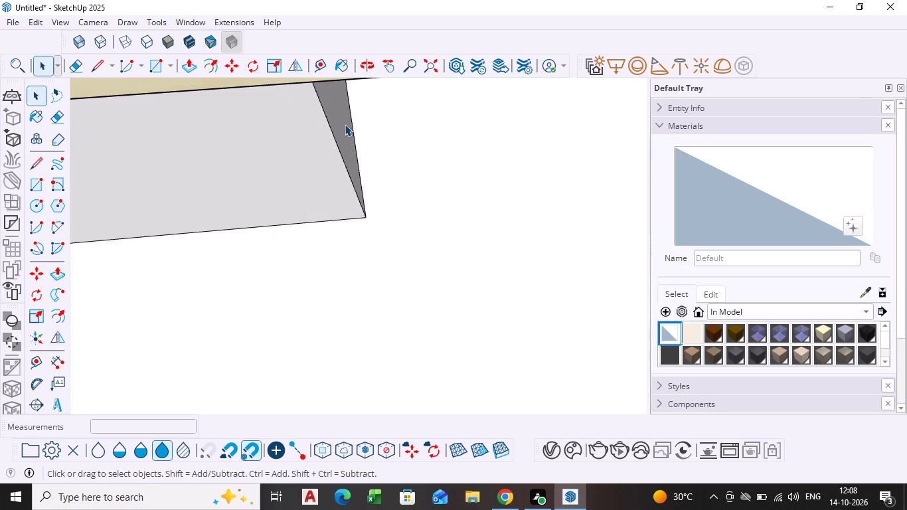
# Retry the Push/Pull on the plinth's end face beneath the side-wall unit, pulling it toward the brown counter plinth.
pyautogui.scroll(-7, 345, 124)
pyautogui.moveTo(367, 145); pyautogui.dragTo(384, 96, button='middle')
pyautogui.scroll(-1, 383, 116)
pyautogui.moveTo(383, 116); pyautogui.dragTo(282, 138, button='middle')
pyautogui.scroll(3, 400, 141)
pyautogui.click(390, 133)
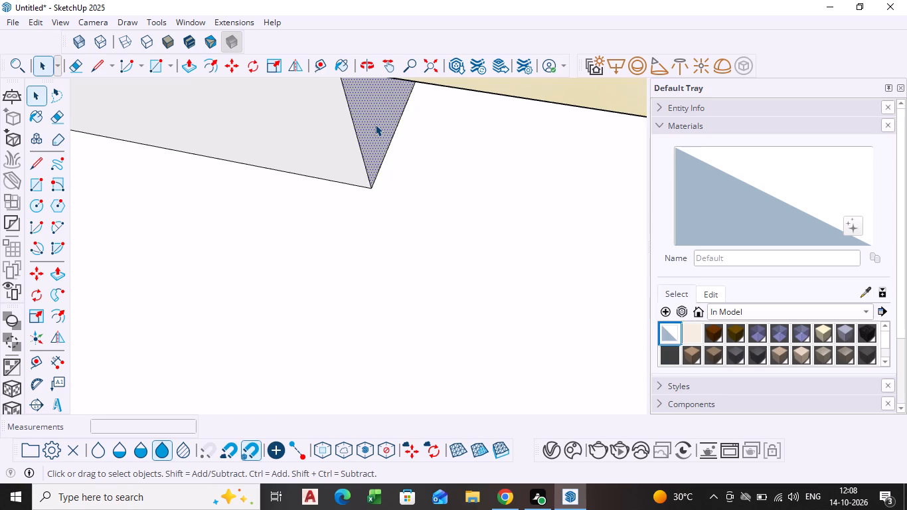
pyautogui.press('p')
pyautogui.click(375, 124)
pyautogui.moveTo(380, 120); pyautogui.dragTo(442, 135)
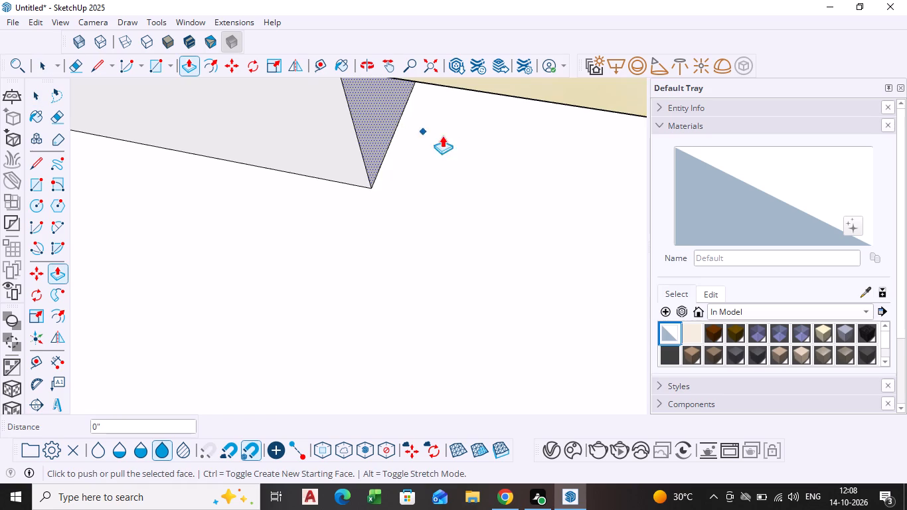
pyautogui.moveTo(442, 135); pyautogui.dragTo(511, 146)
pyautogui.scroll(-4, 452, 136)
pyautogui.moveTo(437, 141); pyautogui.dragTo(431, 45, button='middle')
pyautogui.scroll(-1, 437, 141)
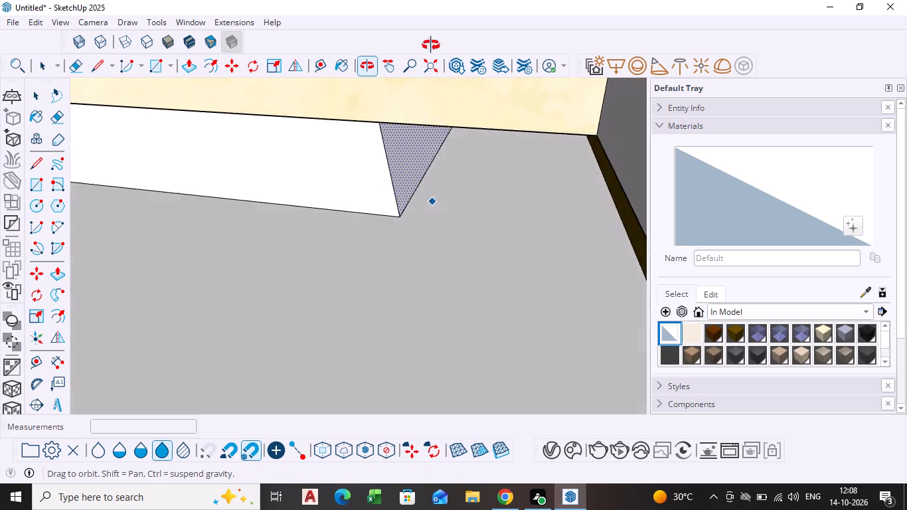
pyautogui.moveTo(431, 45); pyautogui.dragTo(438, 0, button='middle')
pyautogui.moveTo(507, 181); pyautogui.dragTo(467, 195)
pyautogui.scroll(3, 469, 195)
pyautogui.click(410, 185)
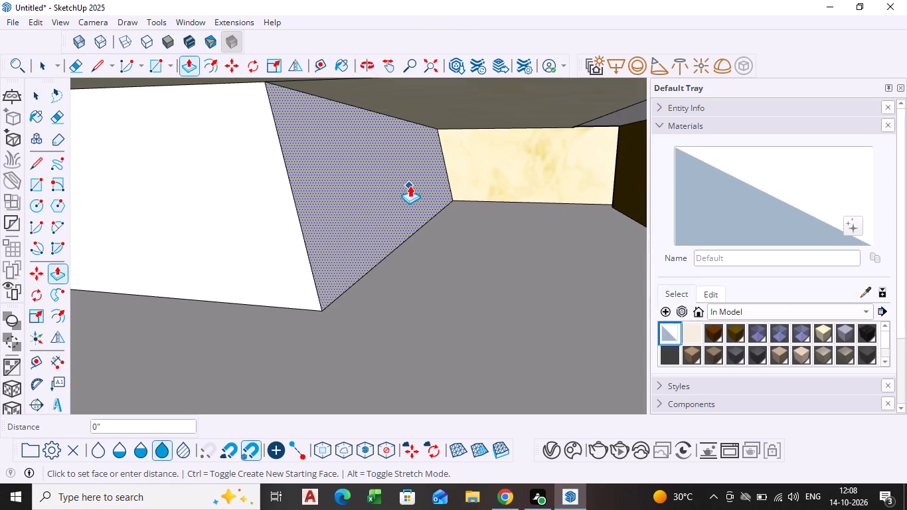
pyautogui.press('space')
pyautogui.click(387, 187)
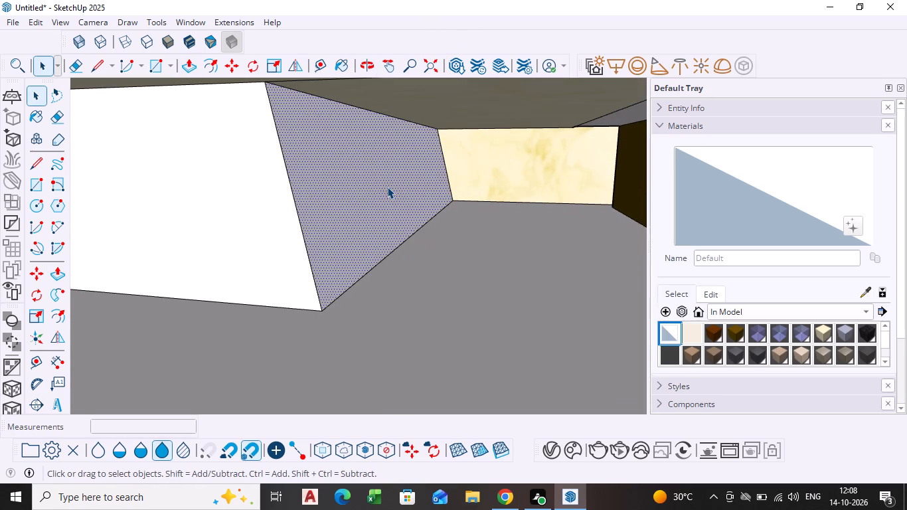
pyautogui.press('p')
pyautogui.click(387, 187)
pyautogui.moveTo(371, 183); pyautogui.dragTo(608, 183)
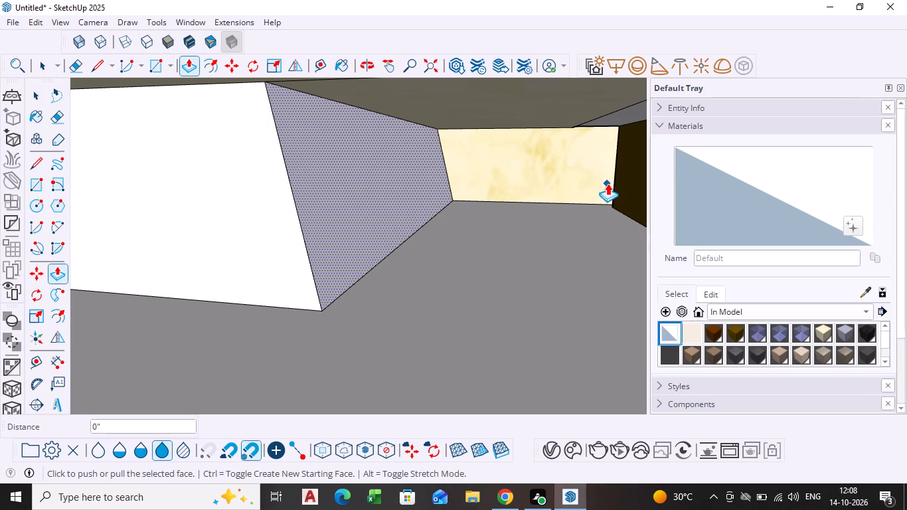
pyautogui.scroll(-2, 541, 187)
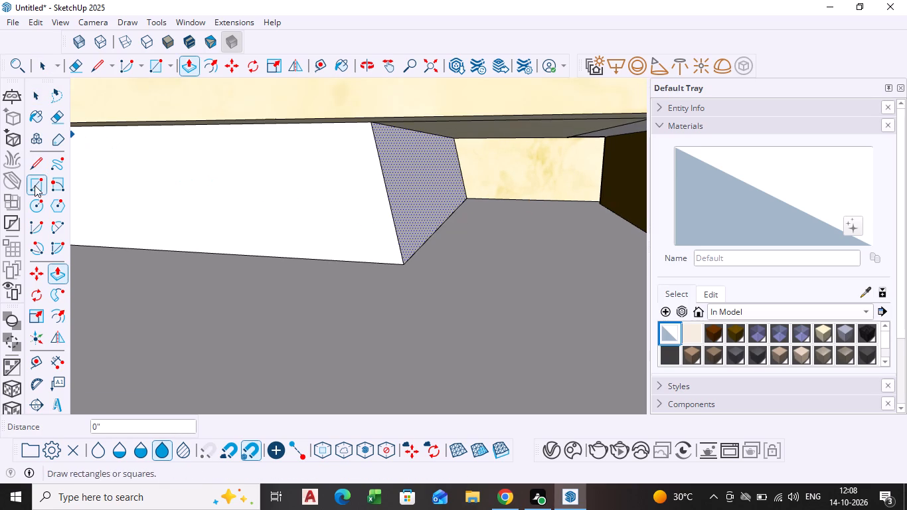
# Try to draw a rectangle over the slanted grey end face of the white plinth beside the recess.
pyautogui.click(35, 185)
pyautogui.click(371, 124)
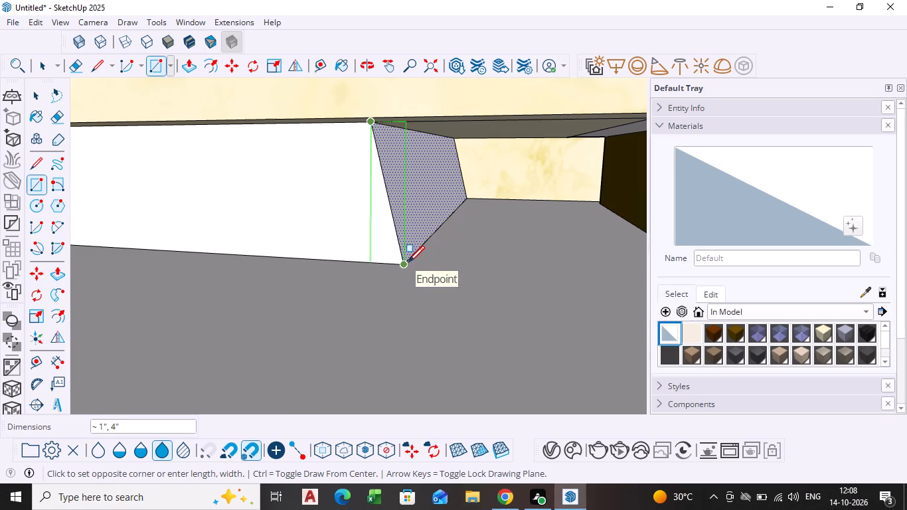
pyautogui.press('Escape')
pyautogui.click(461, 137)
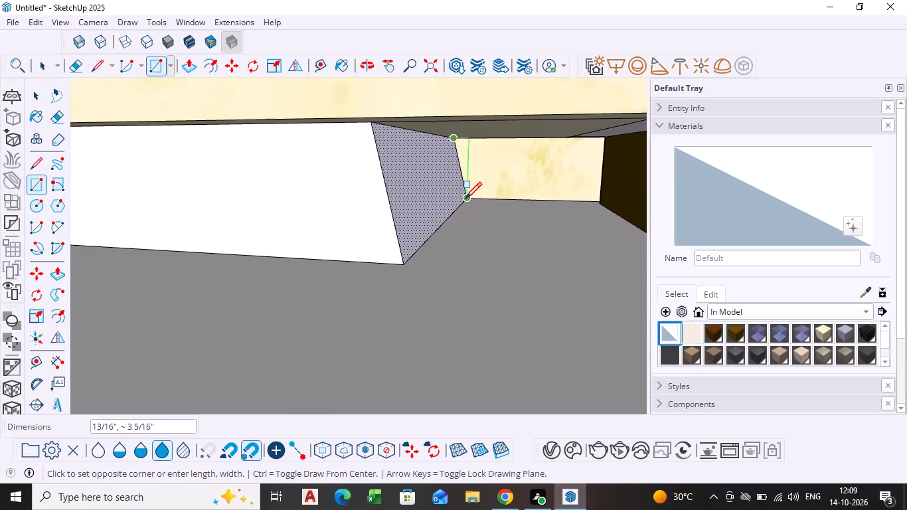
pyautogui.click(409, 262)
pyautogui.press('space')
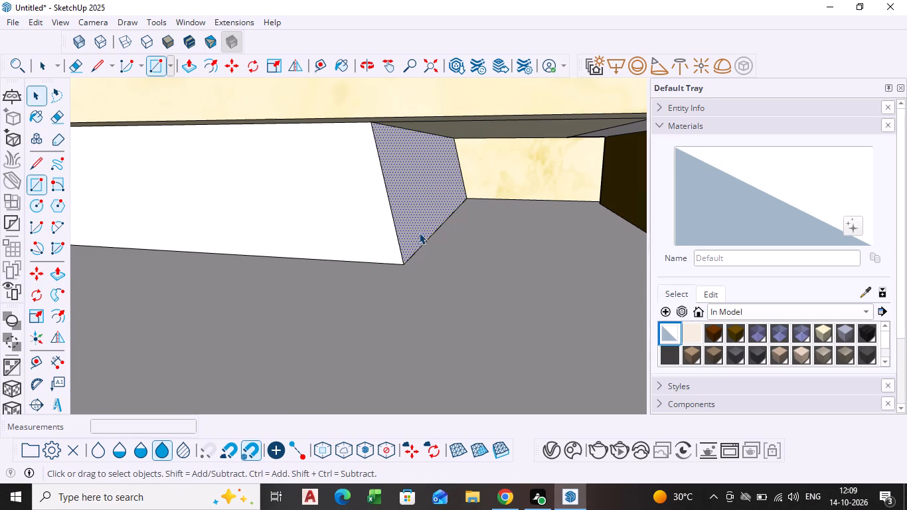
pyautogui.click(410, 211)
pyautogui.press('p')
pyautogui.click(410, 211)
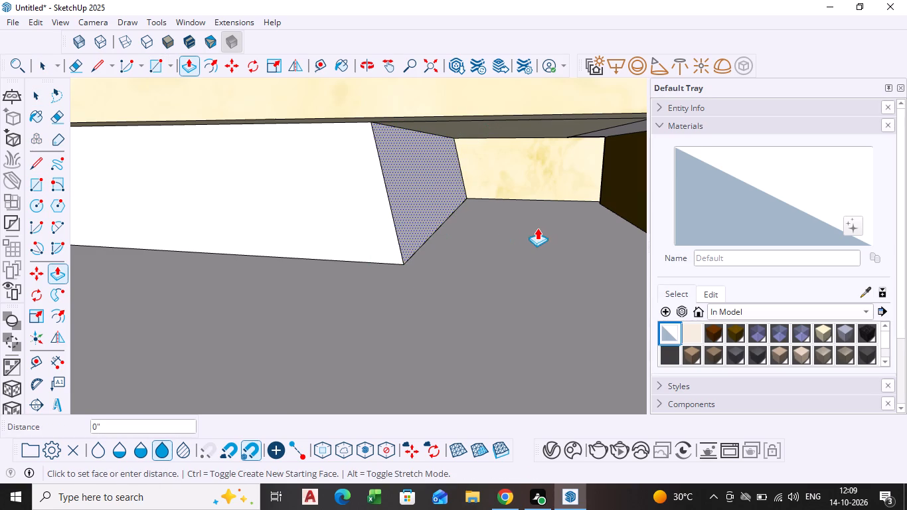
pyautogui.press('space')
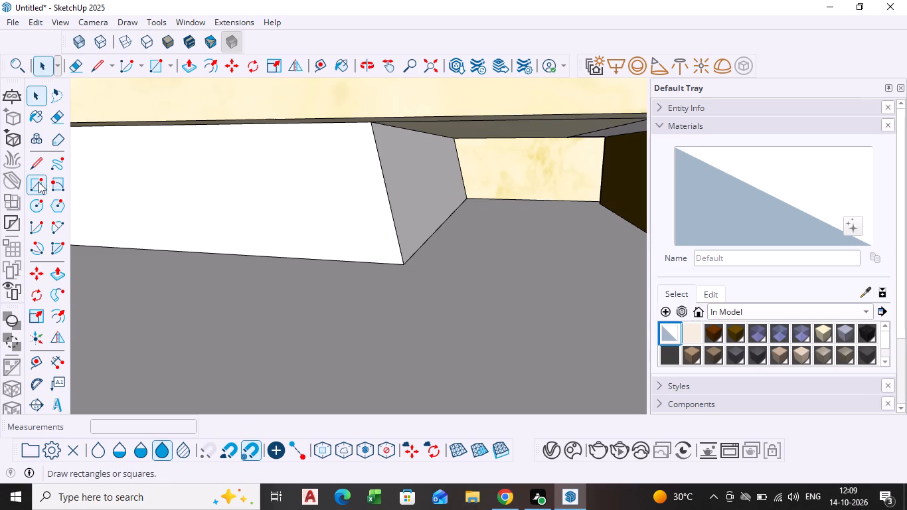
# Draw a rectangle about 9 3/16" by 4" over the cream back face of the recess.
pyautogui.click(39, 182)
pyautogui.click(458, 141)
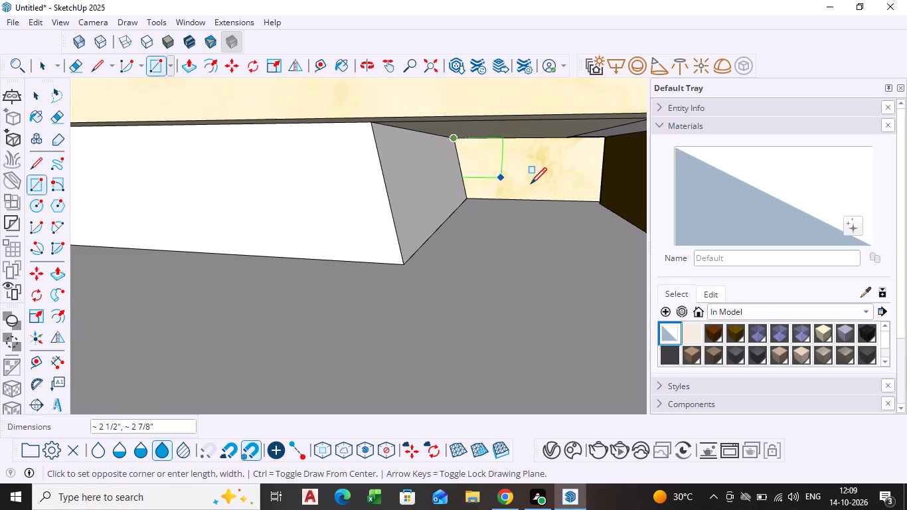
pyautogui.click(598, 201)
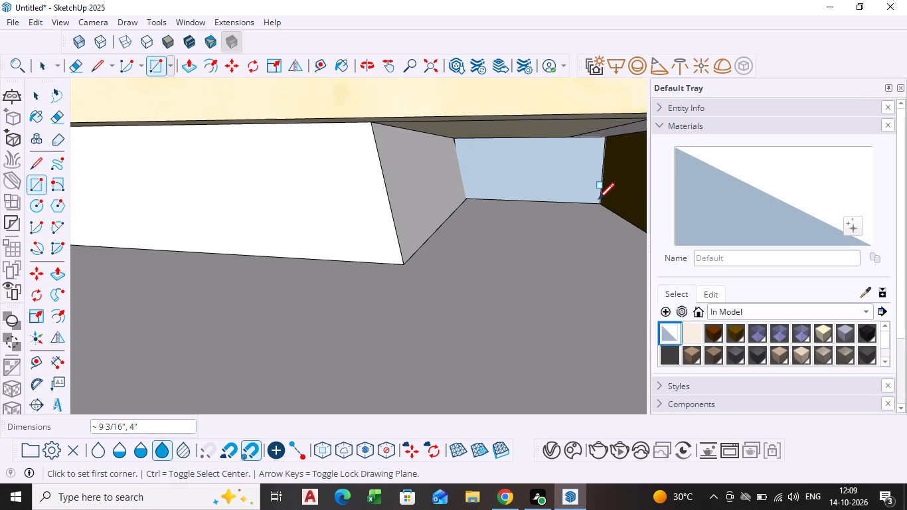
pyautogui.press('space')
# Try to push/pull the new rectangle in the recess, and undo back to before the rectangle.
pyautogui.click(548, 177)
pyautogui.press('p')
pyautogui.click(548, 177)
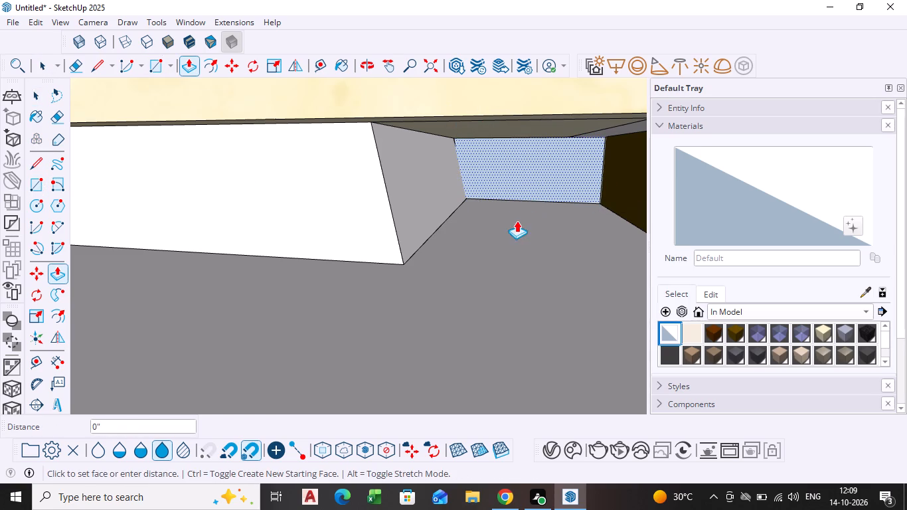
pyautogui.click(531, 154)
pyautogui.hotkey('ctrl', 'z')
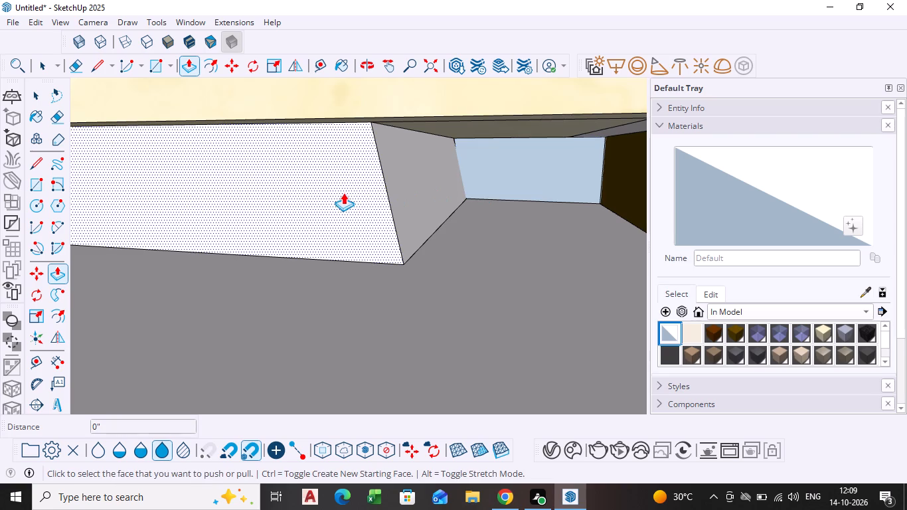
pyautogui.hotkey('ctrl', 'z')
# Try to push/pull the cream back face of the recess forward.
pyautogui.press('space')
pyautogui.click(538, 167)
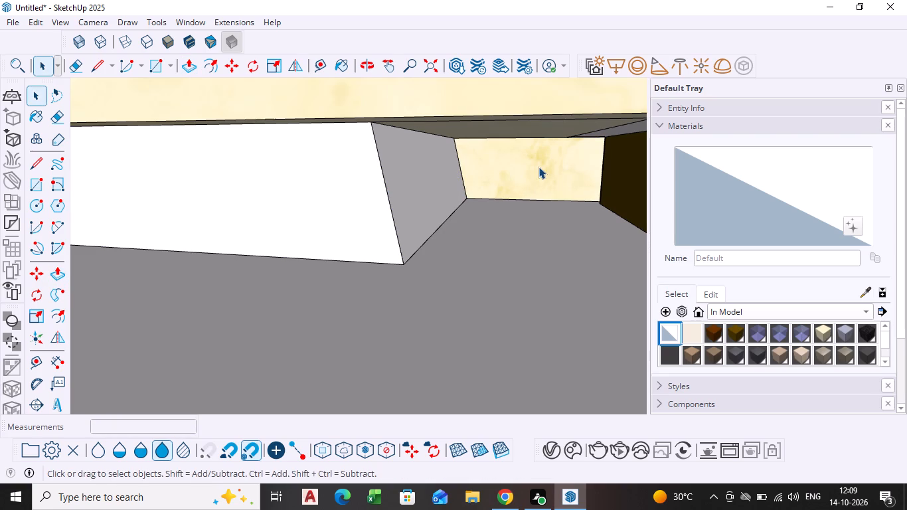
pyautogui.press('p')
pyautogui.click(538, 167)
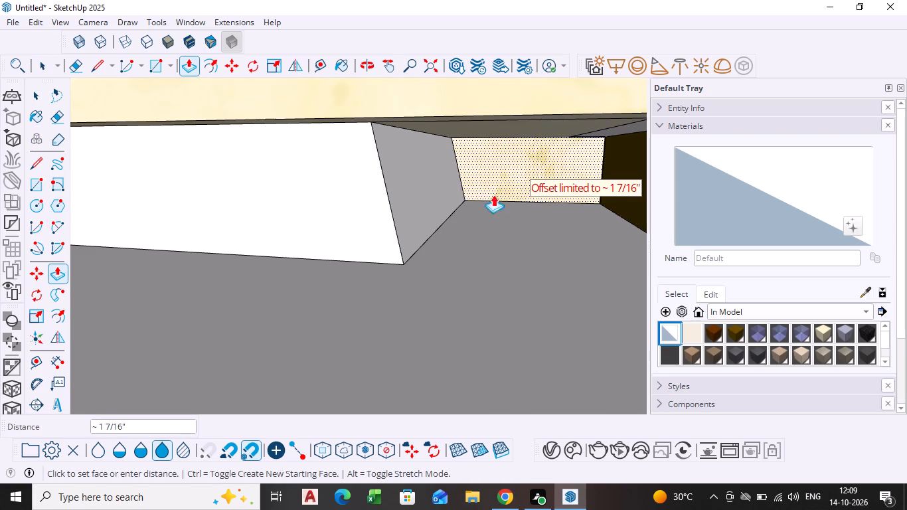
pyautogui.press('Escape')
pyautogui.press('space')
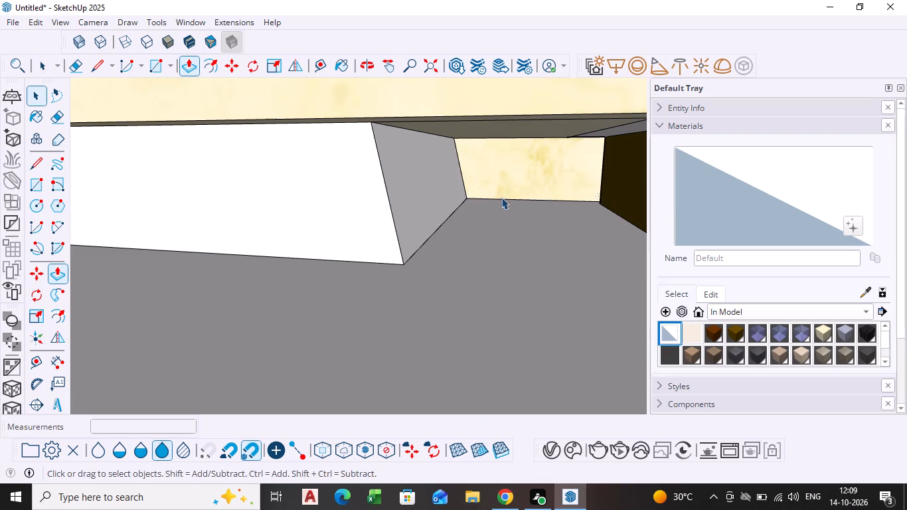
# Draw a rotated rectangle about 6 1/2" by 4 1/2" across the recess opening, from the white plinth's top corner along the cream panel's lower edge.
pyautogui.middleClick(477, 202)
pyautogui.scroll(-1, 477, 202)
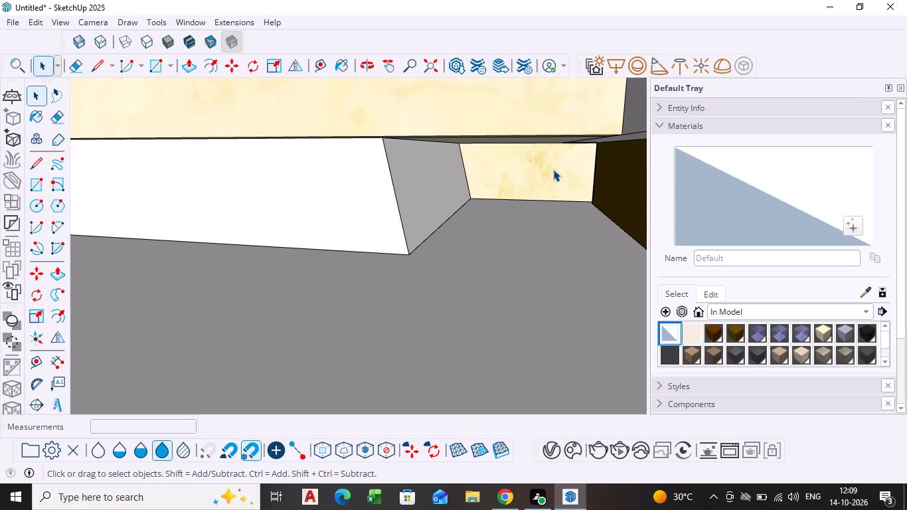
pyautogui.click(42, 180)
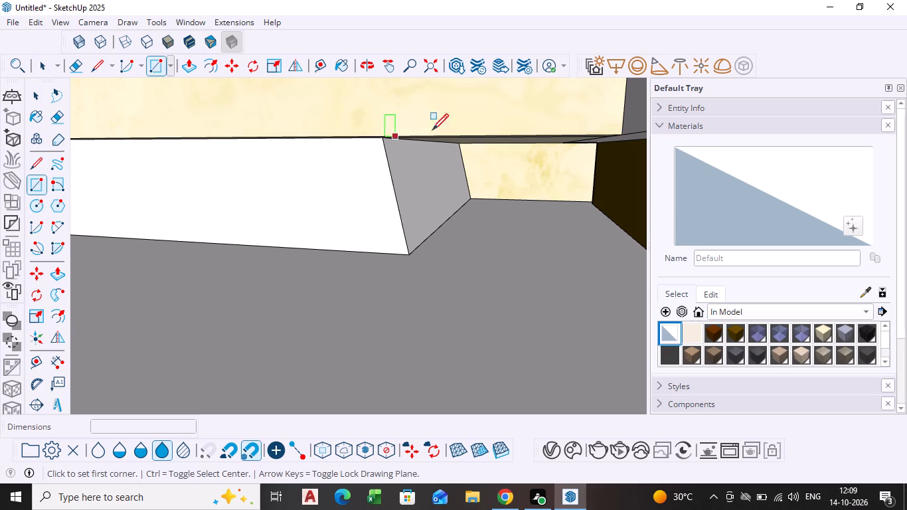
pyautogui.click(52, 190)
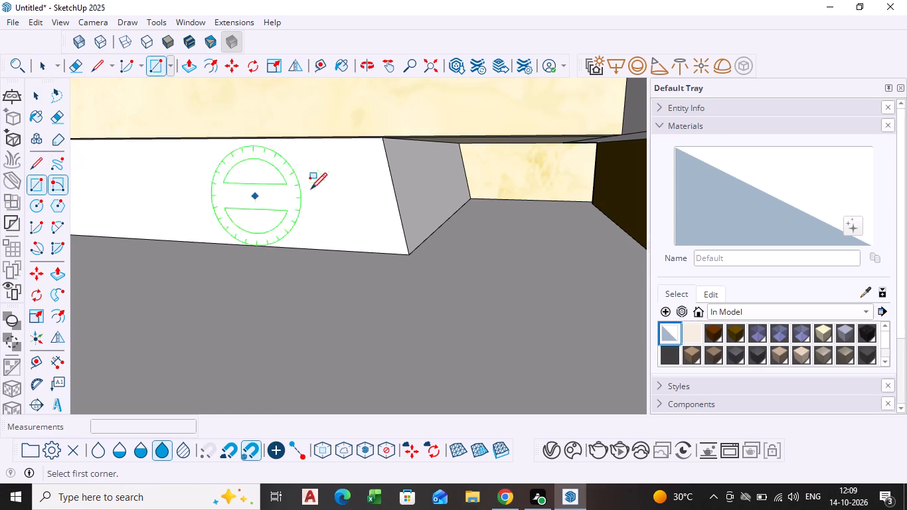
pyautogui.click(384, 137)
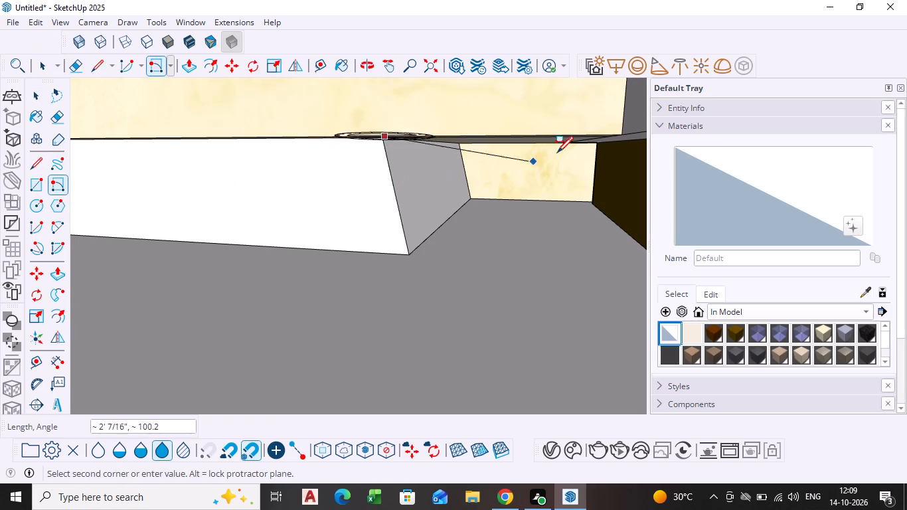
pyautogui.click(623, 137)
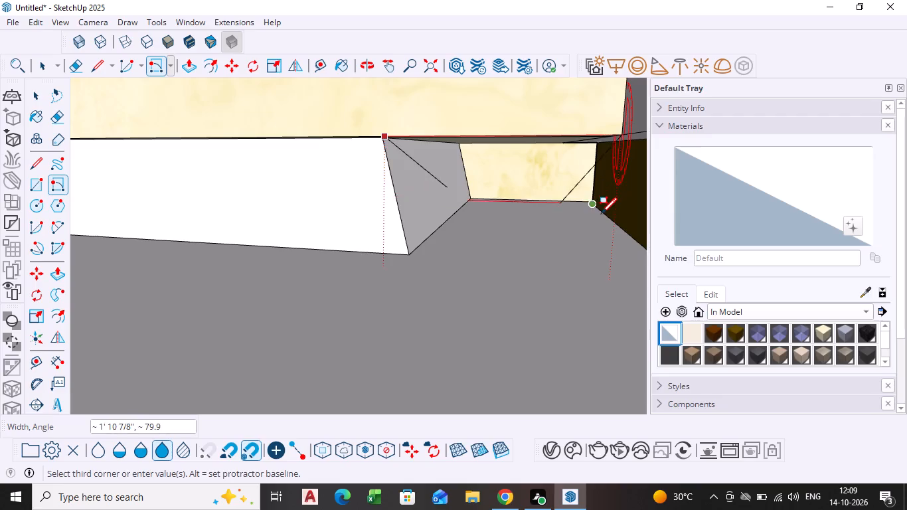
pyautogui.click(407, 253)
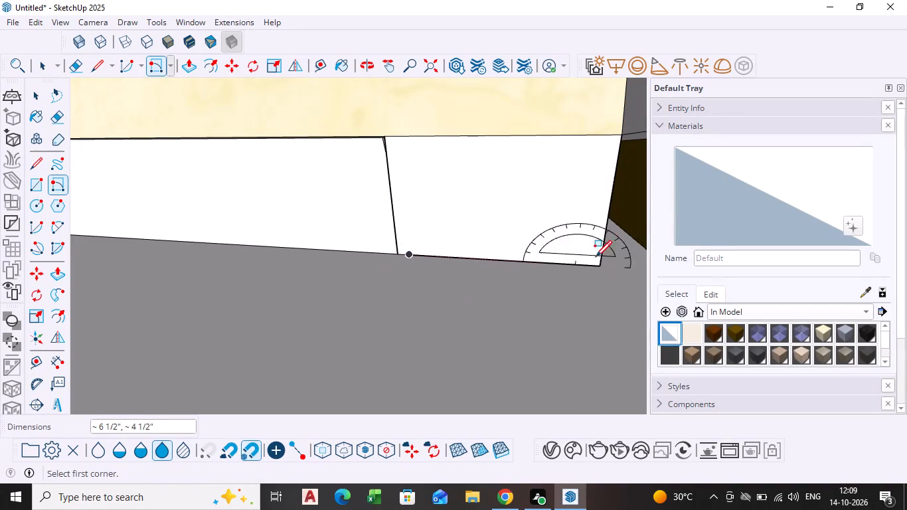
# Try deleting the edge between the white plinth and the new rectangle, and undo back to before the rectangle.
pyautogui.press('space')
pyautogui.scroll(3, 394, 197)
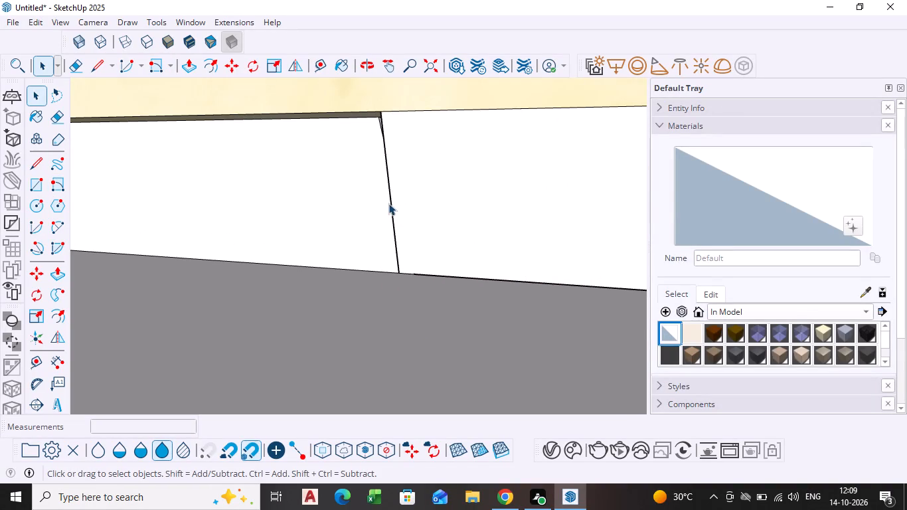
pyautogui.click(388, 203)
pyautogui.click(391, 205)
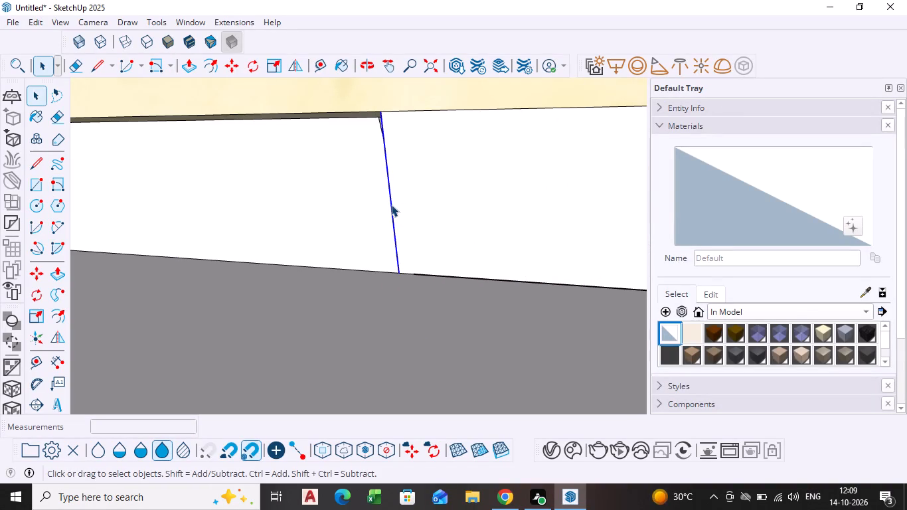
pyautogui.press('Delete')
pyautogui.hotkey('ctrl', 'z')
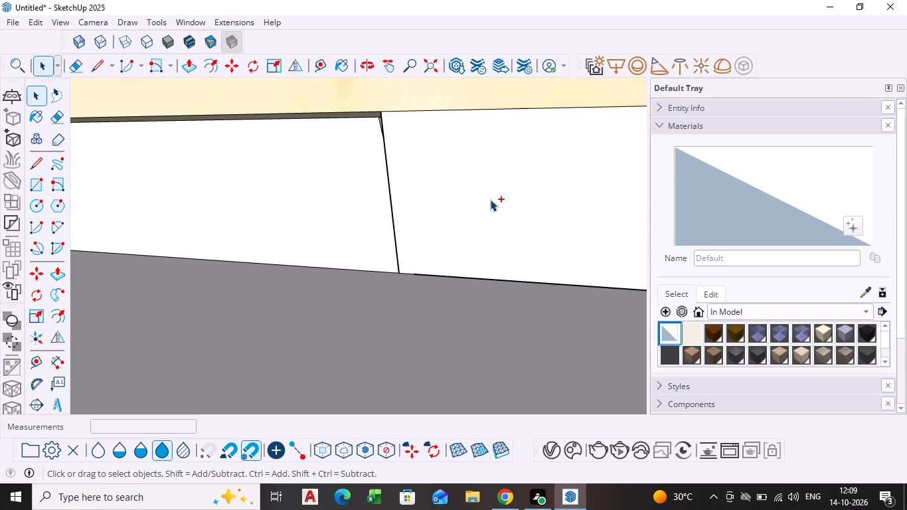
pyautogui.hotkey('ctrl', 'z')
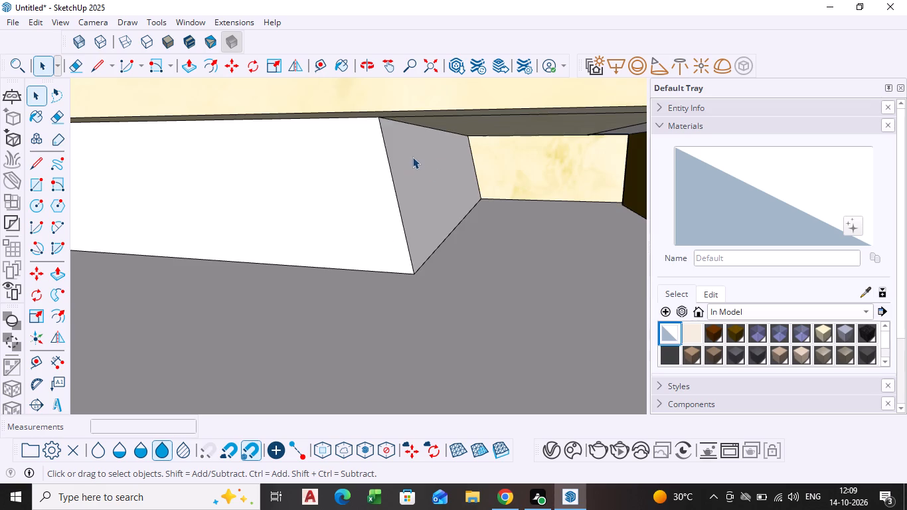
# Delete the long horizontal edge on the cabinet's underside above the recess opening.
pyautogui.scroll(-2, 412, 157)
pyautogui.middleClick(469, 139)
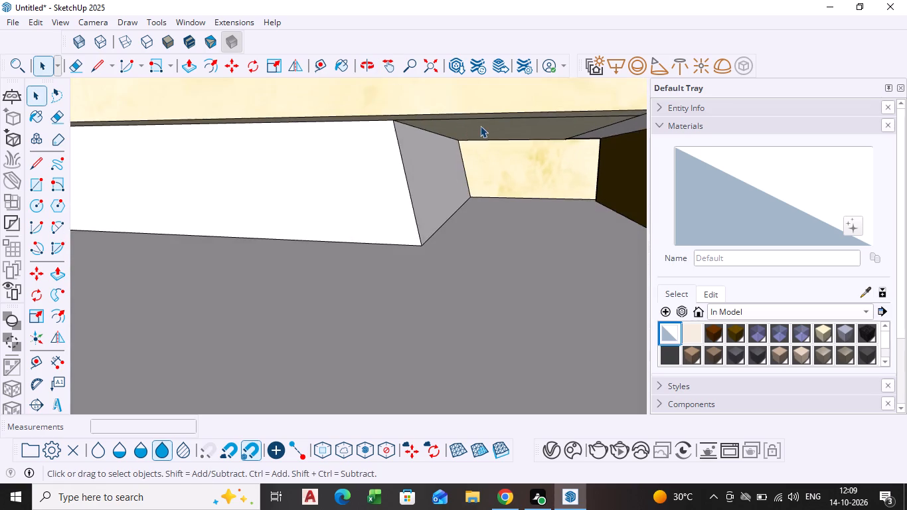
pyautogui.scroll(2, 480, 126)
pyautogui.click(486, 116)
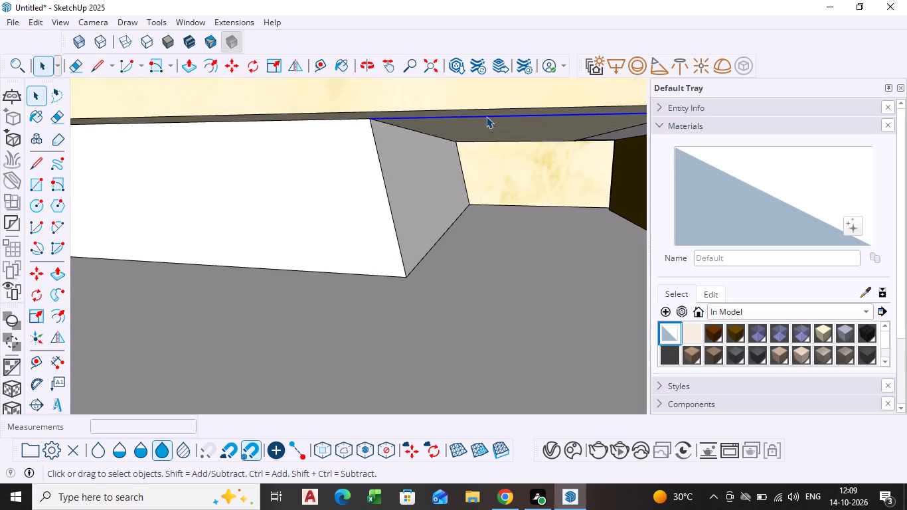
pyautogui.press('Delete')
# Draw a rotated rectangle about 7 1/8" by 4" across the recess opening, starting at the white plinth's top corner and flush with its face.
pyautogui.scroll(-4, 482, 128)
pyautogui.keyDown('shift'); pyautogui.moveTo(482, 133); pyautogui.dragTo(433, 126, button='middle'); pyautogui.keyUp('shift')
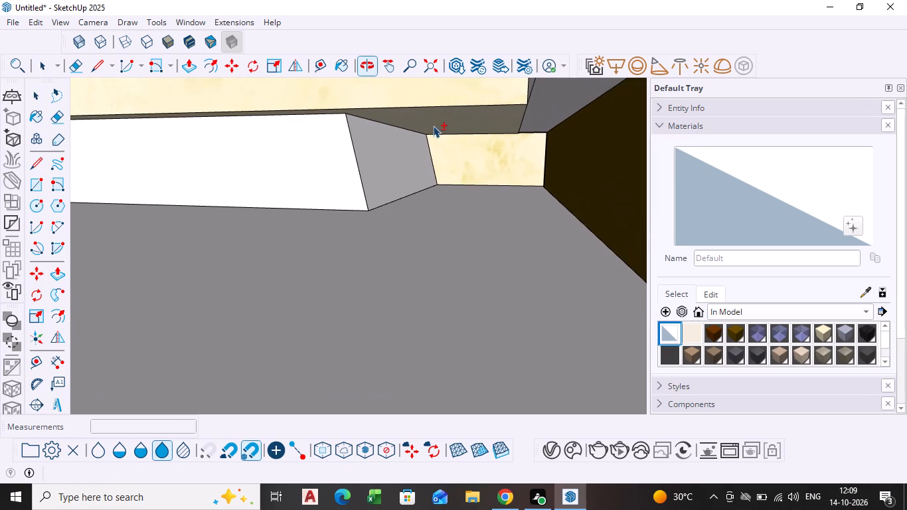
pyautogui.click(61, 189)
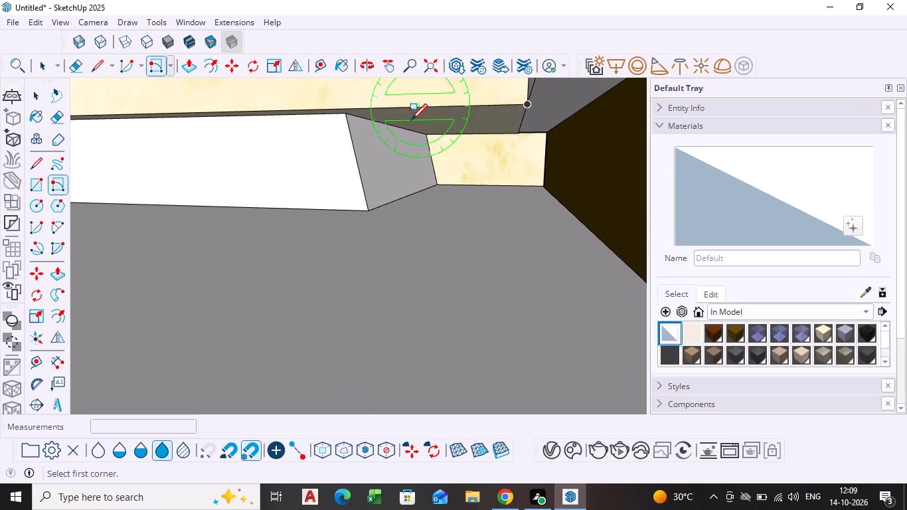
pyautogui.scroll(2, 404, 120)
pyautogui.click(331, 114)
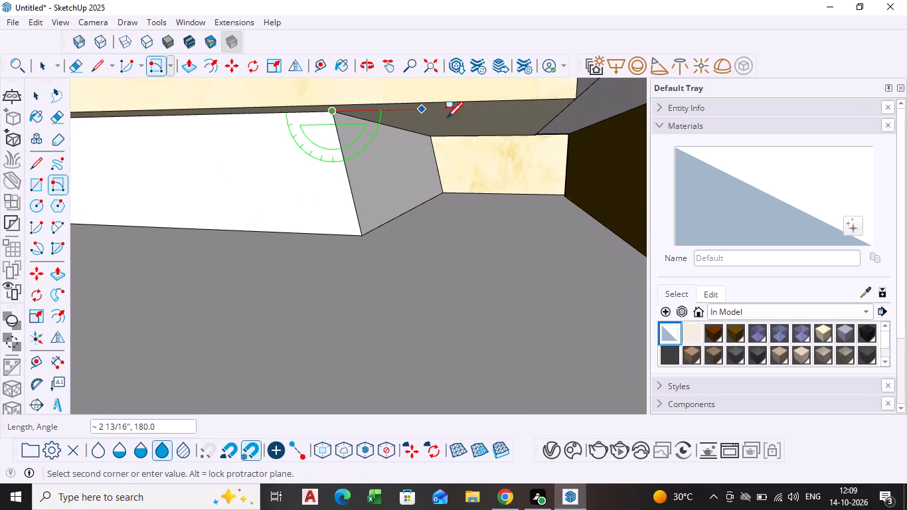
pyautogui.click(563, 109)
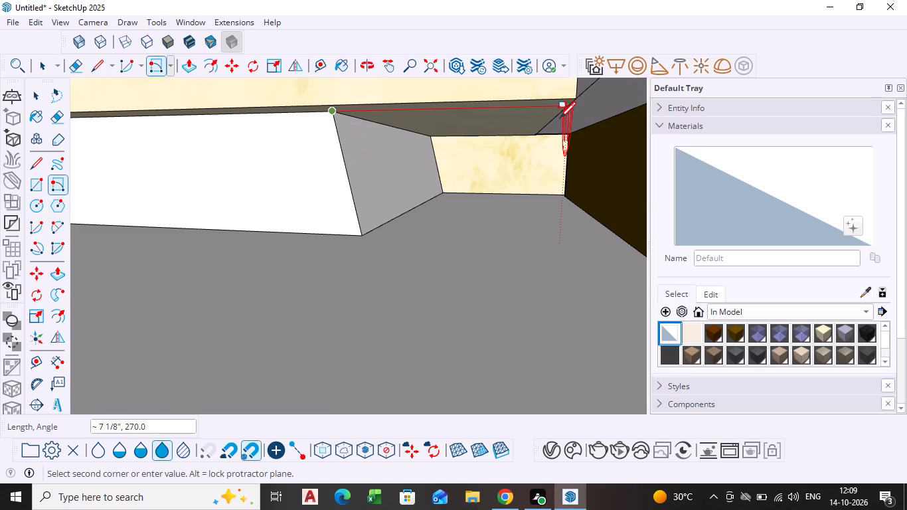
pyautogui.click(359, 232)
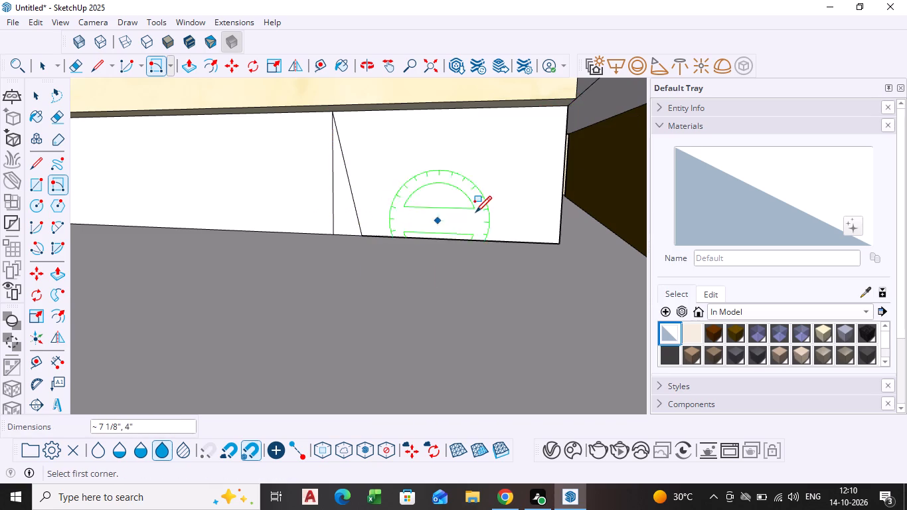
pyautogui.press('space')
# Delete the vertical and slanted edges dividing the white plinth from the new rectangle.
pyautogui.click(333, 214)
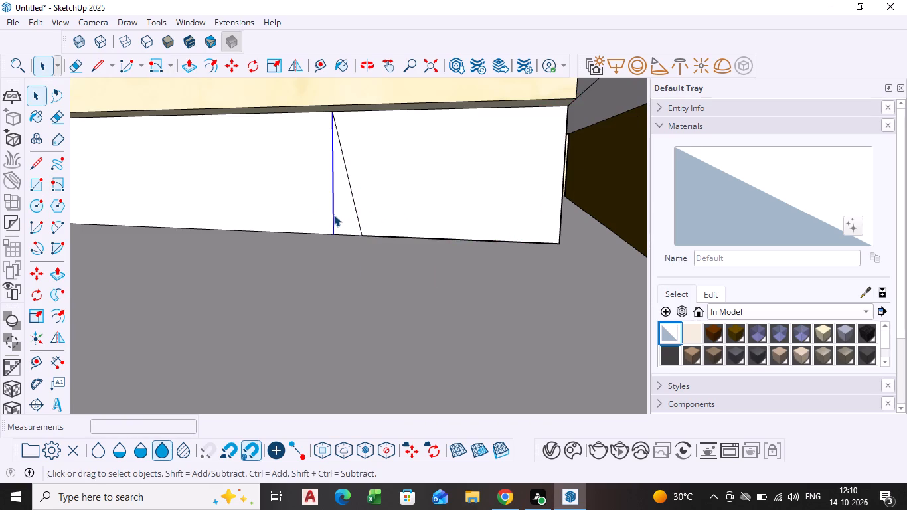
pyautogui.press('Delete')
pyautogui.click(355, 212)
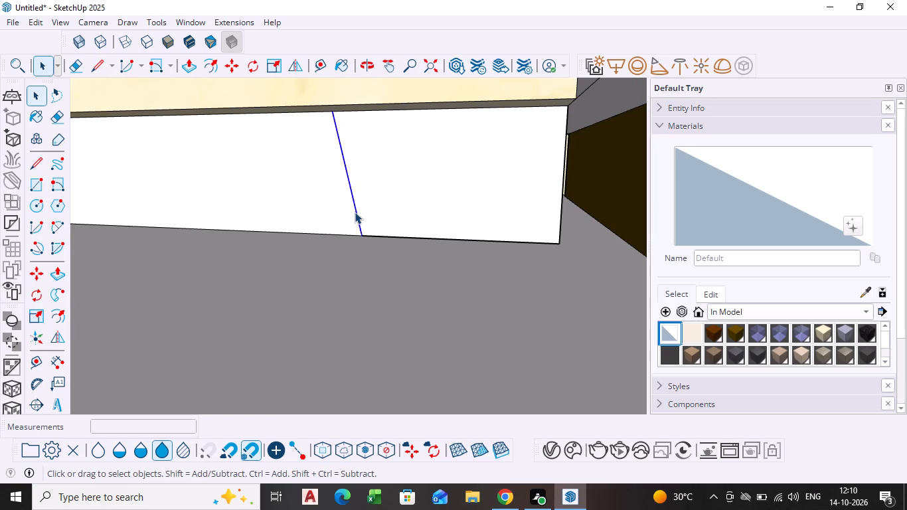
pyautogui.press('Delete')
# Examine the extended plinth and the whole kitchen model from outside the room.
pyautogui.scroll(-2, 473, 206)
pyautogui.moveTo(473, 206); pyautogui.dragTo(501, 201, button='middle')
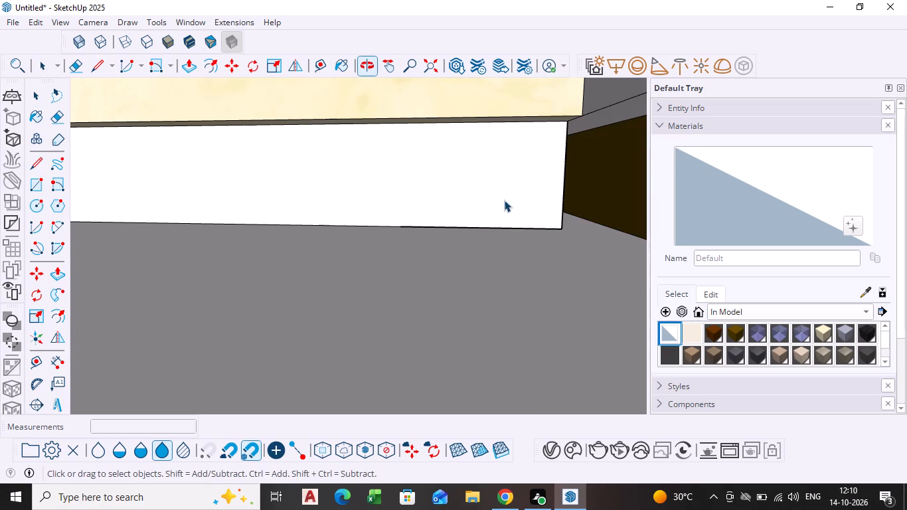
pyautogui.scroll(-9, 498, 209)
pyautogui.scroll(-9, 432, 217)
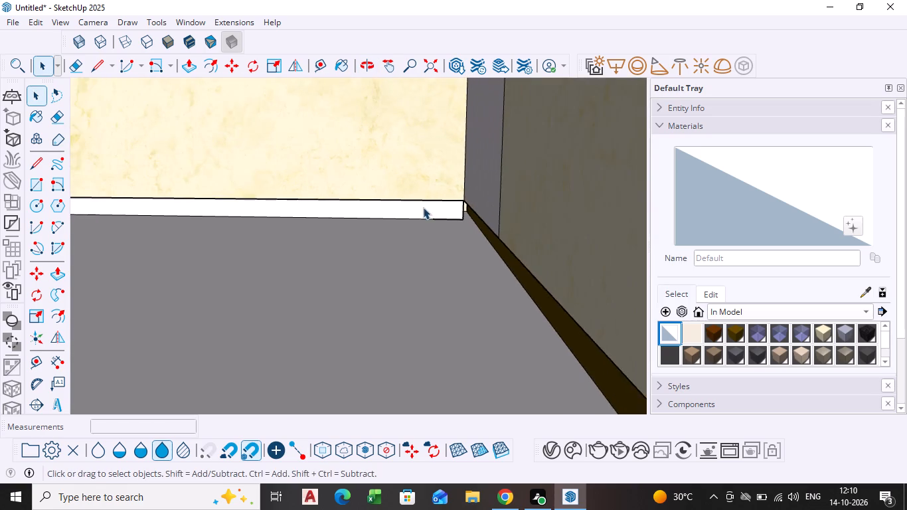
pyautogui.scroll(-17, 422, 207)
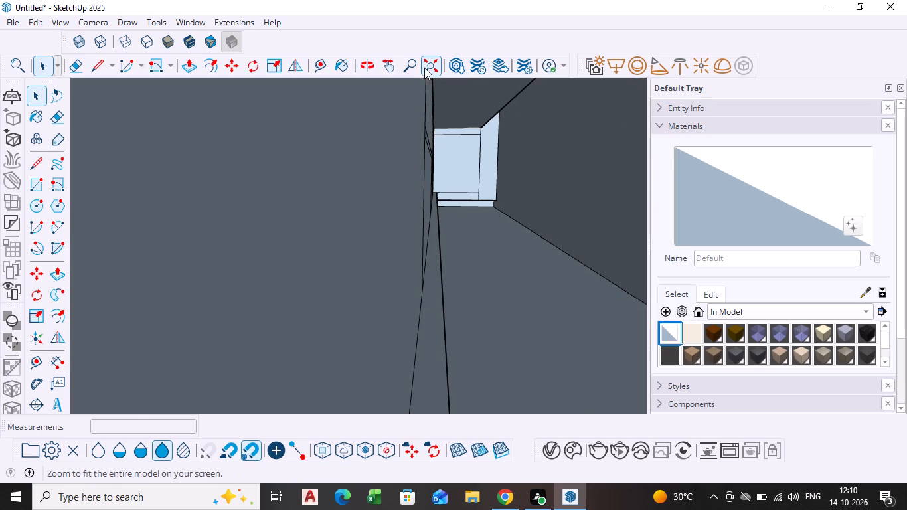
pyautogui.click(431, 62)
pyautogui.scroll(-4, 521, 212)
pyautogui.moveTo(459, 220); pyautogui.dragTo(767, 207, button='middle')
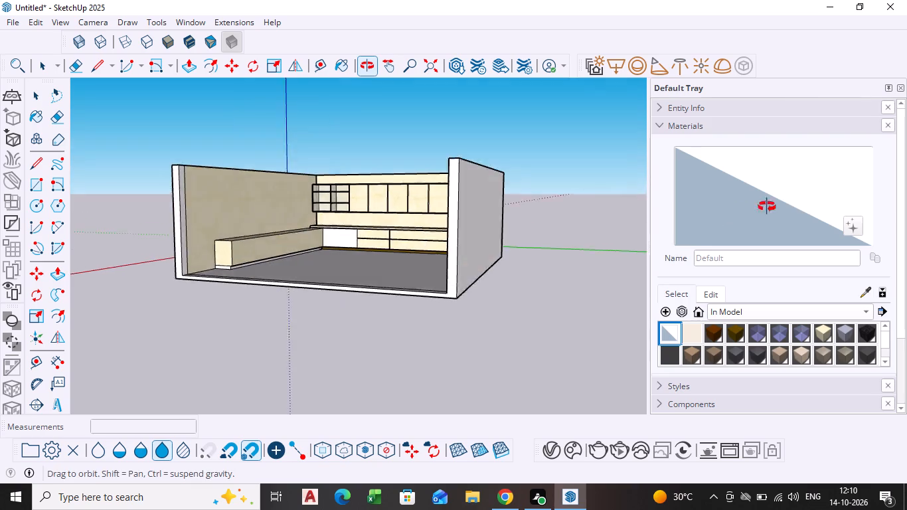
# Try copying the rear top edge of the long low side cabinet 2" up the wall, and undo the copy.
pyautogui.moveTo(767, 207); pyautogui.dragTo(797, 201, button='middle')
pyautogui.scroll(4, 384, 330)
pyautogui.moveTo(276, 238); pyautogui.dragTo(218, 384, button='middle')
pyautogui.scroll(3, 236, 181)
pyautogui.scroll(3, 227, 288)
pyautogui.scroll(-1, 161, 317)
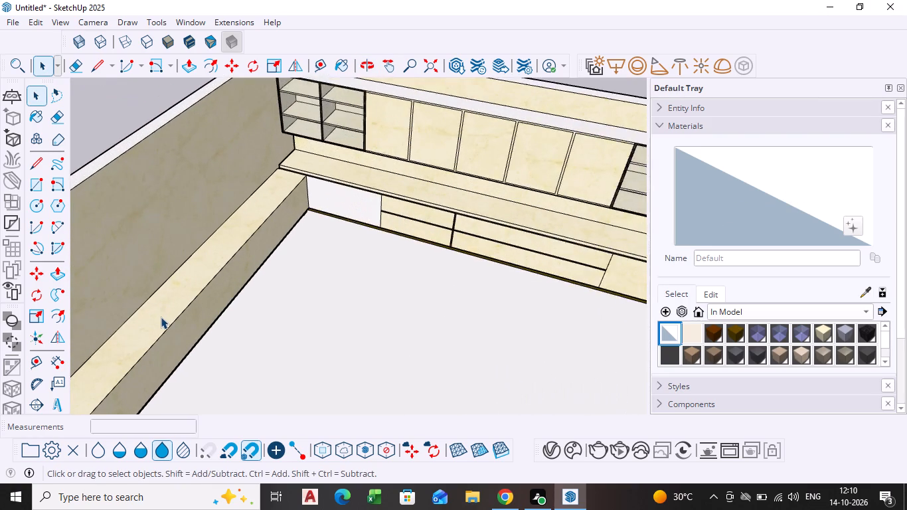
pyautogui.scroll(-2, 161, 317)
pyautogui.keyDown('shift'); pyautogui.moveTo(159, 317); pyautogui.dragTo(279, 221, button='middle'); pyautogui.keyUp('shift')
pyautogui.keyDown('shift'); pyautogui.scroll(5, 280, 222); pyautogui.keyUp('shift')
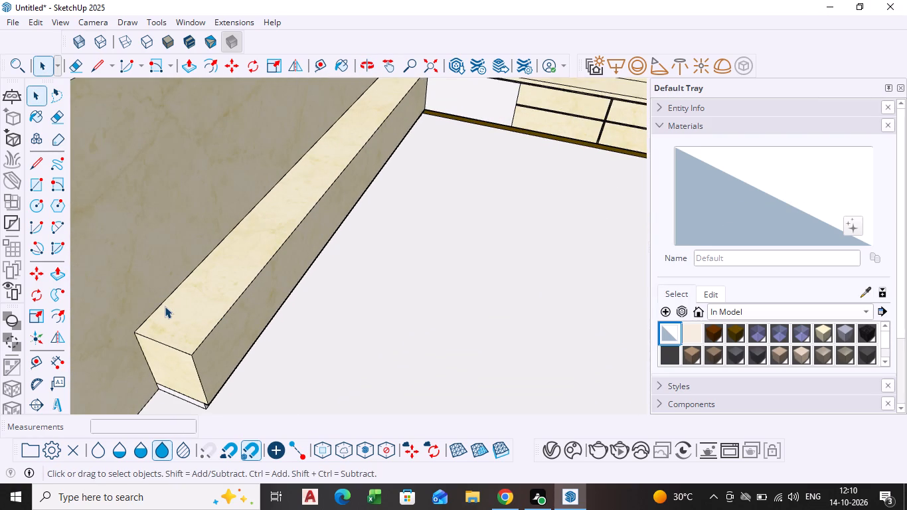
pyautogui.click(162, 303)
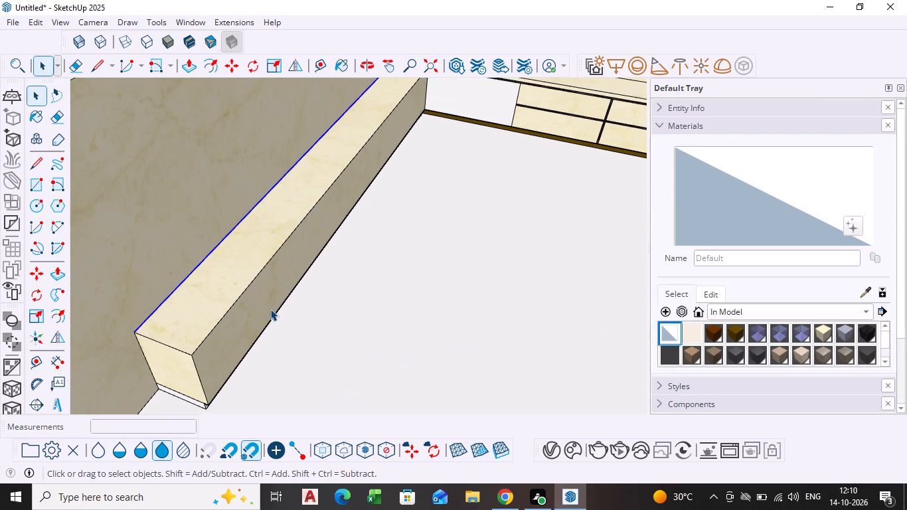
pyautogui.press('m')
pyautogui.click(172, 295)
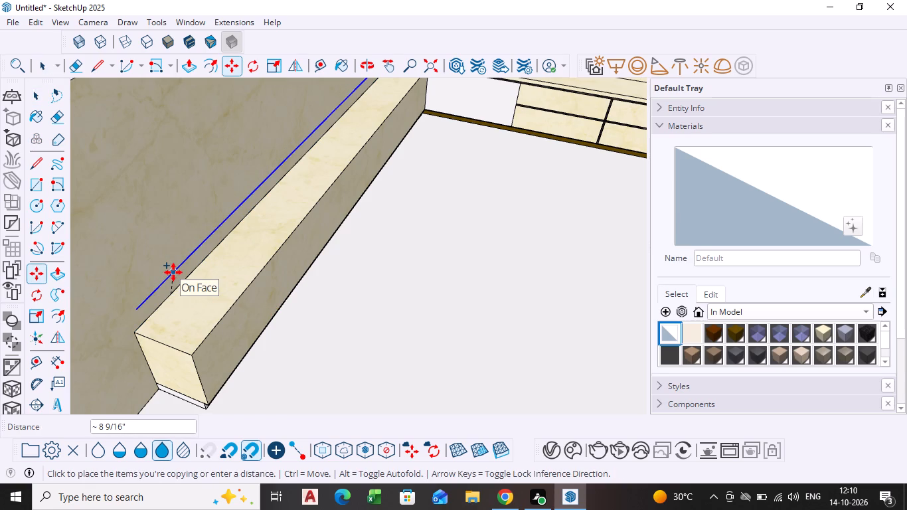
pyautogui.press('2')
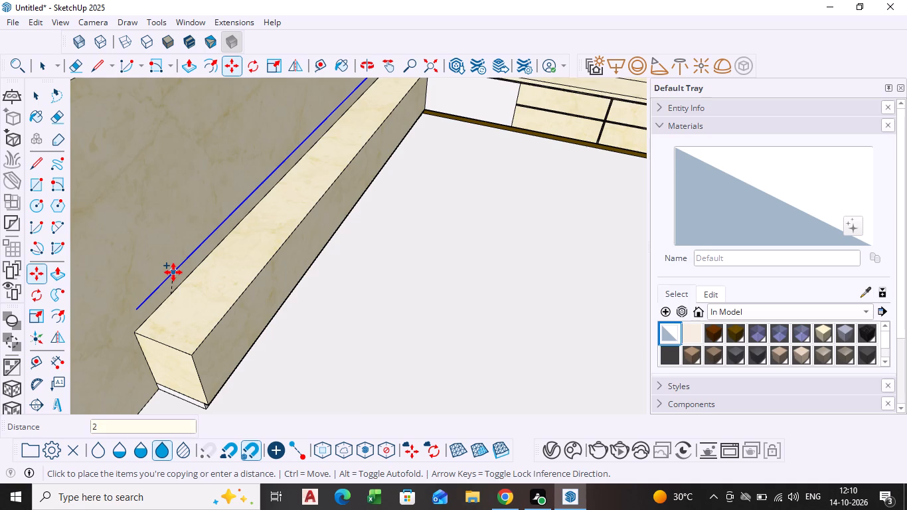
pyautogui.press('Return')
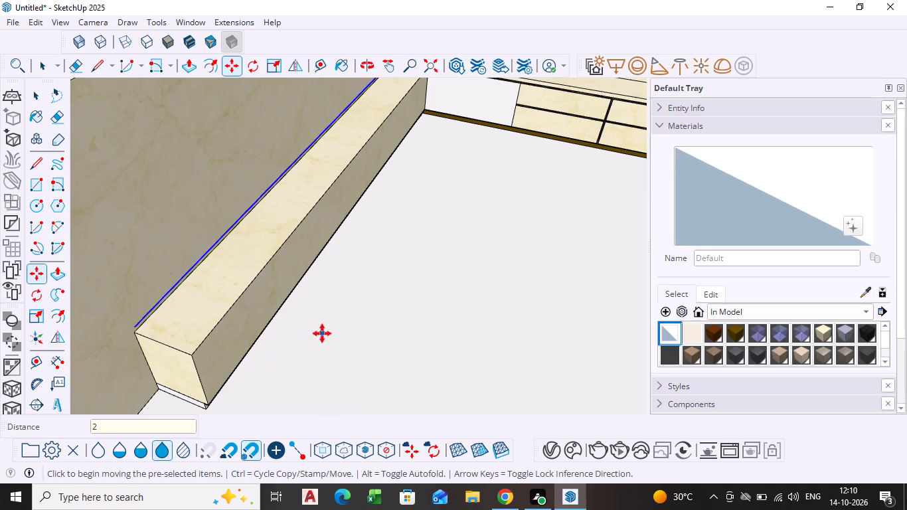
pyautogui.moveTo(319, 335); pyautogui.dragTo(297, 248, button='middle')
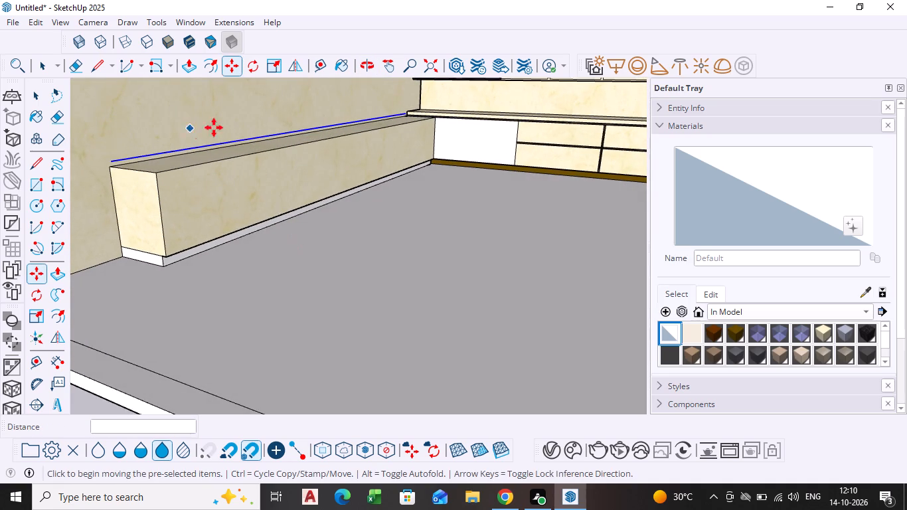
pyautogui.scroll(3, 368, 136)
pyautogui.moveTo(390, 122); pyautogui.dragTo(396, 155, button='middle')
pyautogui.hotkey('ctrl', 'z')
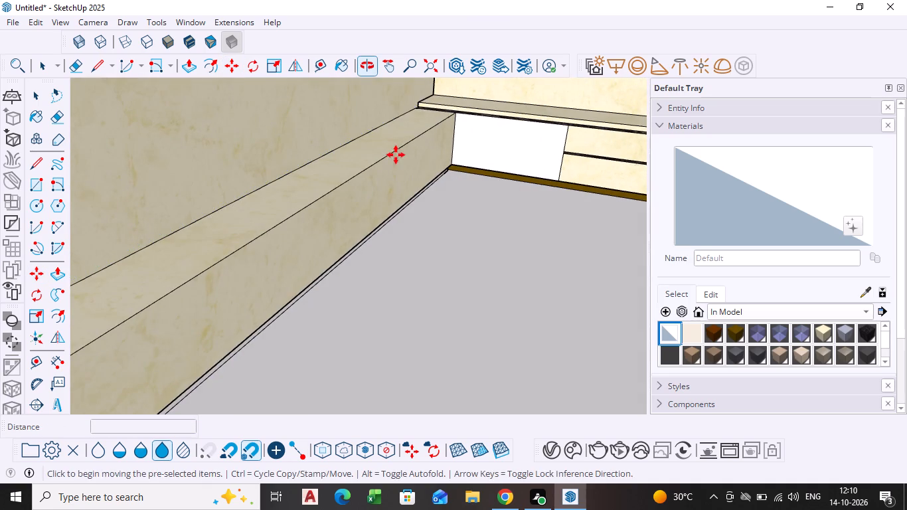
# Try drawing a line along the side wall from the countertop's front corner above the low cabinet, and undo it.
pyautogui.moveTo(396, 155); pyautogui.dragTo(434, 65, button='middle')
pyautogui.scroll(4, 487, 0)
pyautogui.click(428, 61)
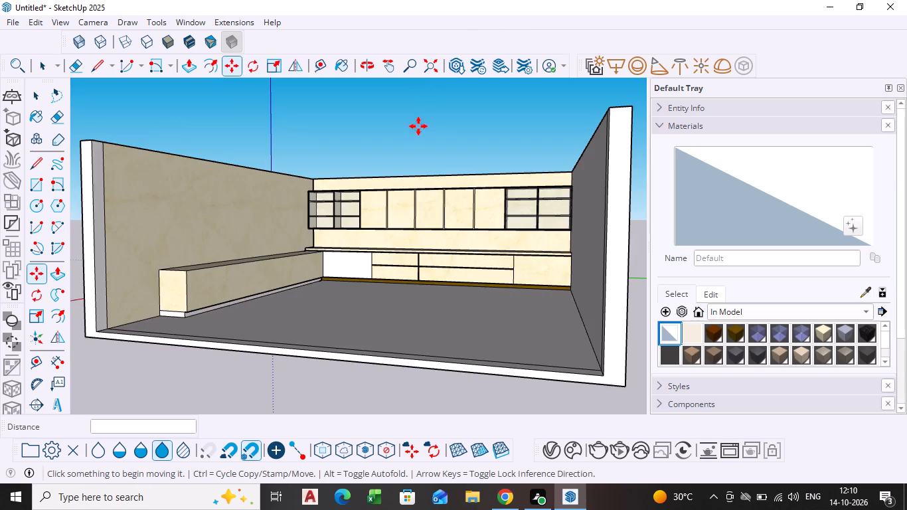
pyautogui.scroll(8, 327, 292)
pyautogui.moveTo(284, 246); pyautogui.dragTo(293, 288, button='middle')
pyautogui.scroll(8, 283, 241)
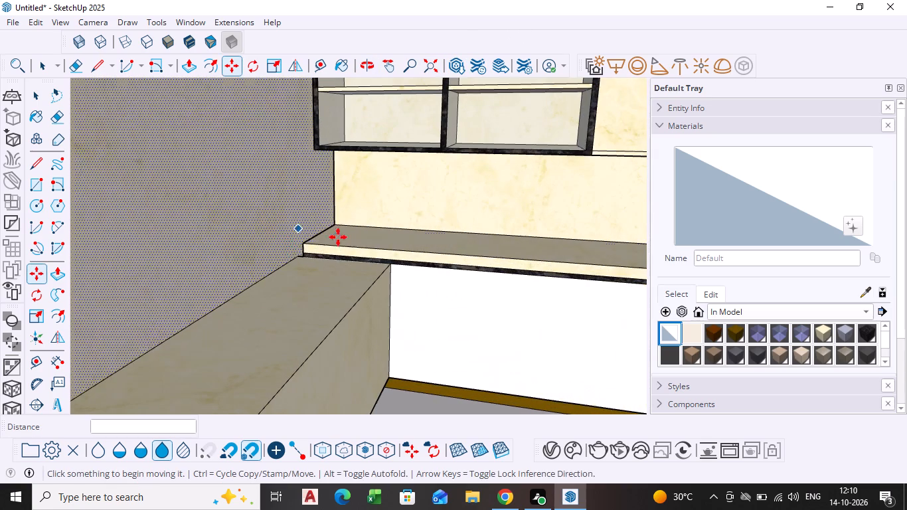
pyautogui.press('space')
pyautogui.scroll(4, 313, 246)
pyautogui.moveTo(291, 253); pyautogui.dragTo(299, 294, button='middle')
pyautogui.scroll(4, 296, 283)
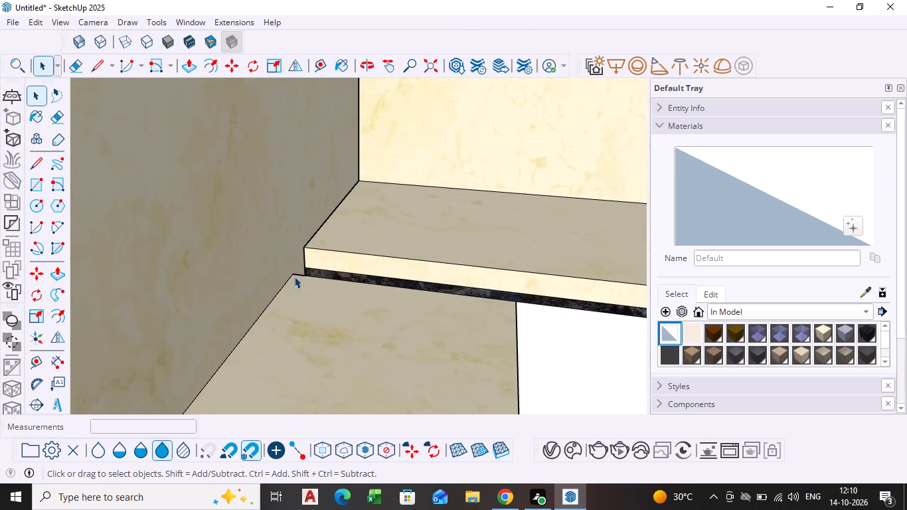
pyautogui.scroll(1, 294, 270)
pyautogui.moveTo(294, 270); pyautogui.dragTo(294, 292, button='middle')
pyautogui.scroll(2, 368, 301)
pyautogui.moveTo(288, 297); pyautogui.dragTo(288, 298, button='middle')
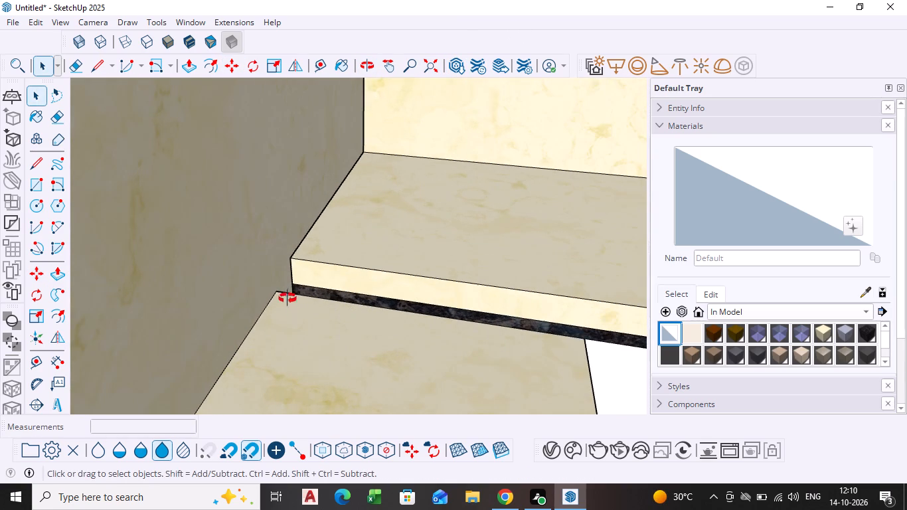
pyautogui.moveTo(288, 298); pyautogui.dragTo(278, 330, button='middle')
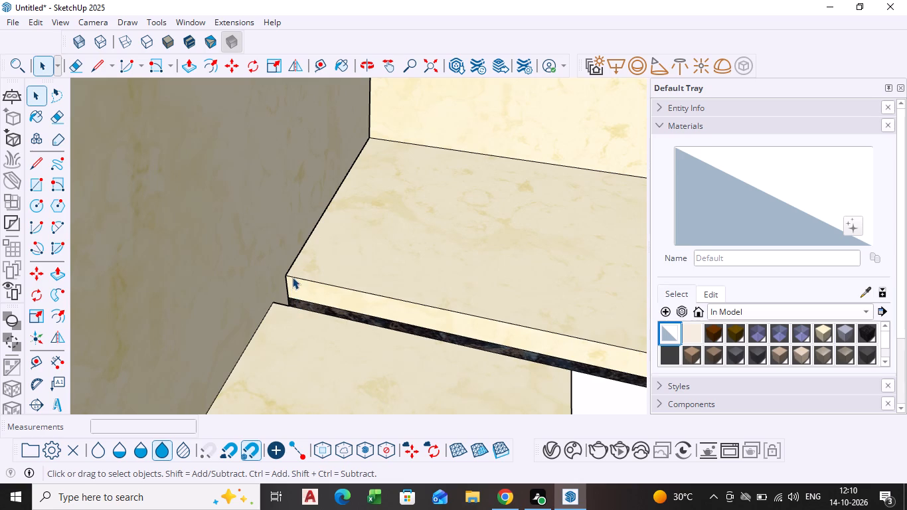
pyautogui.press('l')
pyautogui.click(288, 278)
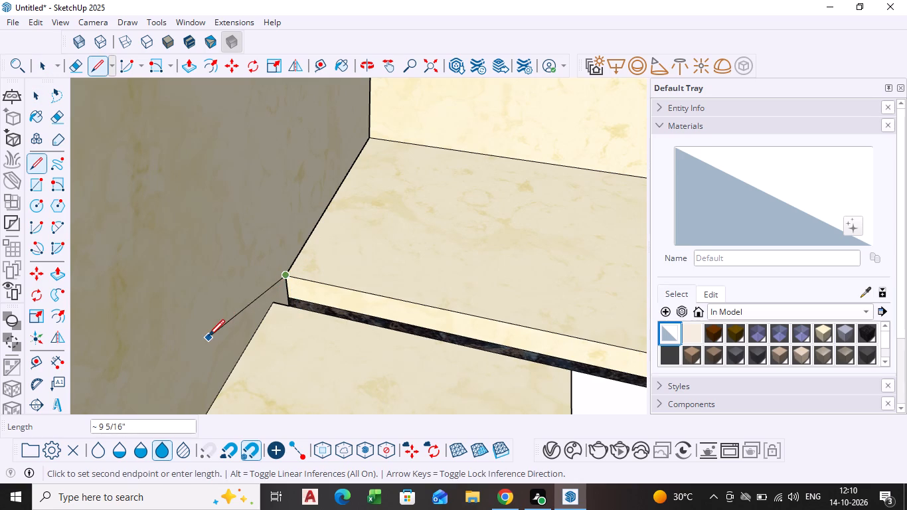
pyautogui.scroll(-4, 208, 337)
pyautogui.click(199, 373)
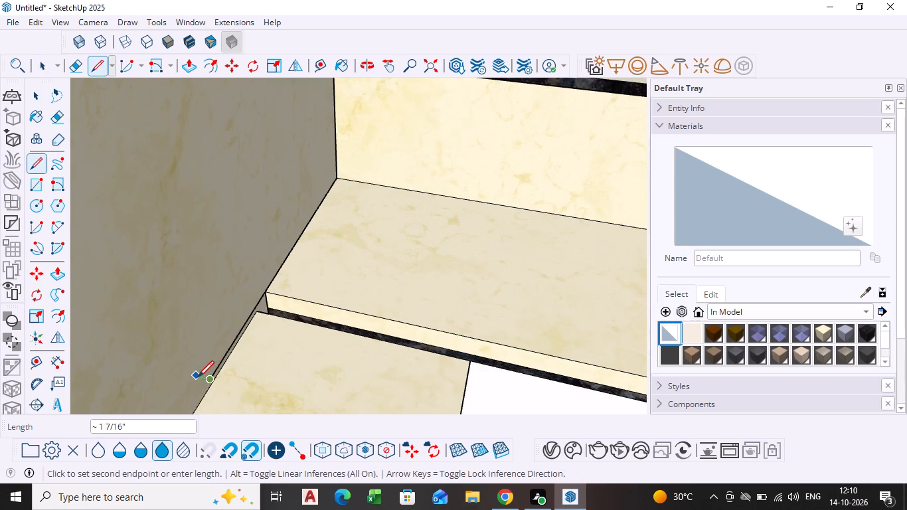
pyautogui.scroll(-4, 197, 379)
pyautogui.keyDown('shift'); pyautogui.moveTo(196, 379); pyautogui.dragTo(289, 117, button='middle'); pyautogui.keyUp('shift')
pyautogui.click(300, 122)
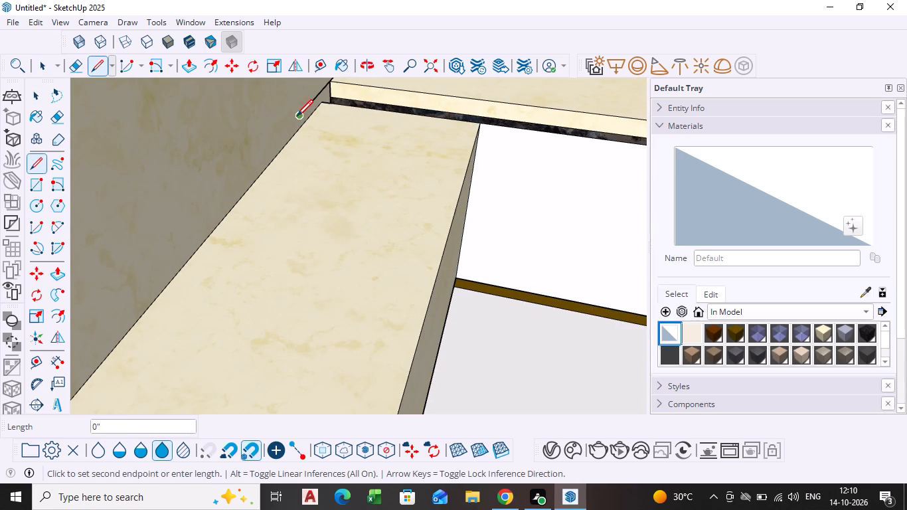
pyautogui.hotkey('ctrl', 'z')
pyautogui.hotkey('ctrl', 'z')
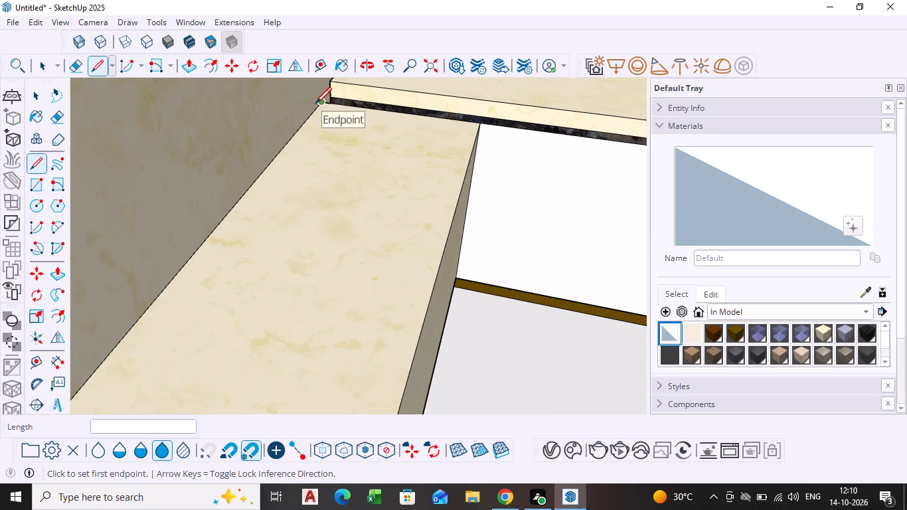
# Draw a vertical line from the low cabinet's top inner corner up across the dark strip and the countertop's front face.
pyautogui.scroll(-5, 316, 106)
pyautogui.keyDown('shift'); pyautogui.moveTo(316, 111); pyautogui.dragTo(272, 209, button='middle'); pyautogui.keyUp('shift')
pyautogui.scroll(3, 270, 197)
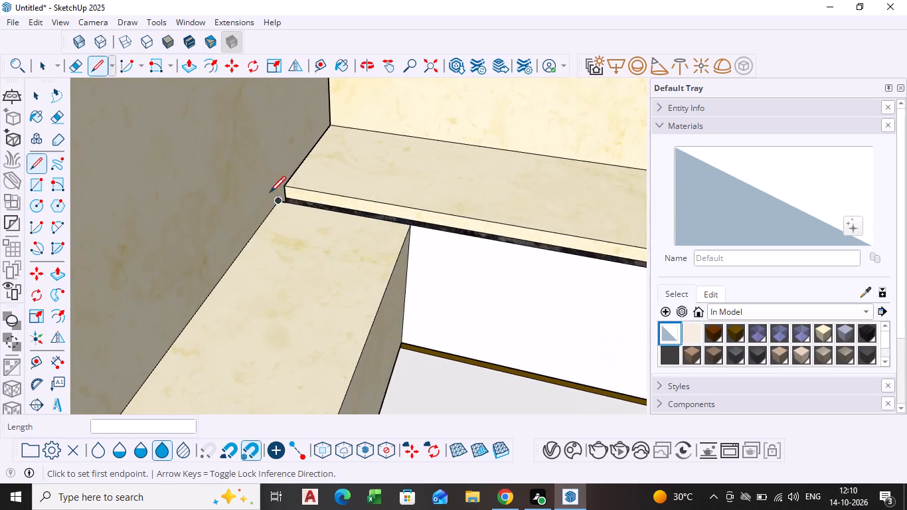
pyautogui.scroll(3, 288, 191)
pyautogui.scroll(-2, 449, 307)
pyautogui.moveTo(445, 308); pyautogui.dragTo(337, 263, button='middle')
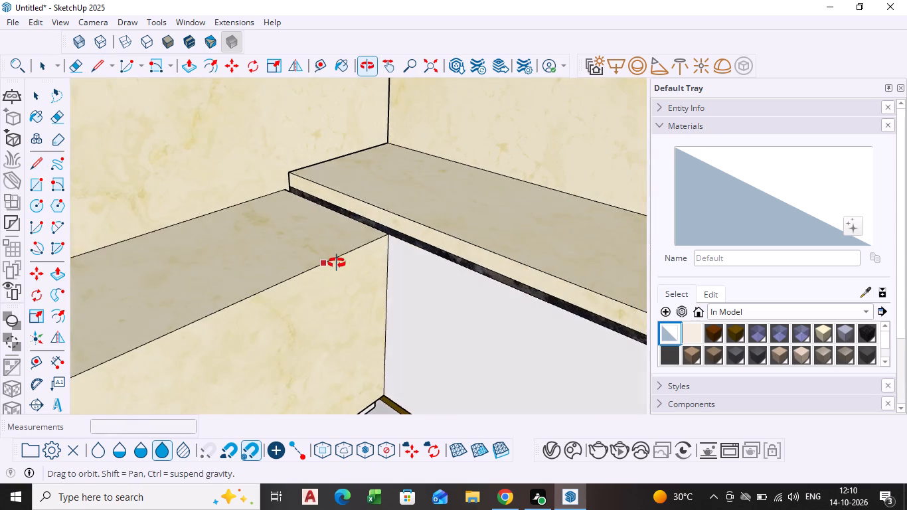
pyautogui.moveTo(337, 263); pyautogui.dragTo(315, 247, button='middle')
pyautogui.press('space')
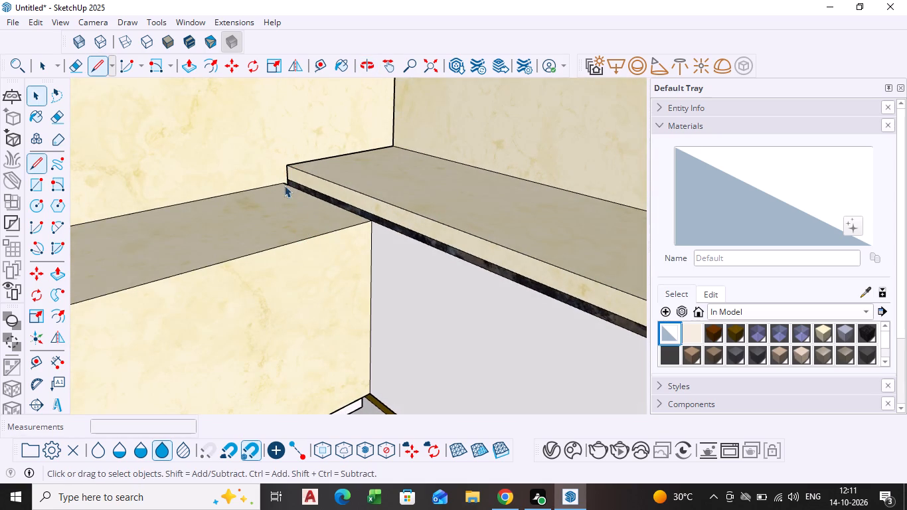
pyautogui.scroll(3, 371, 213)
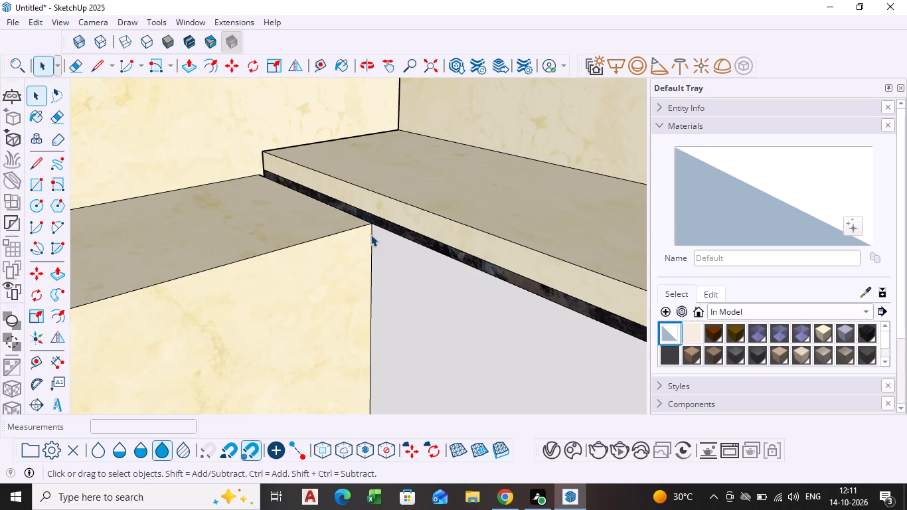
pyautogui.press('l')
pyautogui.scroll(4, 371, 234)
pyautogui.click(372, 220)
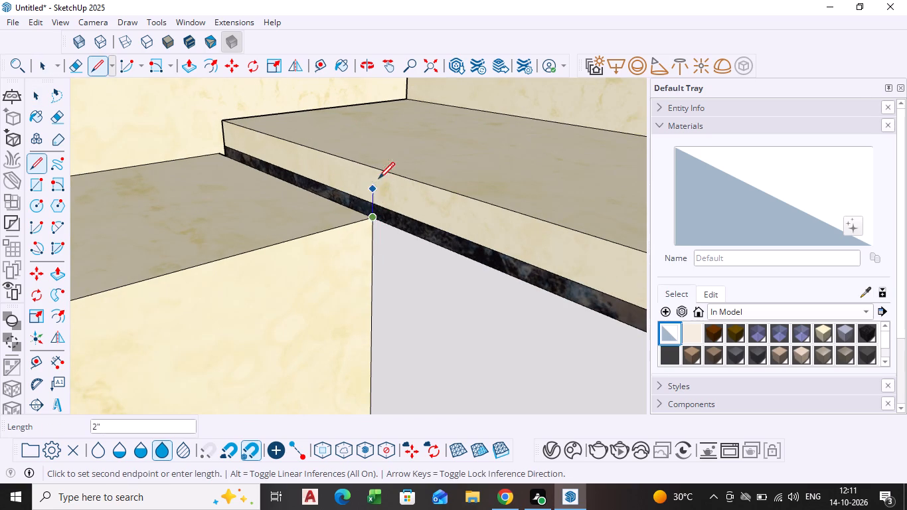
pyautogui.click(379, 173)
pyautogui.press('space')
# Push/Pull the countertop front-face section above the low cabinet outward by about 6 7/16".
pyautogui.click(363, 185)
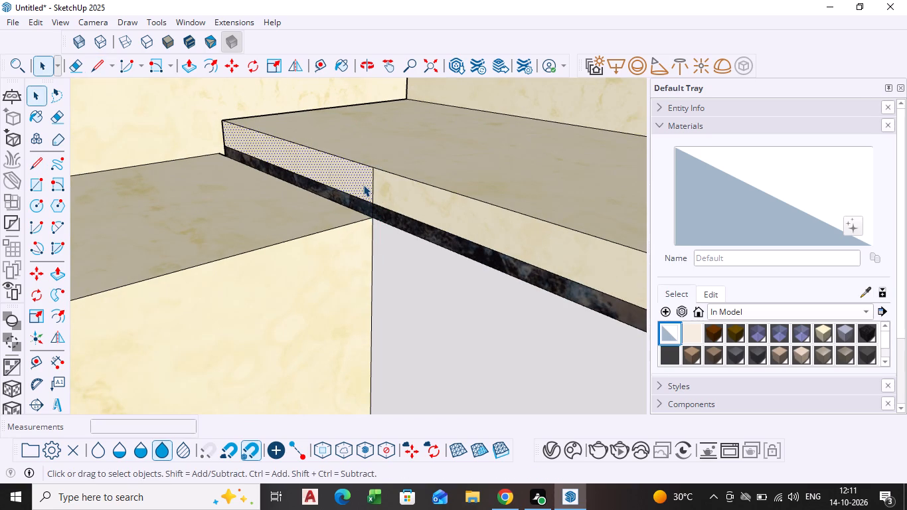
pyautogui.press('p')
pyautogui.click(363, 185)
pyautogui.click(279, 200)
pyautogui.scroll(3, 325, 214)
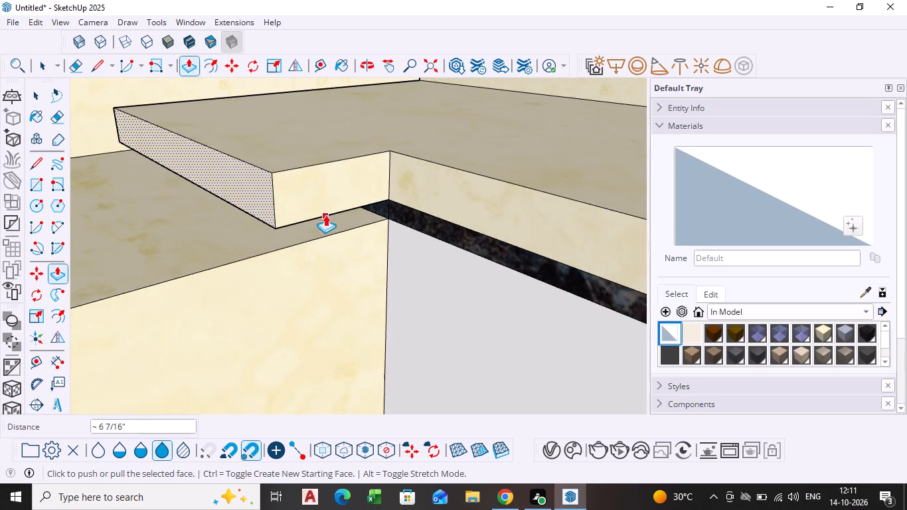
# Push/Pull the dark strip section beneath the extended countertop outward by about 6 7/16" to match it.
pyautogui.moveTo(326, 211); pyautogui.dragTo(324, 160, button='middle')
pyautogui.scroll(5, 342, 187)
pyautogui.press('space')
pyautogui.click(368, 185)
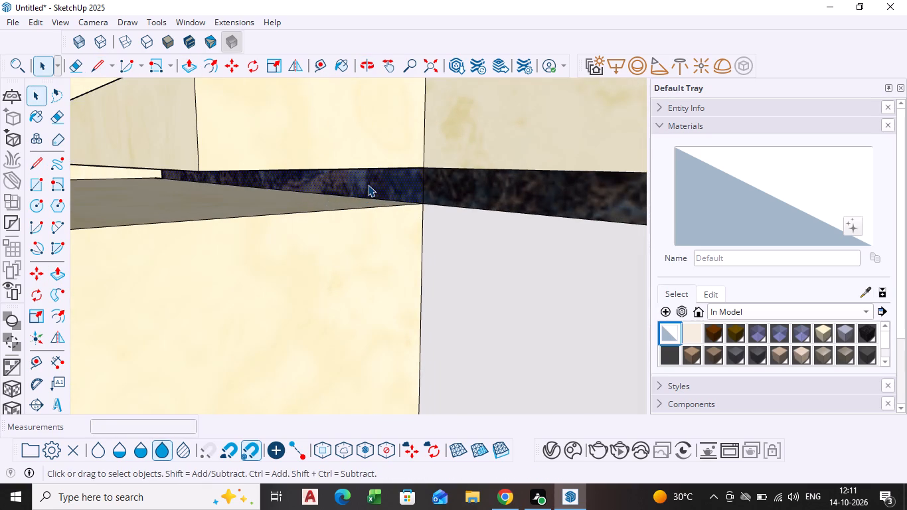
pyautogui.press('p')
pyautogui.click(368, 185)
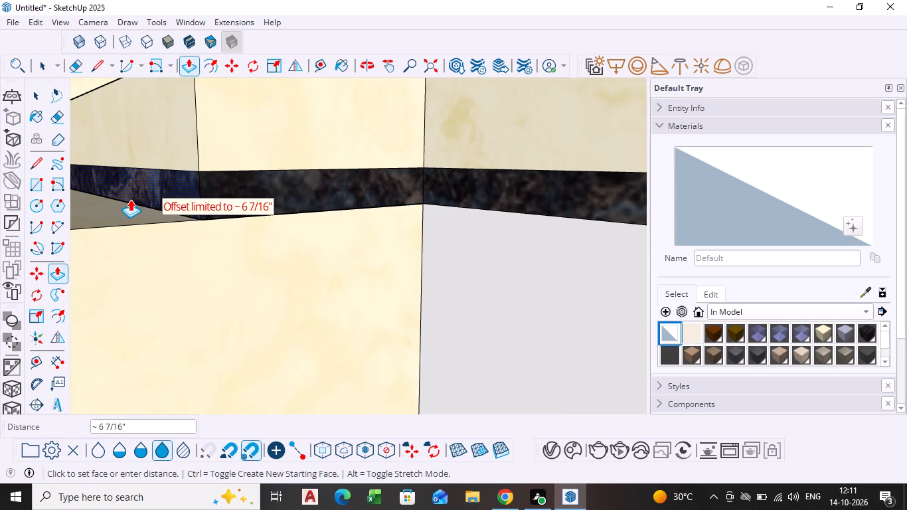
pyautogui.click(130, 199)
# Push/Pull the dark strip's end face about 20' 4 11/16" along the low cabinet's top to its far end.
pyautogui.scroll(-20, 135, 199)
pyautogui.scroll(-7, 135, 199)
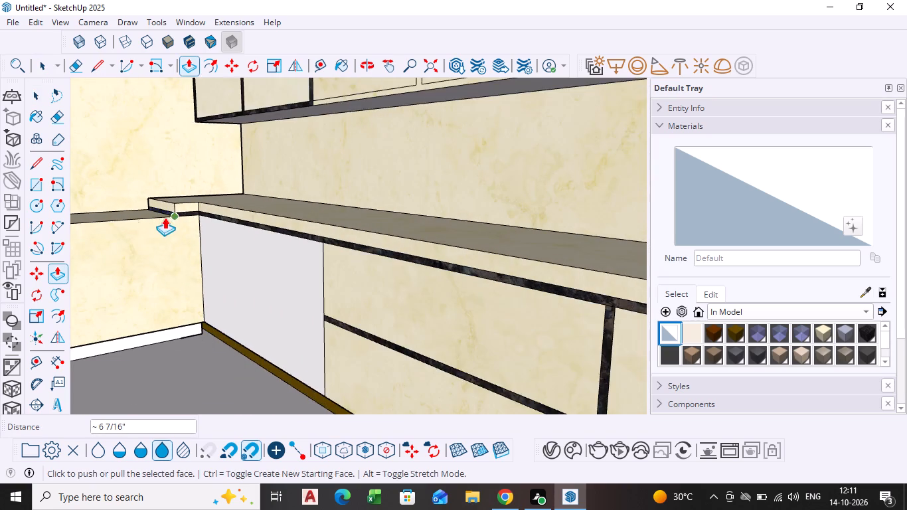
pyautogui.scroll(-1, 120, 217)
pyautogui.moveTo(116, 217); pyautogui.dragTo(364, 194, button='middle')
pyautogui.scroll(9, 385, 214)
pyautogui.press('space')
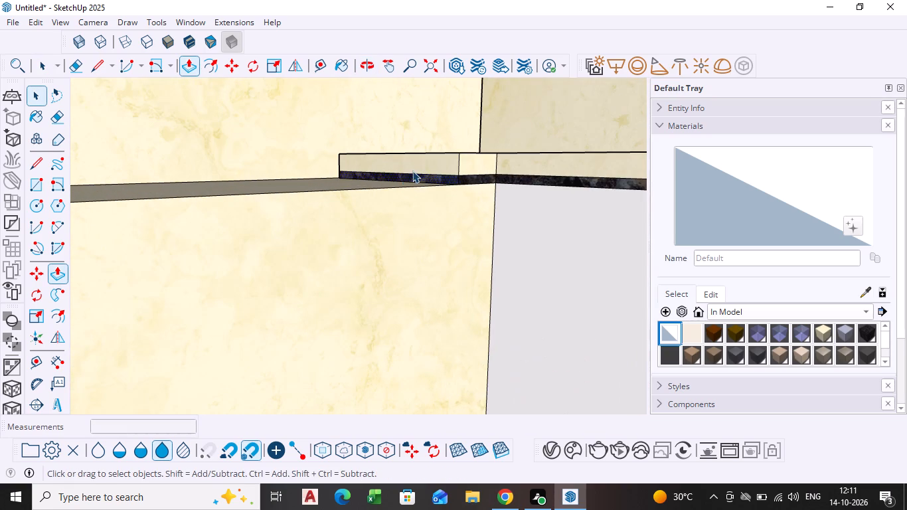
pyautogui.click(412, 175)
pyautogui.click(412, 179)
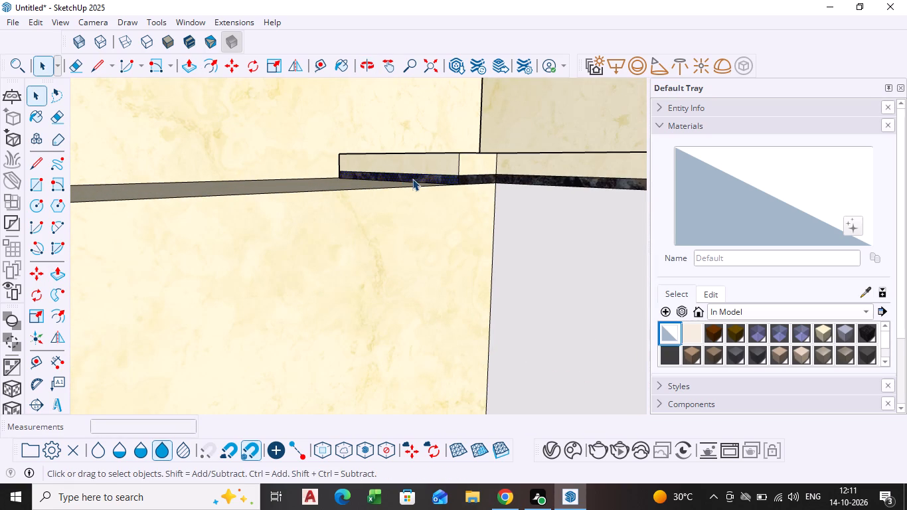
pyautogui.press('p')
pyautogui.click(412, 179)
pyautogui.scroll(-10, 207, 203)
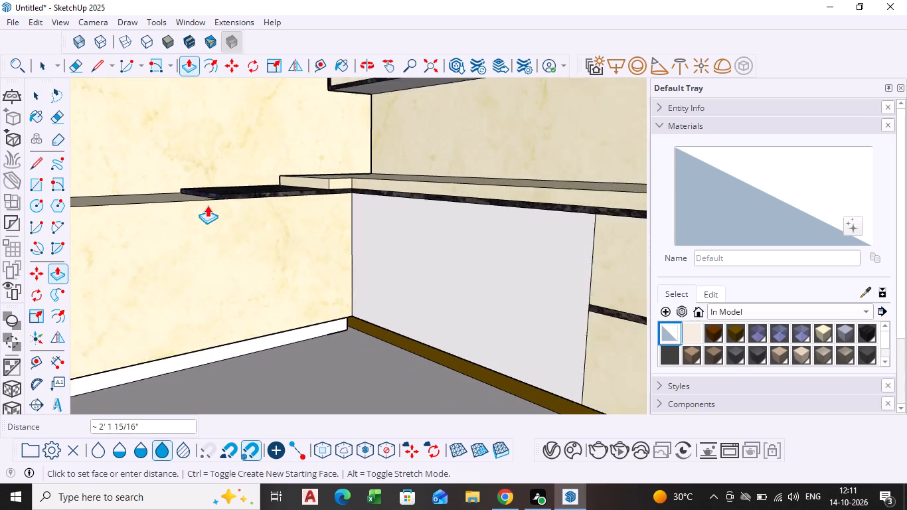
pyautogui.scroll(-14, 207, 205)
pyautogui.moveTo(207, 207); pyautogui.dragTo(222, 203, button='middle')
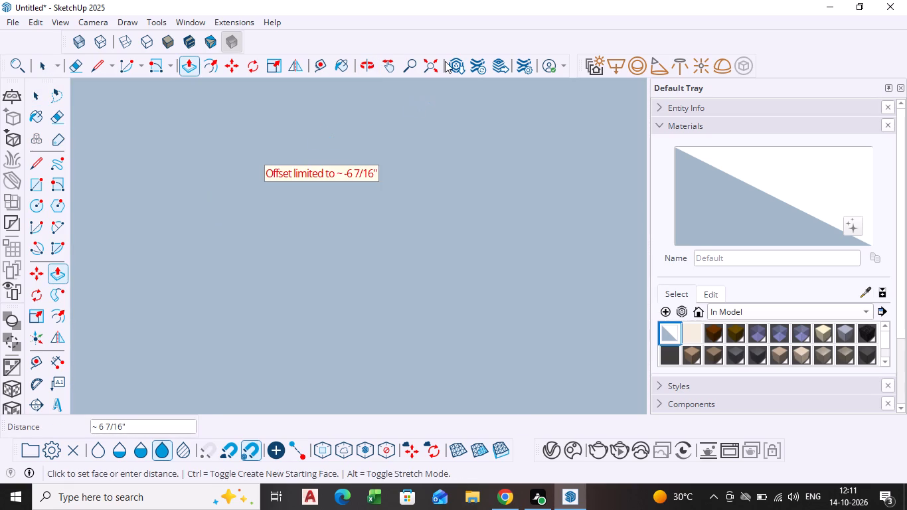
pyautogui.click(438, 65)
pyautogui.moveTo(184, 169); pyautogui.dragTo(272, 228, button='middle')
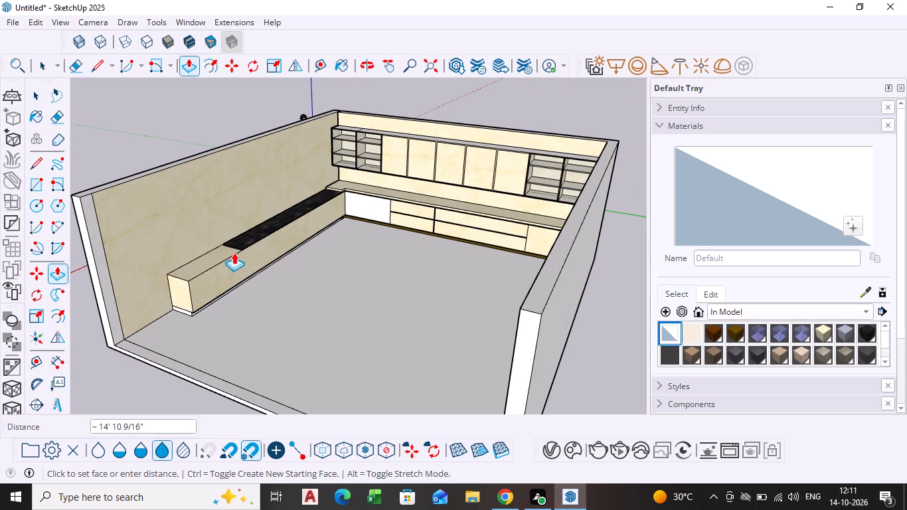
pyautogui.scroll(9, 175, 277)
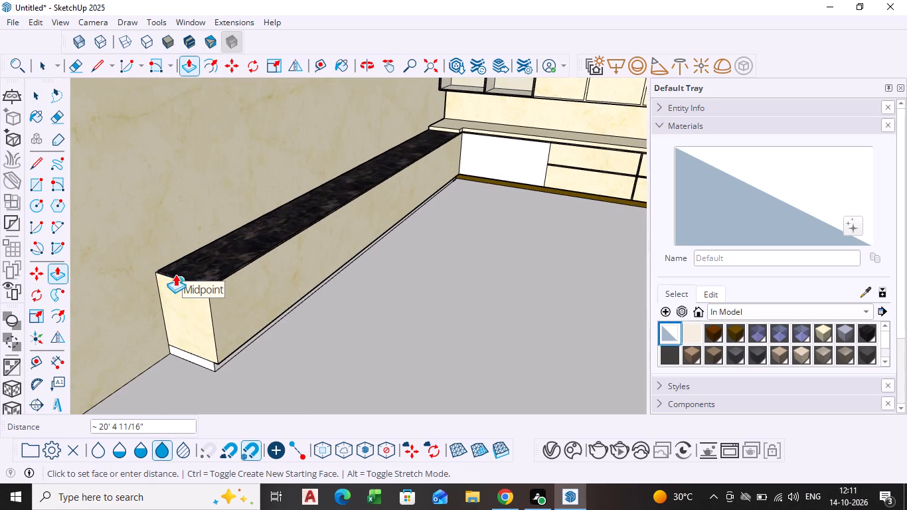
pyautogui.scroll(10, 175, 274)
pyautogui.click(167, 274)
pyautogui.moveTo(143, 294); pyautogui.dragTo(169, 307, button='middle')
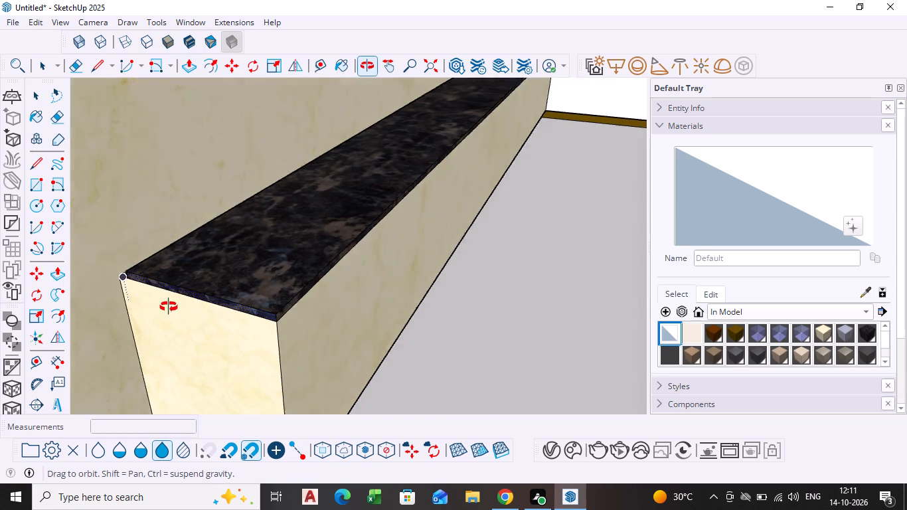
pyautogui.moveTo(169, 307); pyautogui.dragTo(226, 319, button='middle')
pyautogui.press('space')
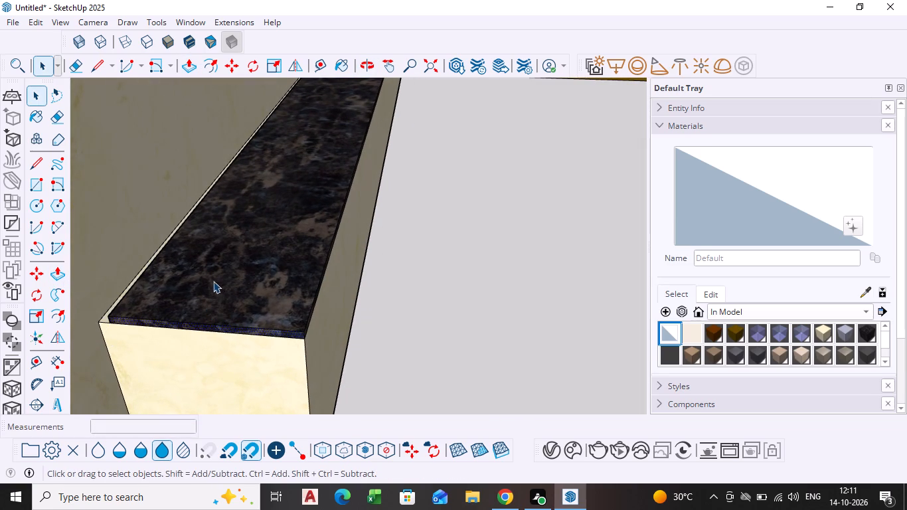
# Push/Pull the countertop's end face about 20' 4 1/2" along the low side cabinet's top to its far end.
pyautogui.scroll(-7, 213, 281)
pyautogui.keyDown('shift'); pyautogui.moveTo(210, 260); pyautogui.dragTo(0, 465, button='middle'); pyautogui.keyUp('shift')
pyautogui.scroll(5, 195, 199)
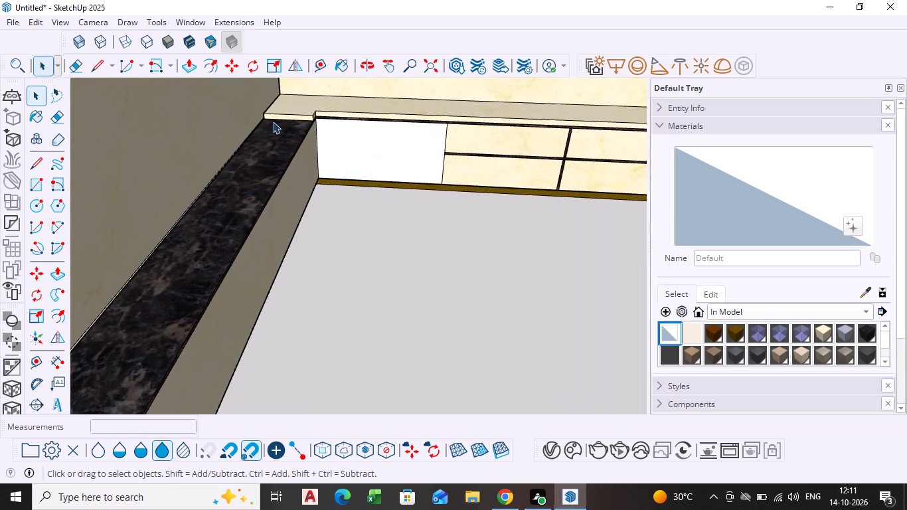
pyautogui.scroll(3, 273, 122)
pyautogui.click(277, 118)
pyautogui.click(280, 115)
pyautogui.scroll(2, 280, 115)
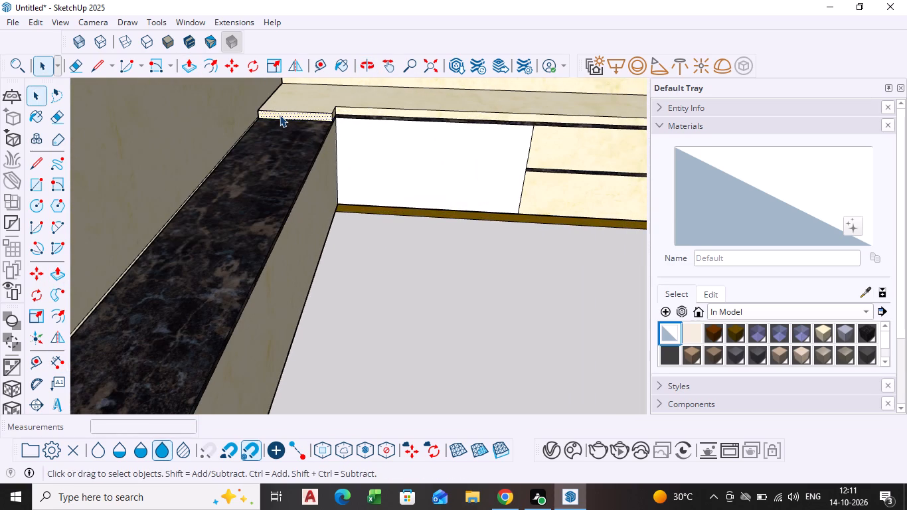
pyautogui.scroll(2, 280, 115)
pyautogui.press('p')
pyautogui.click(280, 115)
pyautogui.scroll(-4, 182, 203)
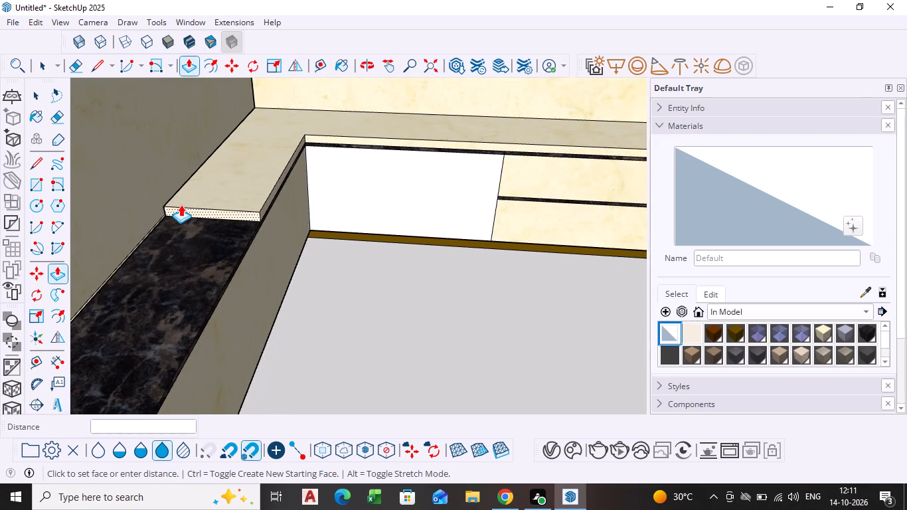
pyautogui.scroll(-20, 181, 205)
pyautogui.scroll(-4, 181, 205)
pyautogui.moveTo(147, 274); pyautogui.dragTo(169, 260, button='middle')
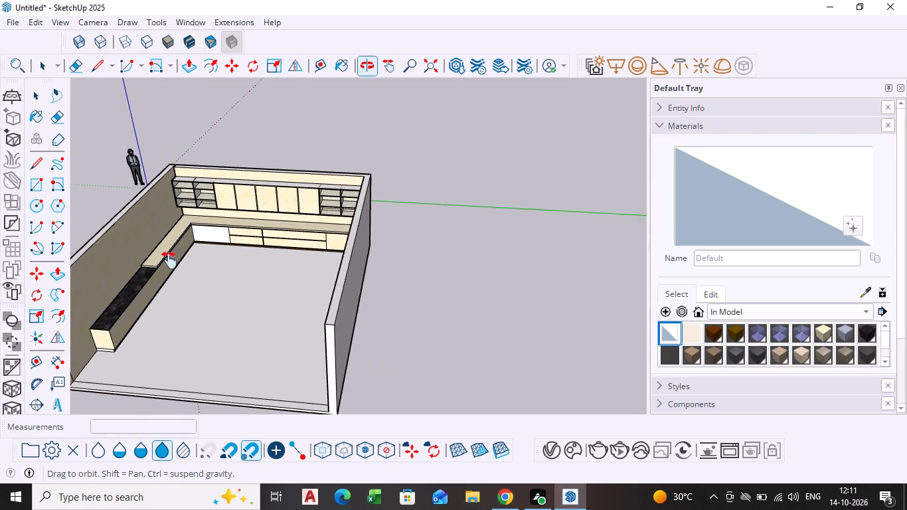
pyautogui.moveTo(169, 260); pyautogui.dragTo(224, 241, button='middle')
pyautogui.scroll(9, 167, 278)
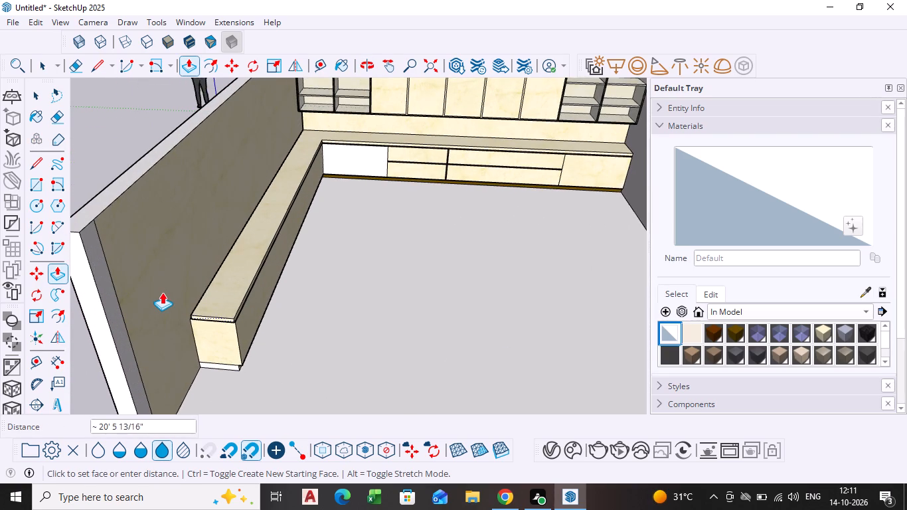
pyautogui.scroll(15, 191, 296)
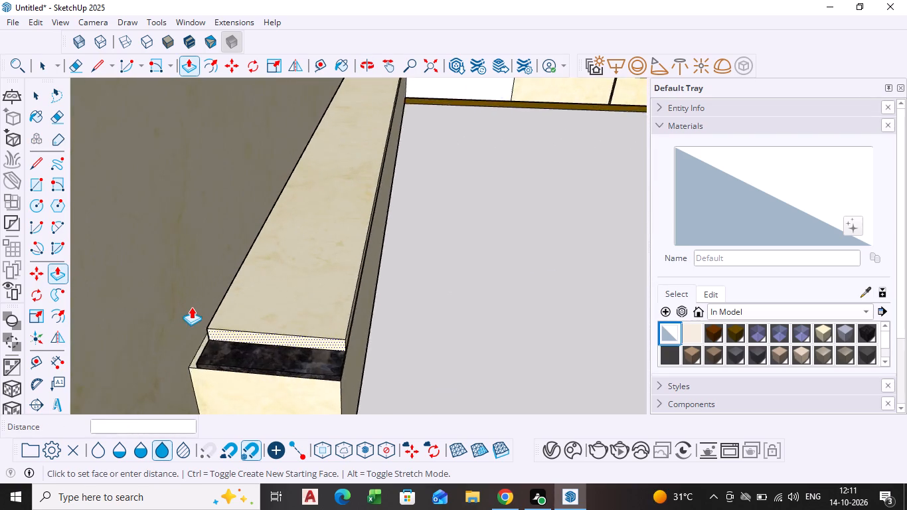
pyautogui.click(197, 353)
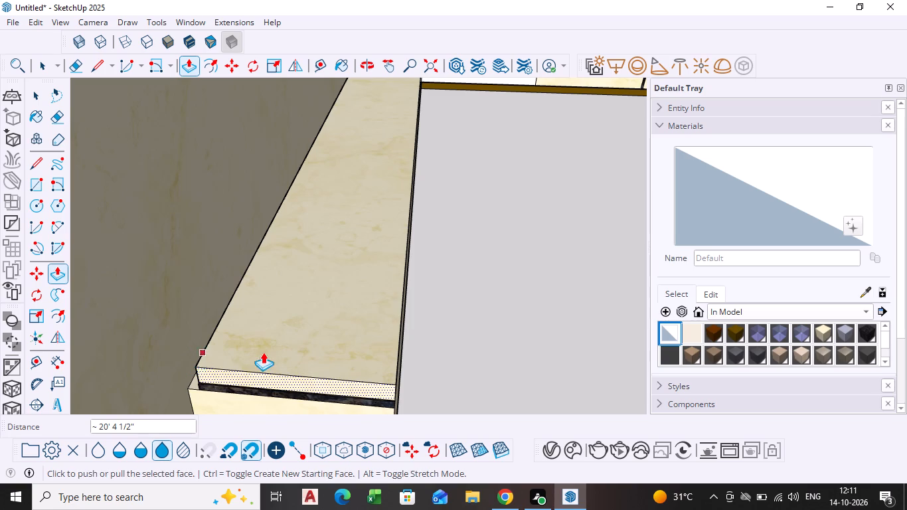
pyautogui.scroll(-2, 366, 329)
pyautogui.moveTo(366, 329); pyautogui.dragTo(201, 256, button='middle')
pyautogui.scroll(3, 367, 370)
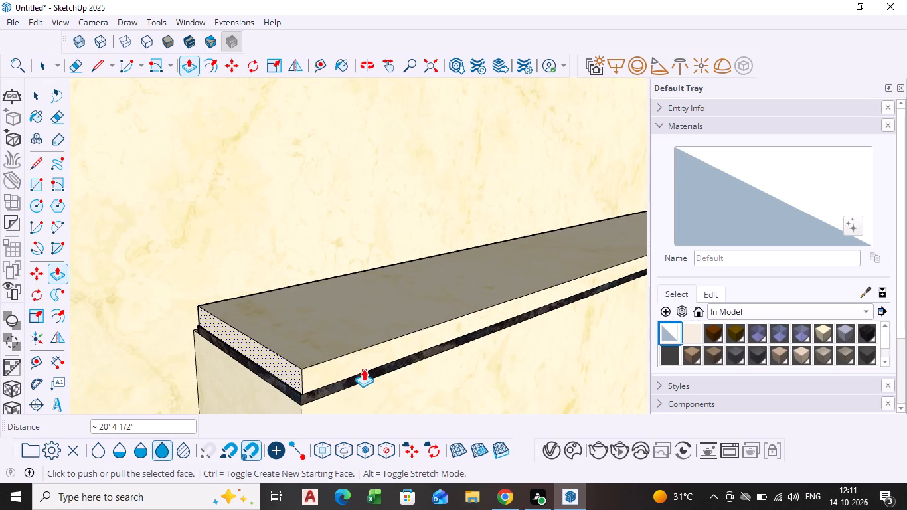
pyautogui.press('space')
# Examine the extended countertop and dark strip along the low side cabinet and at the corner with the back cabinets.
pyautogui.scroll(-10, 363, 369)
pyautogui.click(608, 377)
pyautogui.scroll(-2, 475, 359)
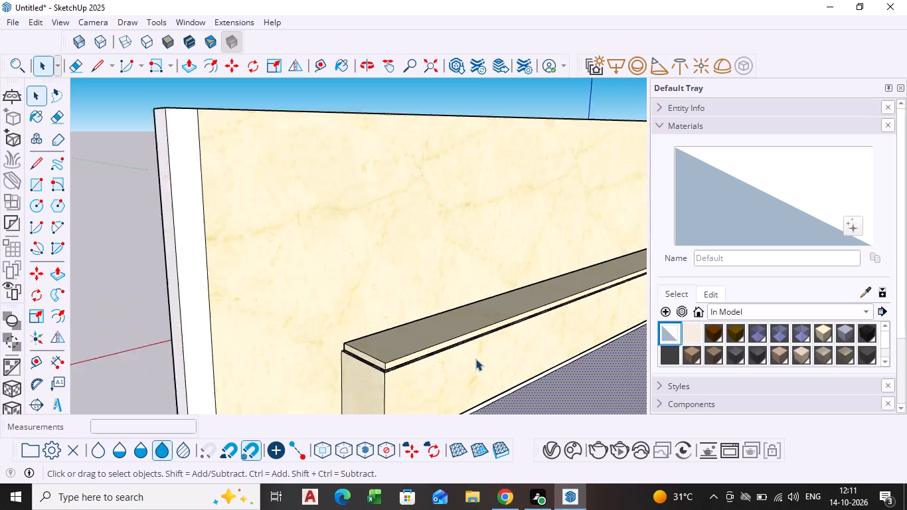
pyautogui.scroll(-5, 475, 359)
pyautogui.keyDown('shift'); pyautogui.moveTo(469, 357); pyautogui.dragTo(155, 255, button='middle'); pyautogui.keyUp('shift')
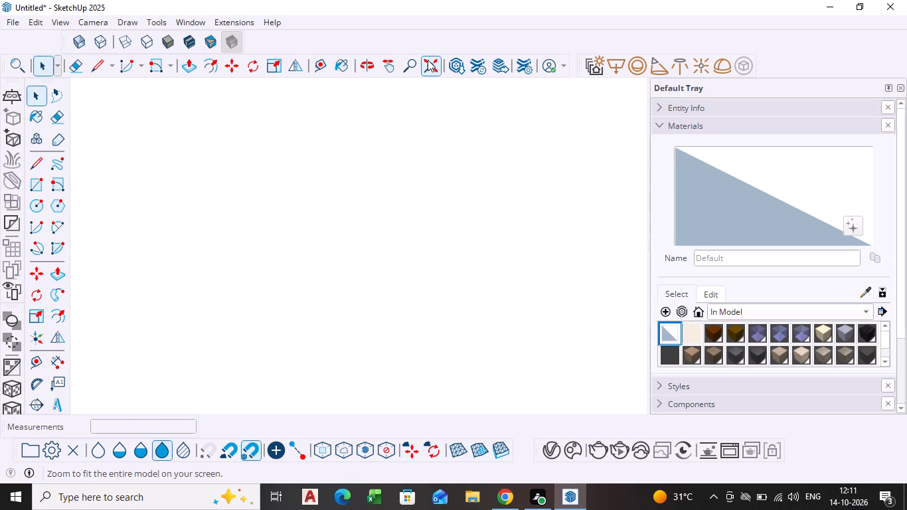
pyautogui.click(428, 60)
pyautogui.moveTo(374, 234); pyautogui.dragTo(463, 262, button='middle')
pyautogui.scroll(-1, 374, 235)
pyautogui.scroll(3, 275, 243)
pyautogui.moveTo(300, 245); pyautogui.dragTo(300, 248, button='middle')
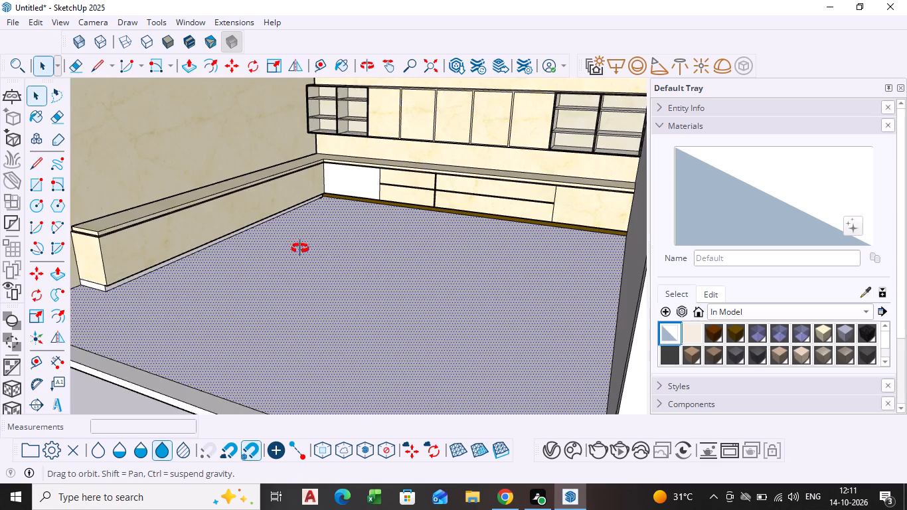
pyautogui.moveTo(300, 248); pyautogui.dragTo(355, 258, button='middle')
pyautogui.scroll(4, 258, 222)
pyautogui.scroll(-1, 258, 222)
pyautogui.moveTo(257, 222); pyautogui.dragTo(246, 222, button='middle')
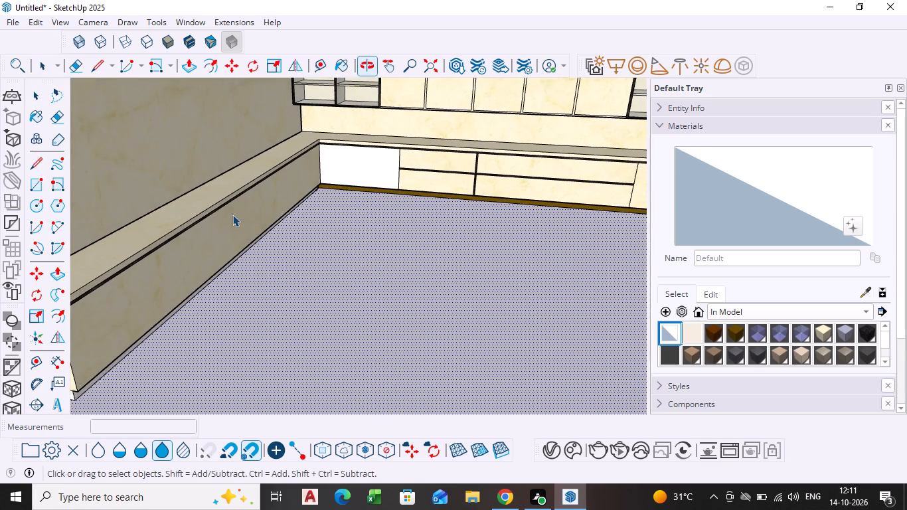
pyautogui.scroll(-2, 232, 214)
pyautogui.keyDown('shift'); pyautogui.moveTo(232, 213); pyautogui.dragTo(226, 252, button='middle'); pyautogui.keyUp('shift')
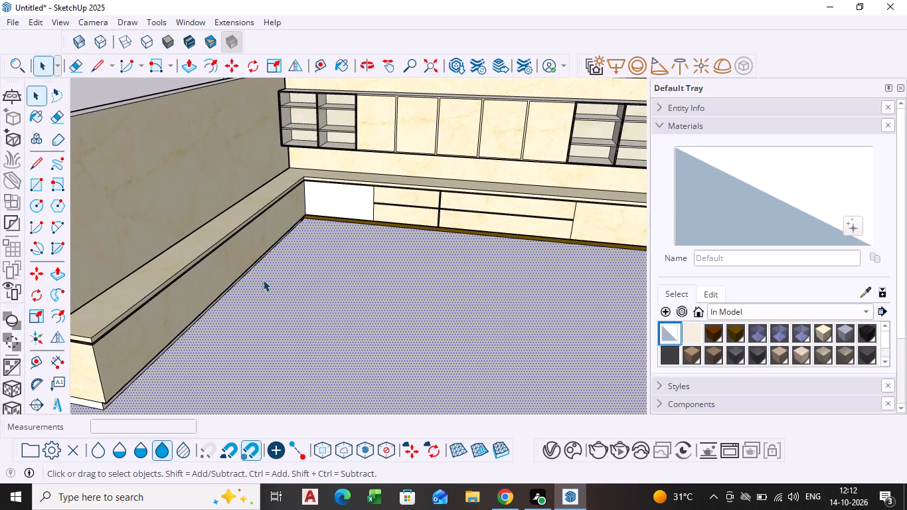
pyautogui.scroll(2, 257, 280)
pyautogui.moveTo(256, 280); pyautogui.dragTo(226, 249, button='middle')
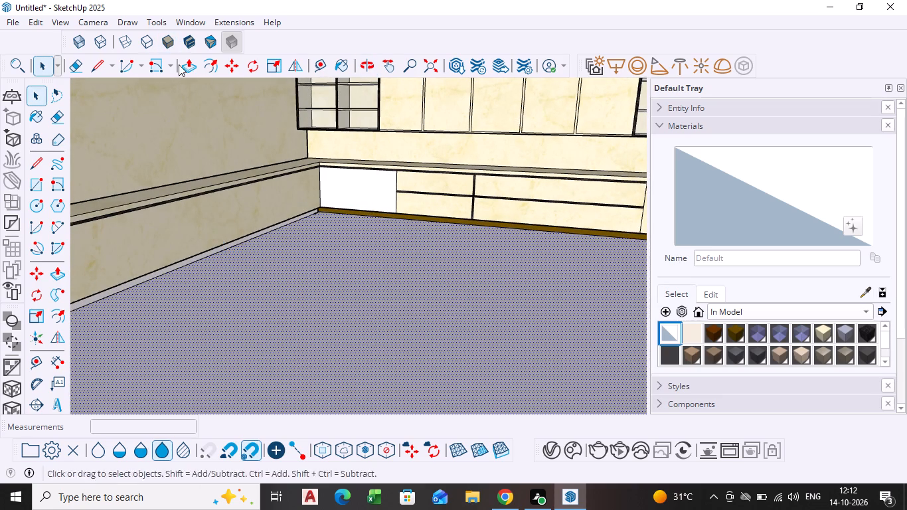
pyautogui.scroll(-3, 179, 78)
pyautogui.scroll(-3, 178, 187)
pyautogui.keyDown('shift'); pyautogui.moveTo(177, 198); pyautogui.dragTo(291, 240, button='middle'); pyautogui.keyUp('shift')
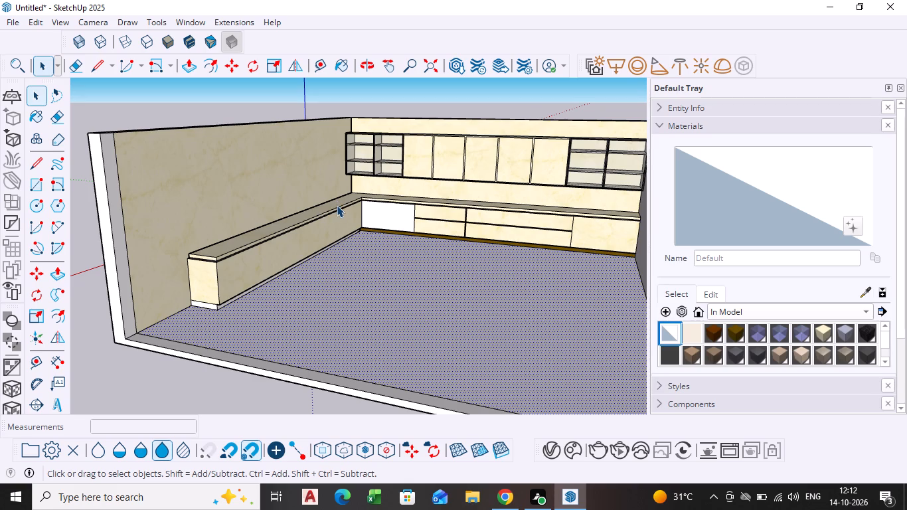
# Push/Pull the side countertop's back face 1 3/16" to the wall, closing the narrow gap behind it.
pyautogui.scroll(3, 295, 216)
pyautogui.scroll(4, 216, 245)
pyautogui.moveTo(213, 246); pyautogui.dragTo(235, 288, button='middle')
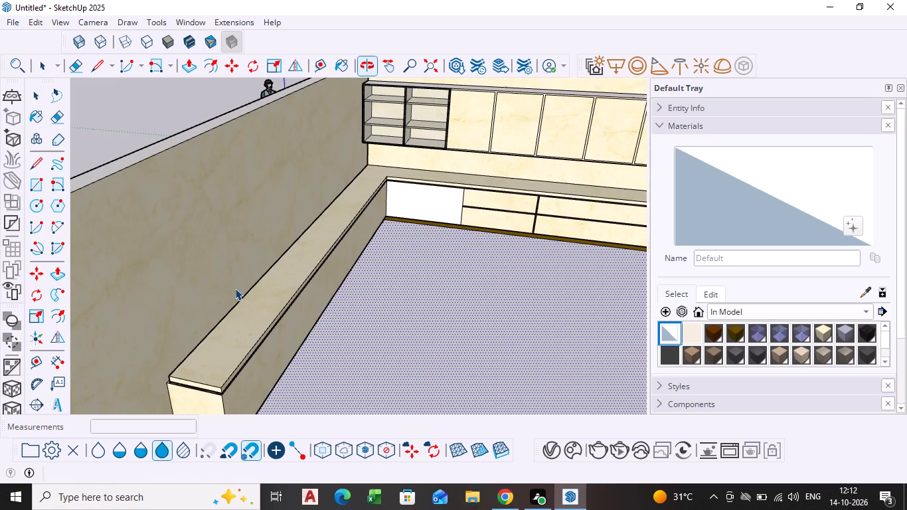
pyautogui.scroll(2, 232, 320)
pyautogui.moveTo(216, 331); pyautogui.dragTo(254, 321, button='middle')
pyautogui.scroll(6, 244, 381)
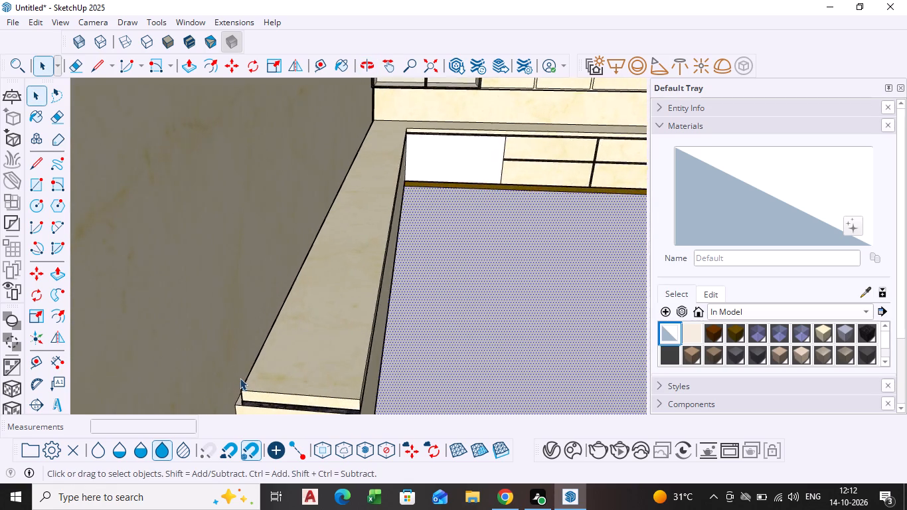
pyautogui.scroll(2, 240, 378)
pyautogui.moveTo(242, 375); pyautogui.dragTo(284, 375, button='middle')
pyautogui.scroll(10, 252, 374)
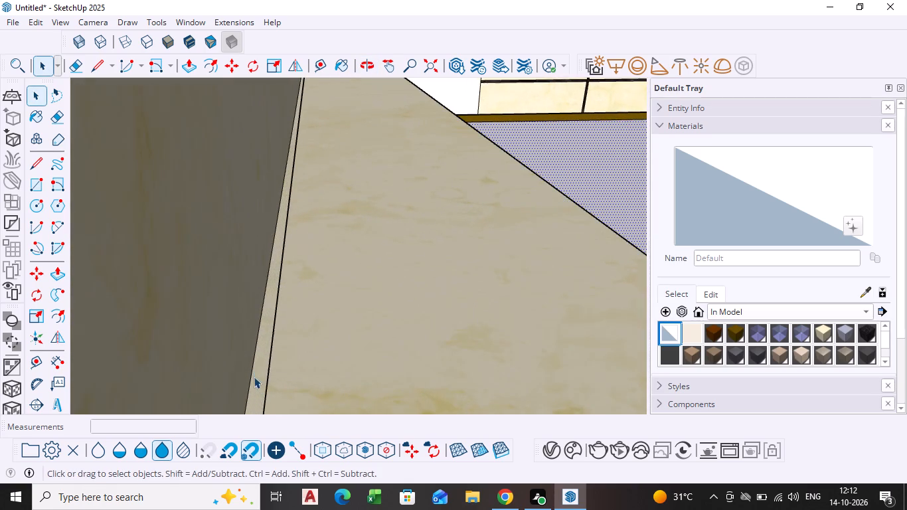
pyautogui.moveTo(258, 377); pyautogui.dragTo(282, 374, button='middle')
pyautogui.scroll(5, 273, 369)
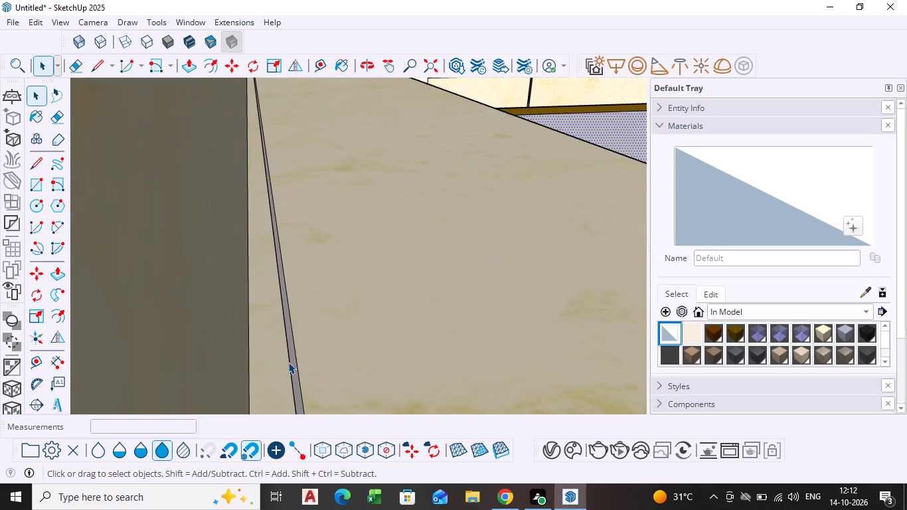
pyautogui.scroll(2, 288, 362)
pyautogui.click(295, 360)
pyautogui.press('p')
pyautogui.click(295, 360)
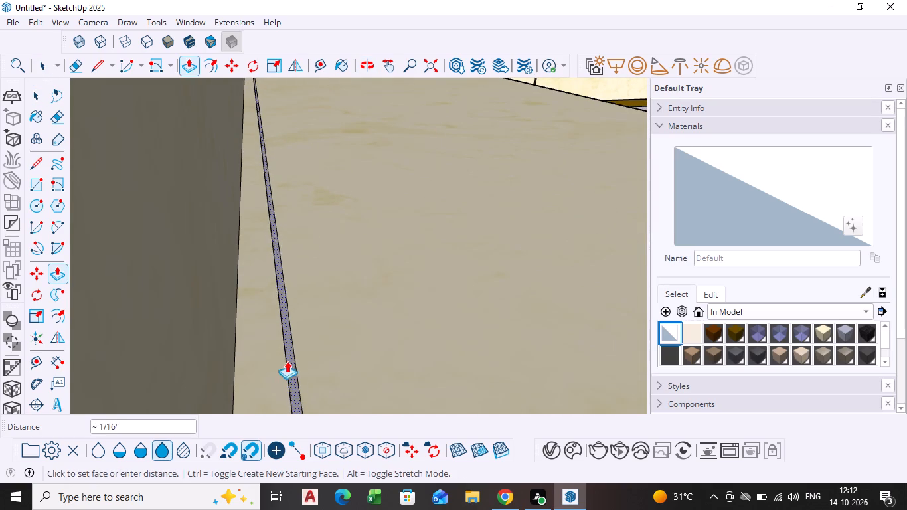
pyautogui.click(234, 358)
pyautogui.scroll(-7, 234, 358)
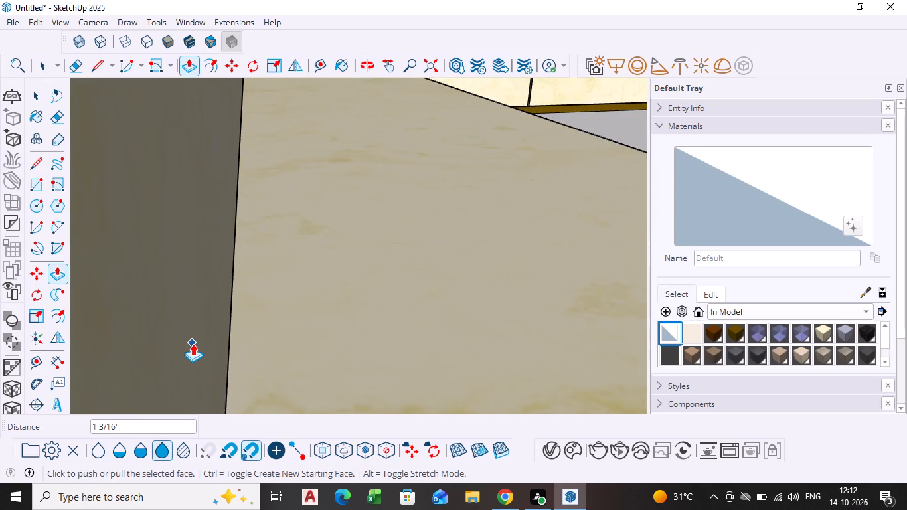
pyautogui.scroll(-20, 193, 343)
pyautogui.scroll(-15, 193, 343)
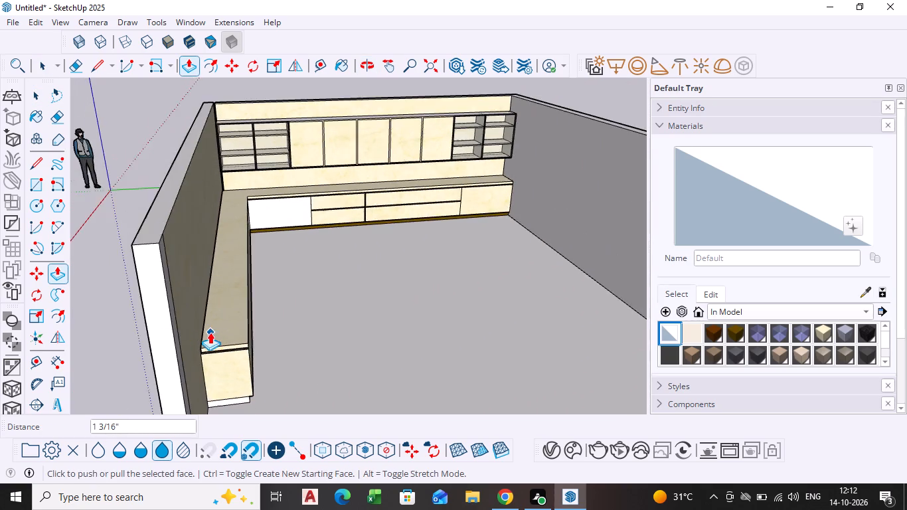
pyautogui.moveTo(157, 330); pyautogui.dragTo(124, 331, button='middle')
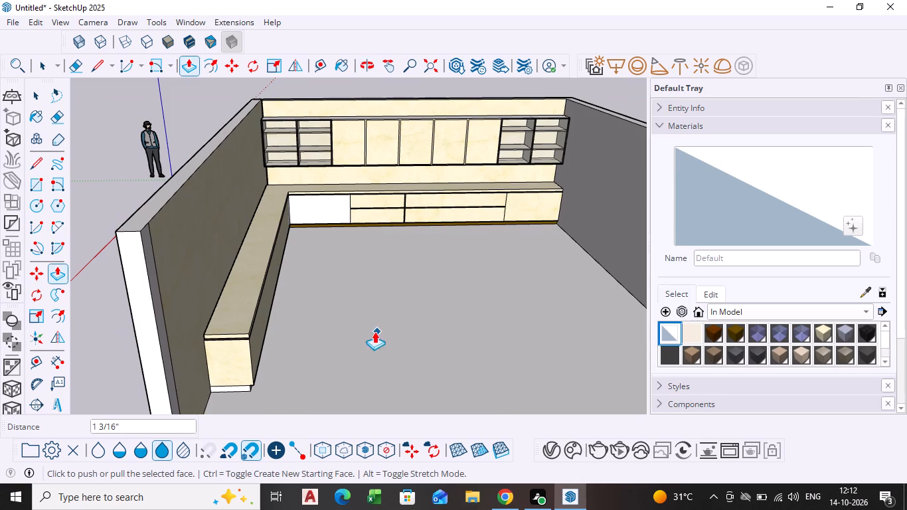
pyautogui.press('space')
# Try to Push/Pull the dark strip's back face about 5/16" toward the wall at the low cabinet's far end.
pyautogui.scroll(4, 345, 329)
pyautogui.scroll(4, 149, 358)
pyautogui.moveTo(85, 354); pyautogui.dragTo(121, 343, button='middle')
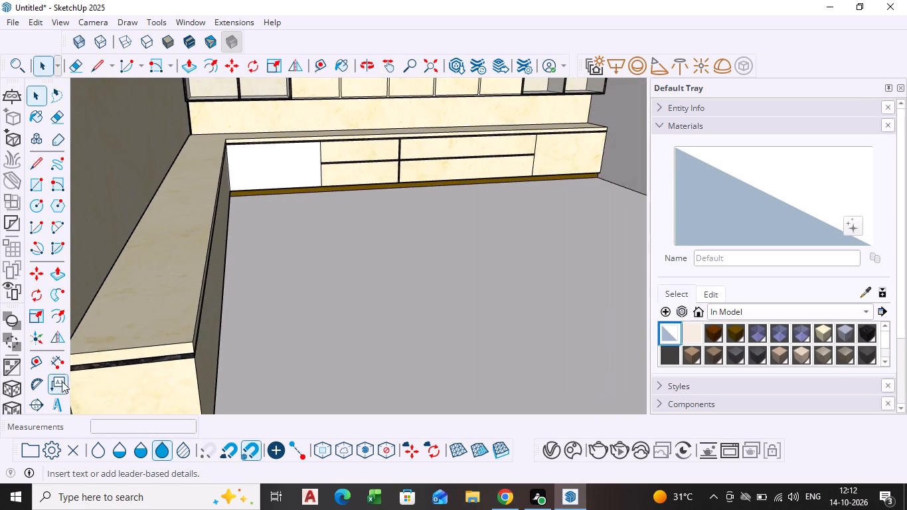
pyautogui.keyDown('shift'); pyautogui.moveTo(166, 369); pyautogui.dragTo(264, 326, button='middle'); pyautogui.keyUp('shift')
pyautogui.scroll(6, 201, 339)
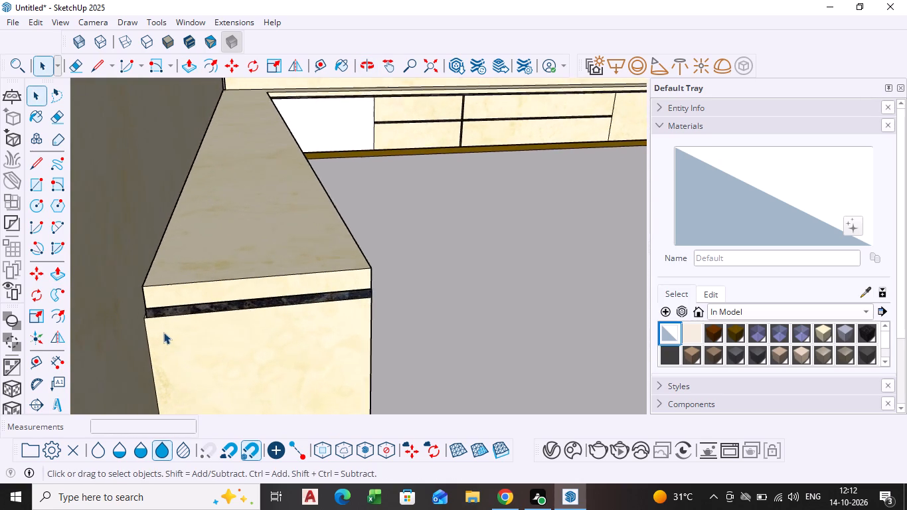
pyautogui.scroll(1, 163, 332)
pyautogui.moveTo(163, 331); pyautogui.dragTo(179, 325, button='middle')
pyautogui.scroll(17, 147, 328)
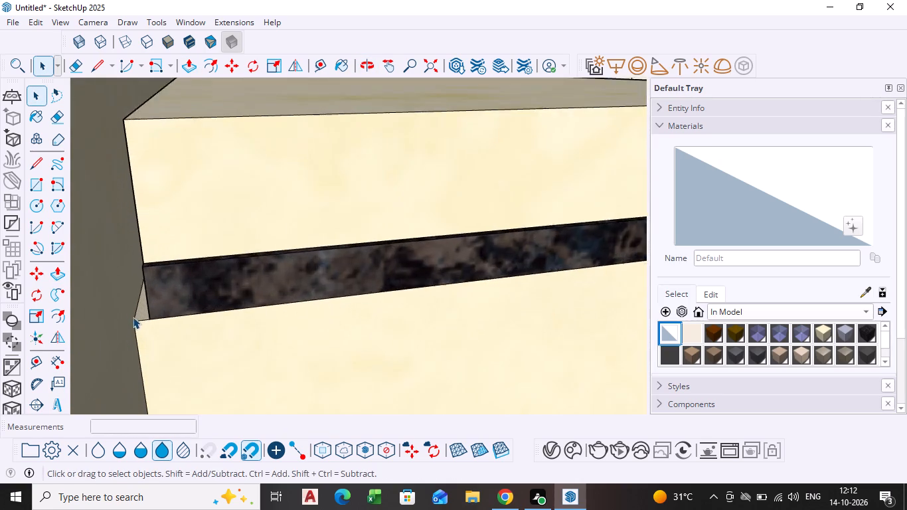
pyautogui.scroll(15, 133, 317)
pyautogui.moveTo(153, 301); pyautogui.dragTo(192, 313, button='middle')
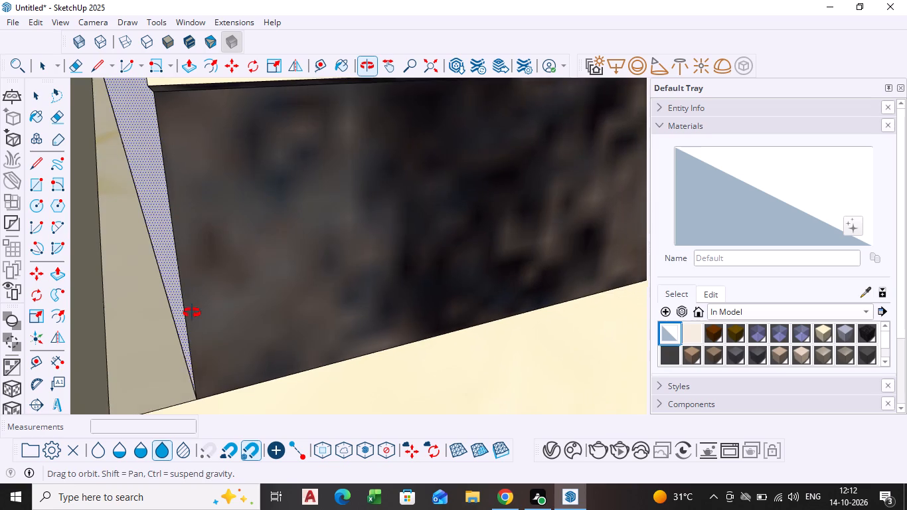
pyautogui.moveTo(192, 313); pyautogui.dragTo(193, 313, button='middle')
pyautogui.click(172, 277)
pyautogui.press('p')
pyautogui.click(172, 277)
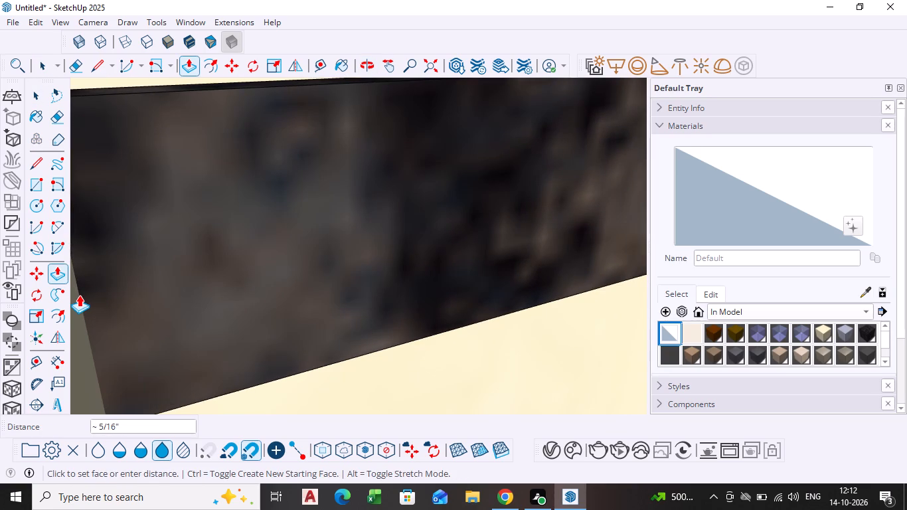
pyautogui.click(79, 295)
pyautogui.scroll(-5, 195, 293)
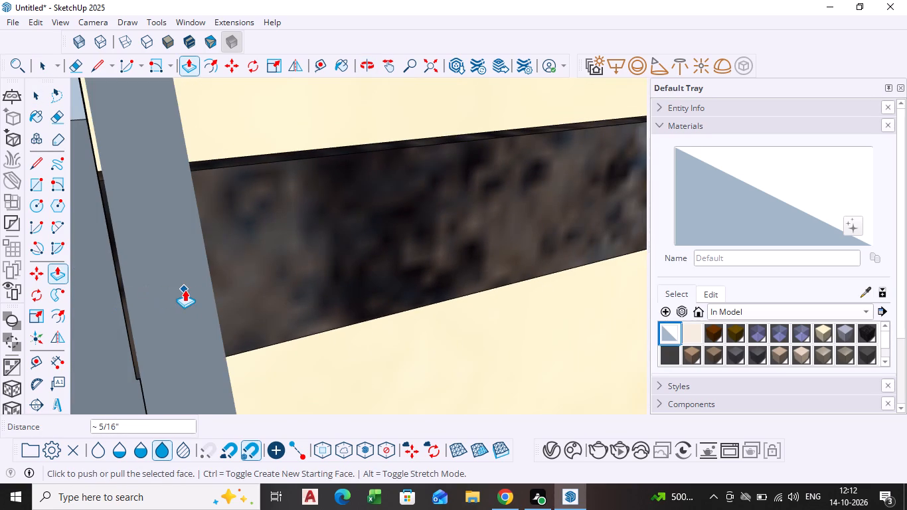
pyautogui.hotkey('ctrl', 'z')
# Push/Pull the dark strip's back face about 1/4" toward the wall beneath the side countertop.
pyautogui.moveTo(225, 282); pyautogui.dragTo(181, 298, button='middle')
pyautogui.scroll(5, 181, 290)
pyautogui.moveTo(181, 290); pyautogui.dragTo(221, 305, button='middle')
pyautogui.click(203, 287)
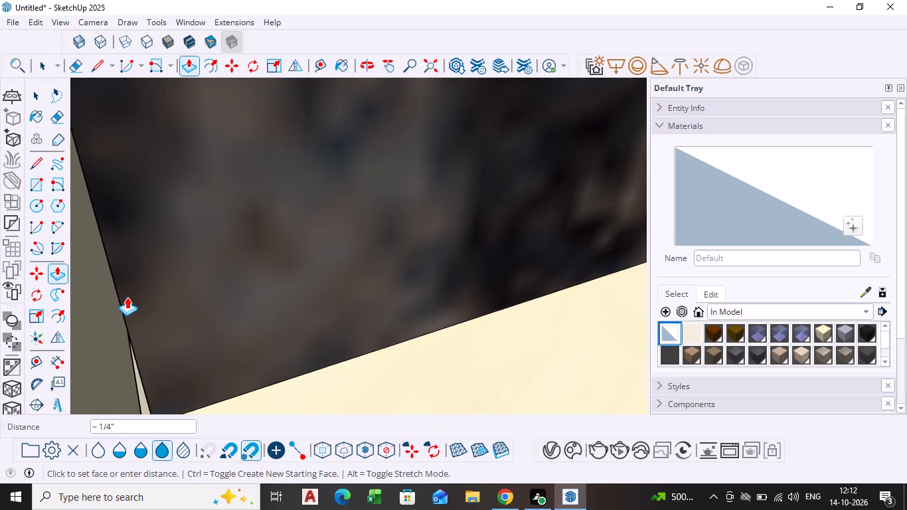
pyautogui.click(119, 297)
pyautogui.scroll(-5, 339, 293)
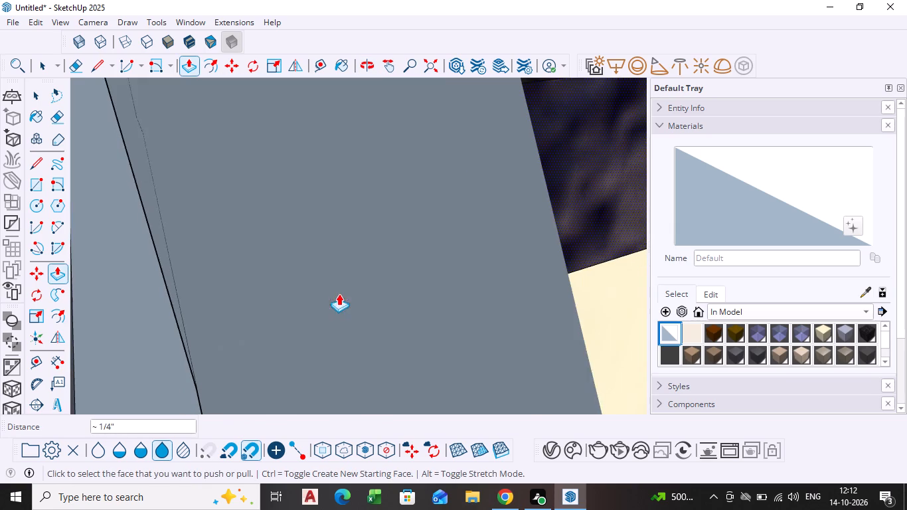
pyautogui.press('space')
# Examine the whole kitchen and the low side cabinet with its countertop against the wall.
pyautogui.scroll(-5, 422, 265)
pyautogui.scroll(-7, 46, 299)
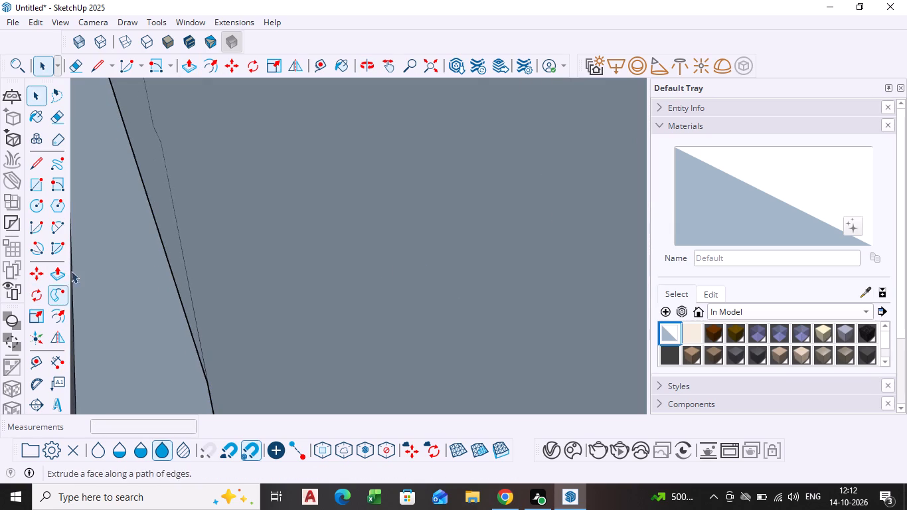
pyautogui.click(424, 71)
pyautogui.scroll(-2, 441, 190)
pyautogui.moveTo(440, 191); pyautogui.dragTo(359, 204, button='middle')
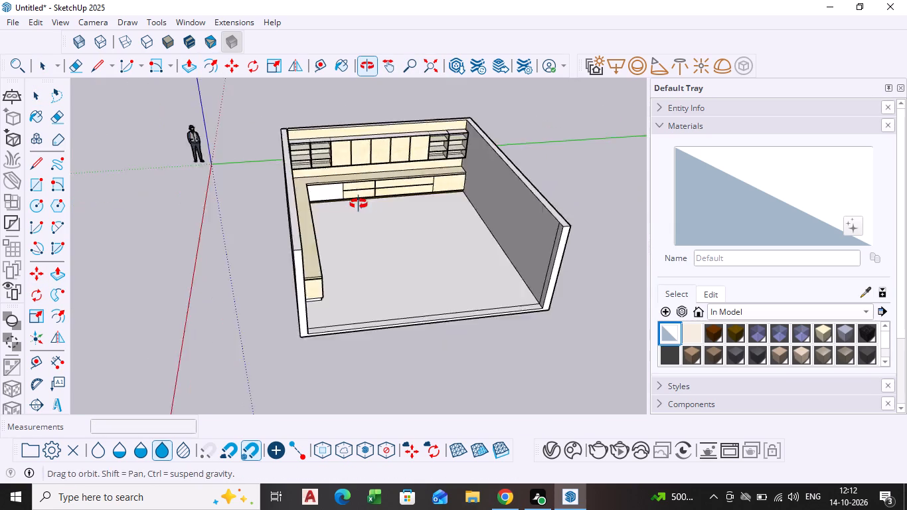
pyautogui.moveTo(359, 204); pyautogui.dragTo(349, 201, button='middle')
pyautogui.scroll(-1, 354, 204)
pyautogui.scroll(5, 283, 157)
pyautogui.moveTo(354, 266); pyautogui.dragTo(291, 228, button='middle')
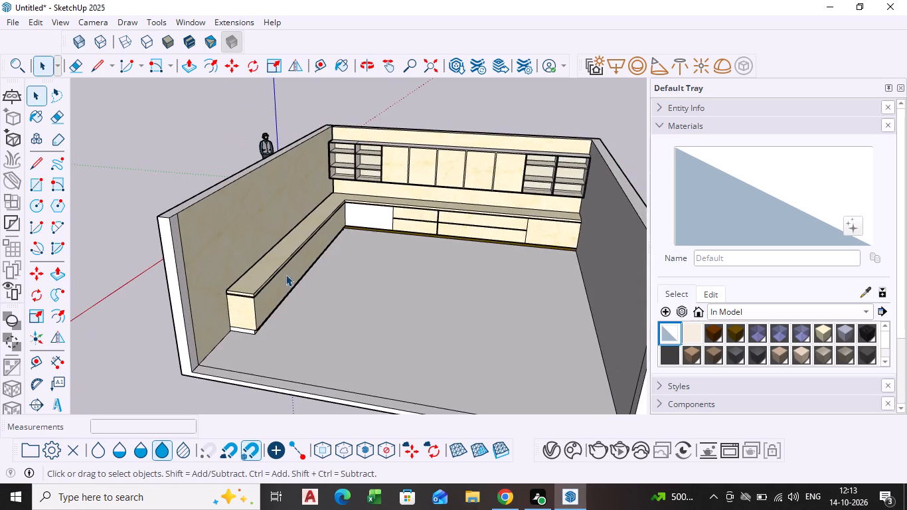
pyautogui.scroll(4, 278, 306)
pyautogui.moveTo(266, 351); pyautogui.dragTo(251, 327, button='middle')
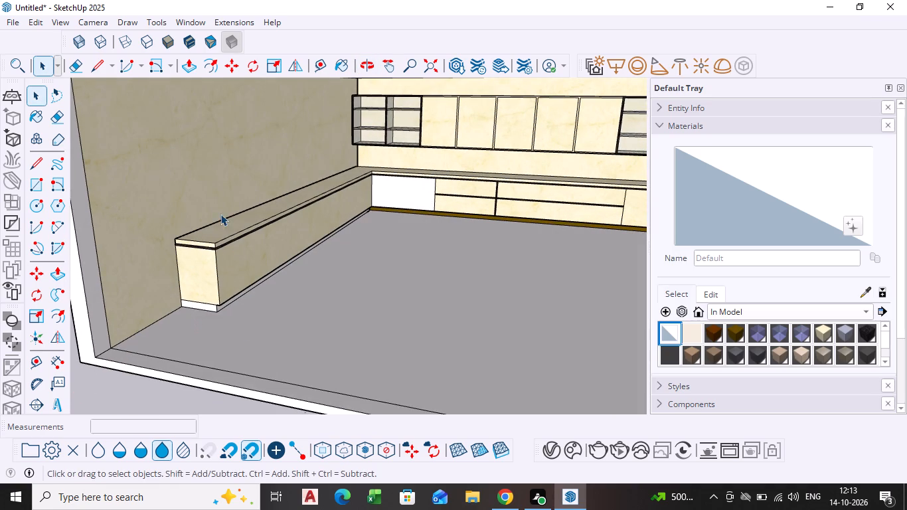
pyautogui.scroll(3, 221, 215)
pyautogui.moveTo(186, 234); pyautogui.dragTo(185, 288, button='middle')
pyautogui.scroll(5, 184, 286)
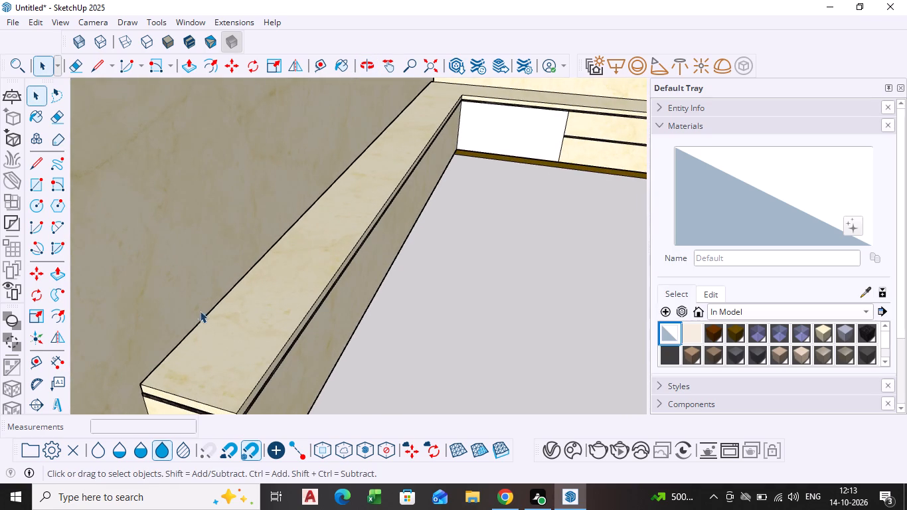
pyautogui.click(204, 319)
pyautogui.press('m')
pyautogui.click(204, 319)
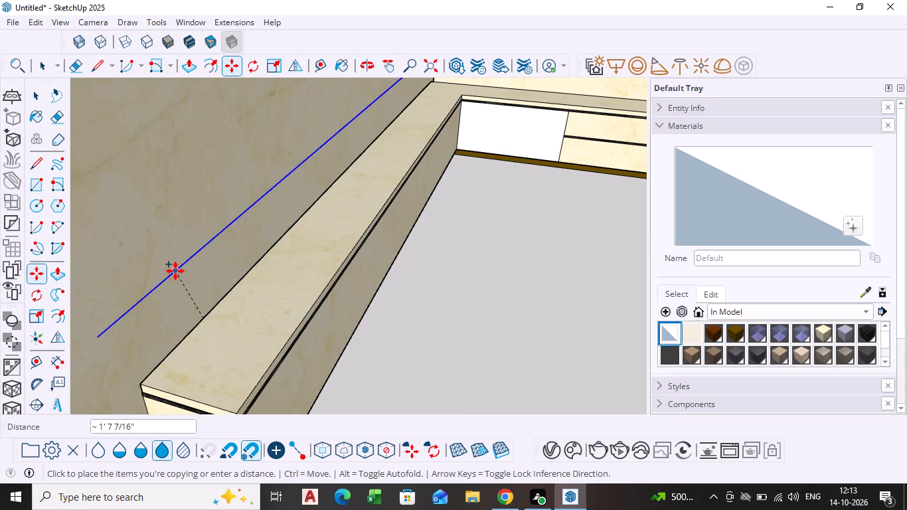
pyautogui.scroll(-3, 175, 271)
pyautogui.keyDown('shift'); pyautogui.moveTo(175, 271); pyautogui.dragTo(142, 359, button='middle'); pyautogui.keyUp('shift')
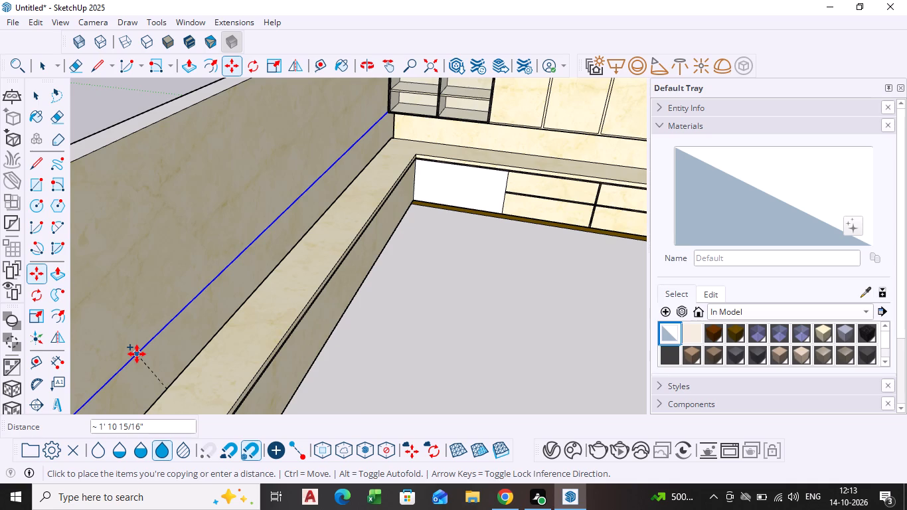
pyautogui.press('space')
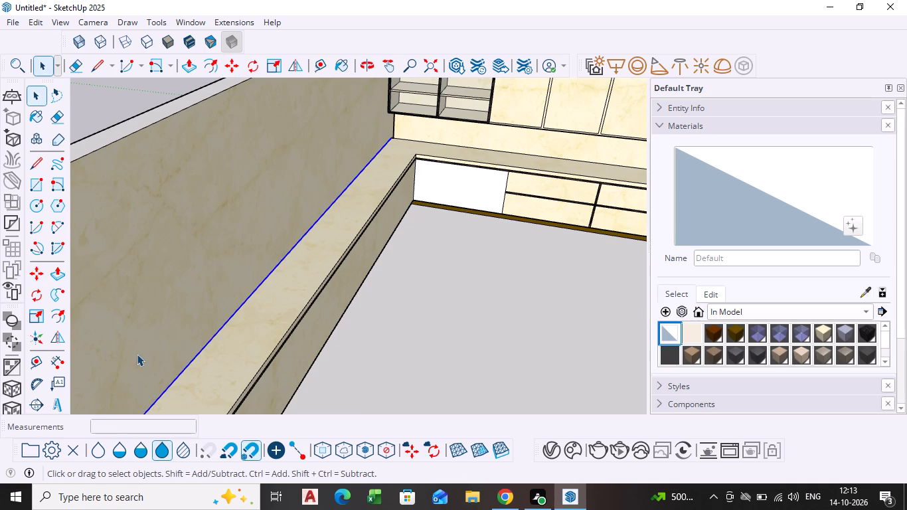
# Push/Pull the back wall face between the countertop and the wall cabinets 2" outward into the room.
pyautogui.scroll(2, 137, 354)
pyautogui.scroll(-3, 545, 144)
pyautogui.keyDown('shift'); pyautogui.moveTo(542, 145); pyautogui.dragTo(428, 173, button='middle'); pyautogui.keyUp('shift')
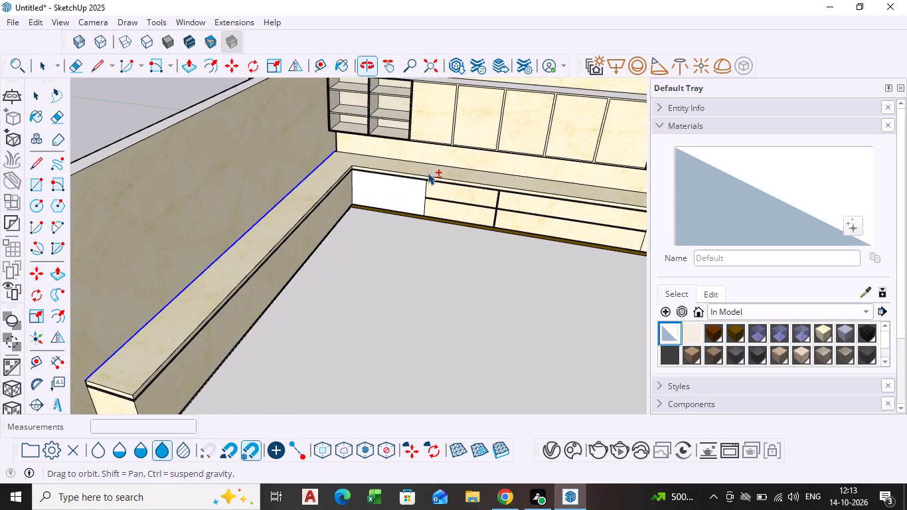
pyautogui.moveTo(438, 155); pyautogui.dragTo(438, 124, button='middle')
pyautogui.scroll(5, 444, 155)
pyautogui.click(453, 155)
pyautogui.scroll(4, 459, 159)
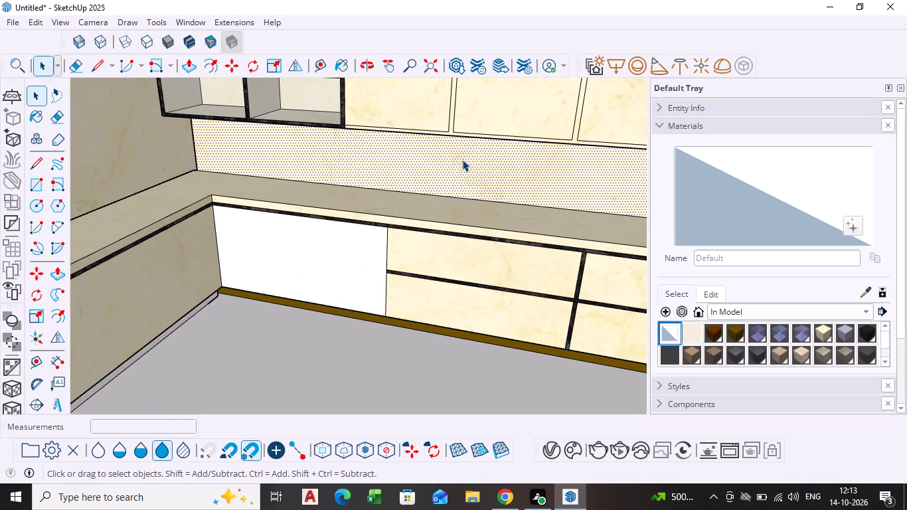
pyautogui.click(462, 159)
pyautogui.press('p')
pyautogui.click(462, 159)
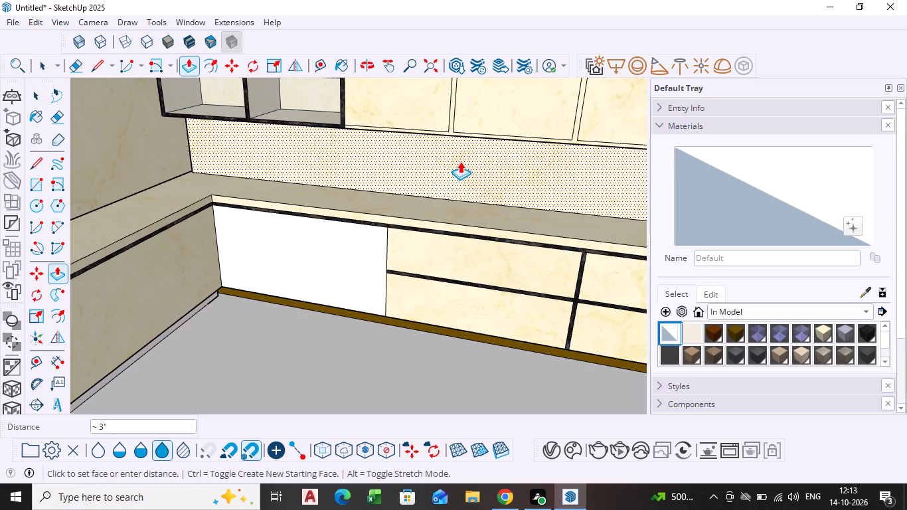
pyautogui.press('2')
pyautogui.press('Return')
pyautogui.scroll(-3, 384, 191)
pyautogui.moveTo(384, 191); pyautogui.dragTo(371, 187, button='middle')
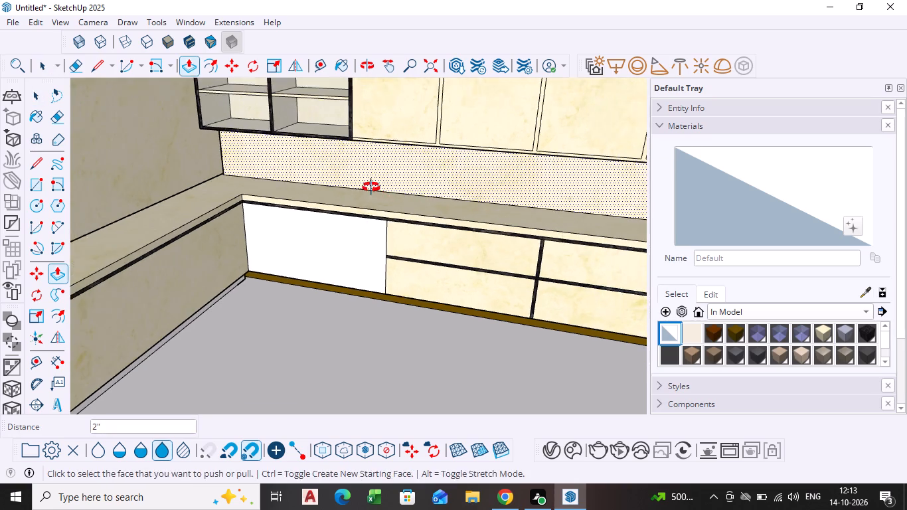
pyautogui.moveTo(371, 187); pyautogui.dragTo(434, 180, button='middle')
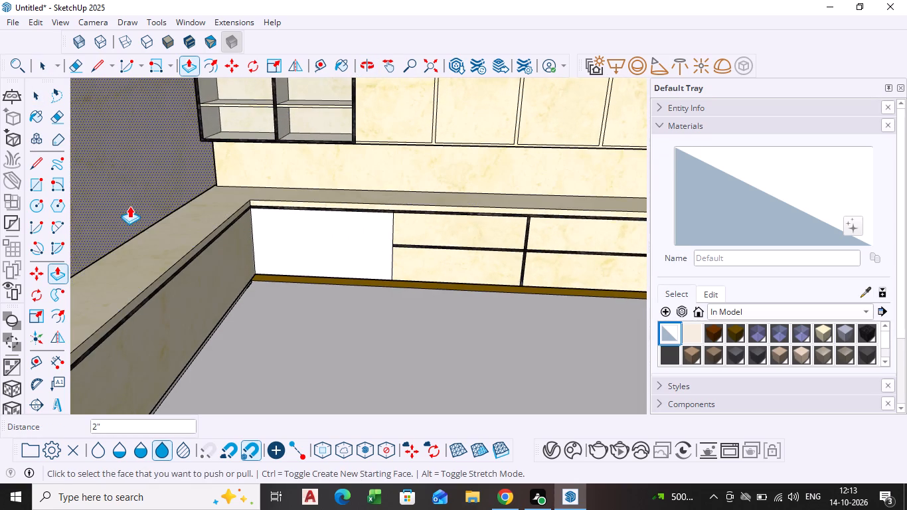
pyautogui.scroll(-6, 132, 207)
pyautogui.press('space')
pyautogui.scroll(-4, 258, 278)
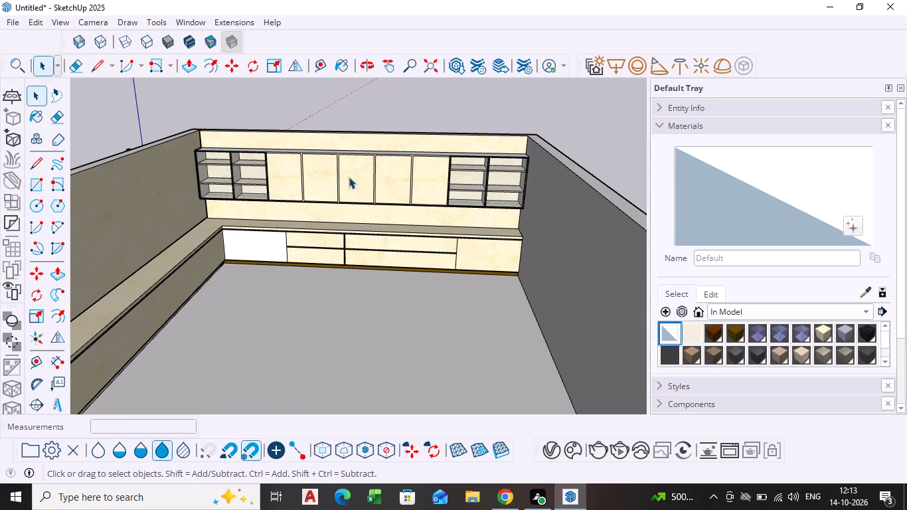
# Copy the side countertop's wall-side edge 24" straight up the side wall.
pyautogui.scroll(3, 359, 161)
pyautogui.scroll(-5, 286, 229)
pyautogui.keyDown('shift'); pyautogui.moveTo(278, 236); pyautogui.dragTo(424, 227, button='middle'); pyautogui.keyUp('shift')
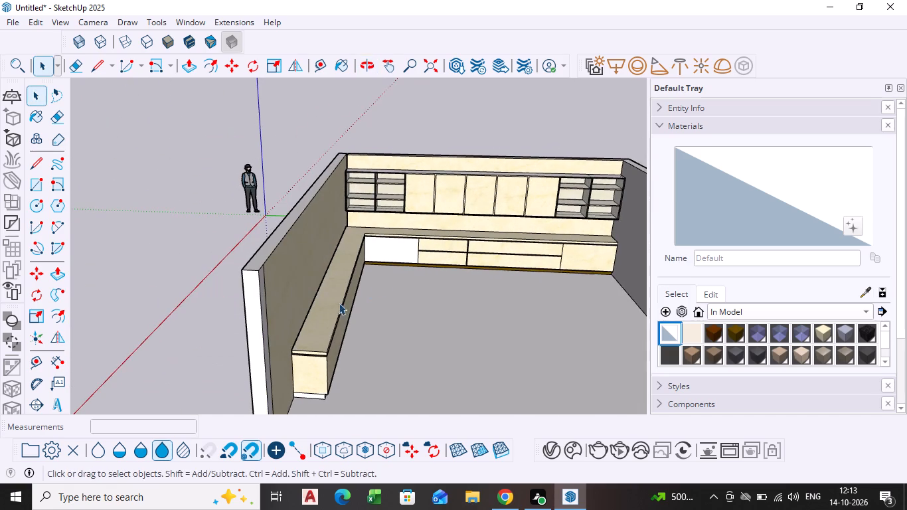
pyautogui.moveTo(315, 307); pyautogui.dragTo(282, 298, button='middle')
pyautogui.scroll(3, 263, 301)
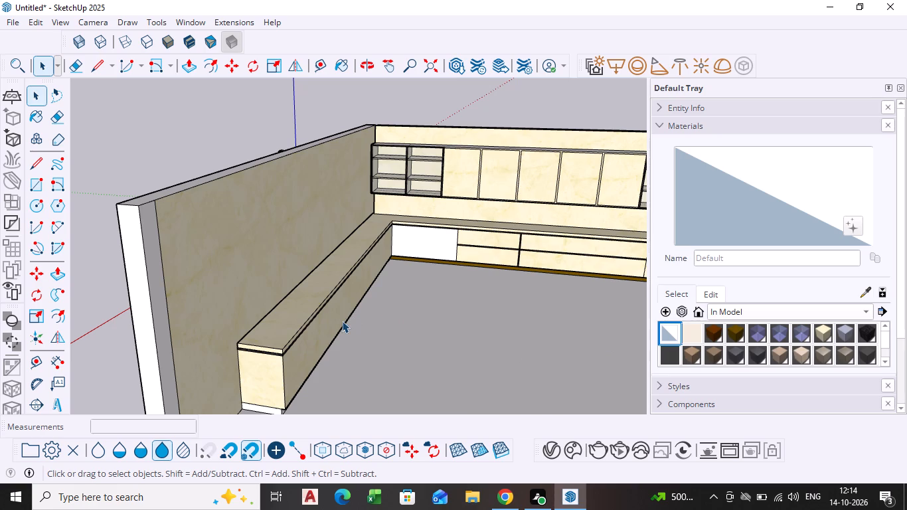
pyautogui.scroll(3, 342, 321)
pyautogui.click(216, 335)
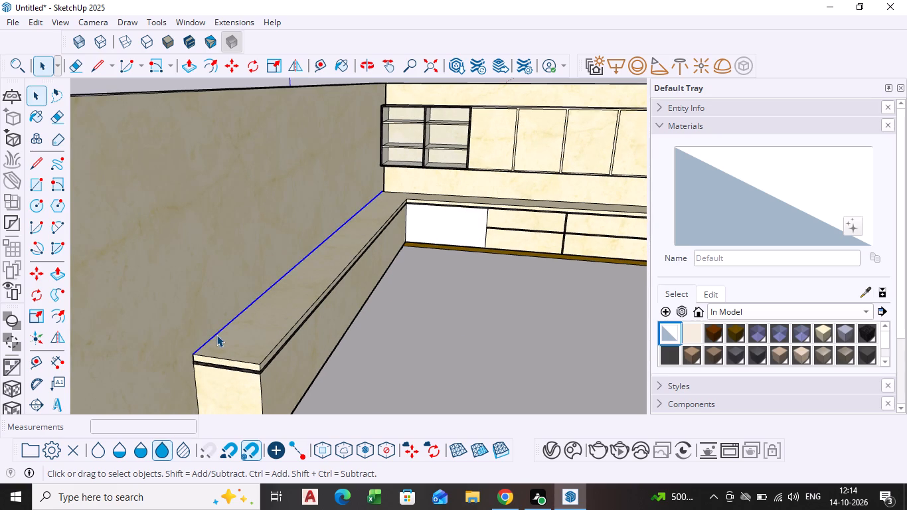
pyautogui.press('m')
pyautogui.click(216, 335)
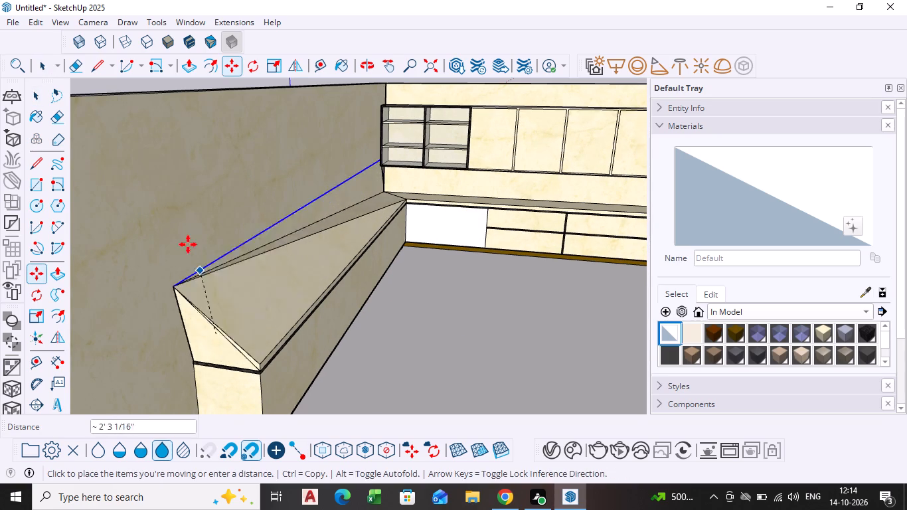
pyautogui.write('24')
pyautogui.press('Return')
pyautogui.scroll(-1, 210, 228)
pyautogui.moveTo(210, 228); pyautogui.dragTo(173, 230, button='middle')
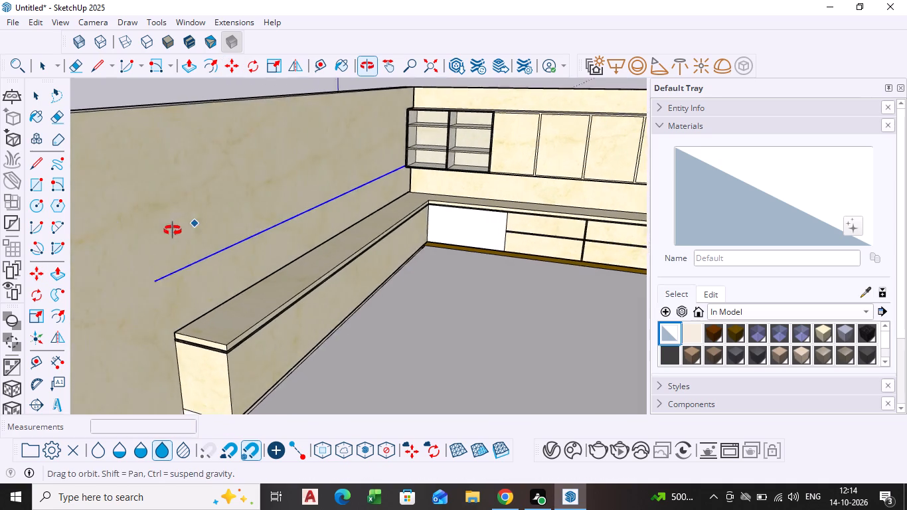
pyautogui.moveTo(173, 230); pyautogui.dragTo(125, 229, button='middle')
pyautogui.scroll(2, 278, 257)
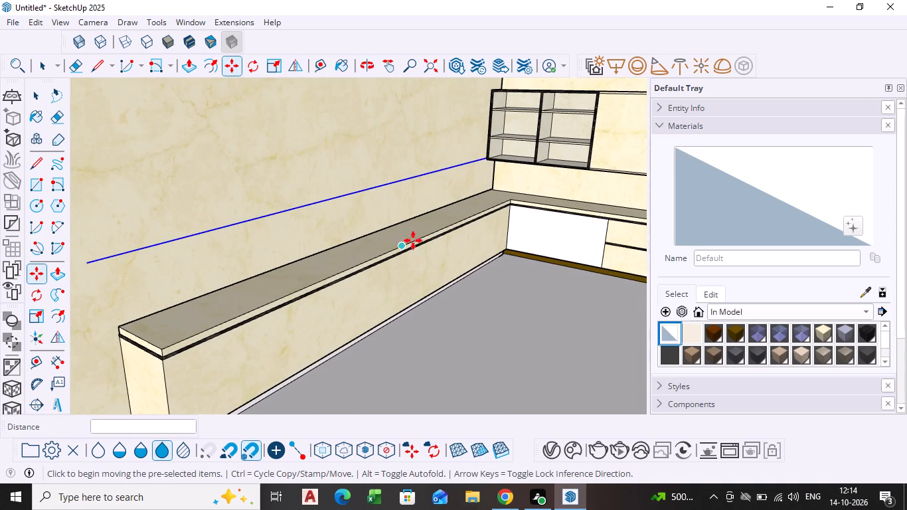
# Examine where the copied line meets the wall cabinet and check the side wall face around it.
pyautogui.moveTo(413, 240); pyautogui.dragTo(424, 172, button='middle')
pyautogui.scroll(11, 532, 191)
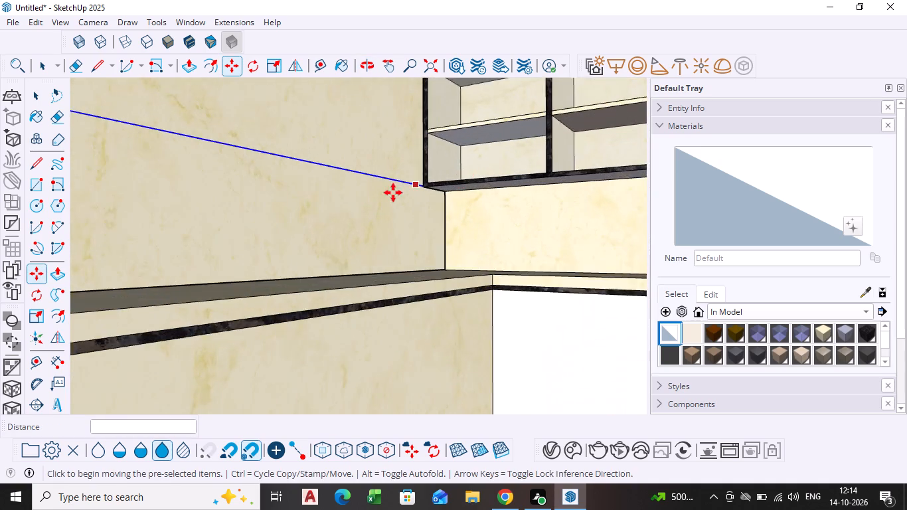
pyautogui.scroll(9, 393, 193)
pyautogui.scroll(-12, 440, 186)
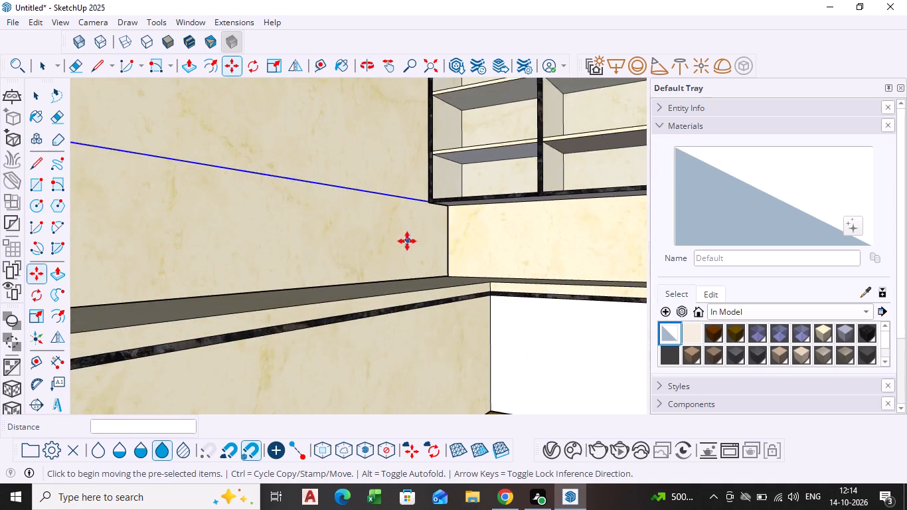
pyautogui.press('space')
pyautogui.scroll(-6, 247, 245)
pyautogui.click(185, 245)
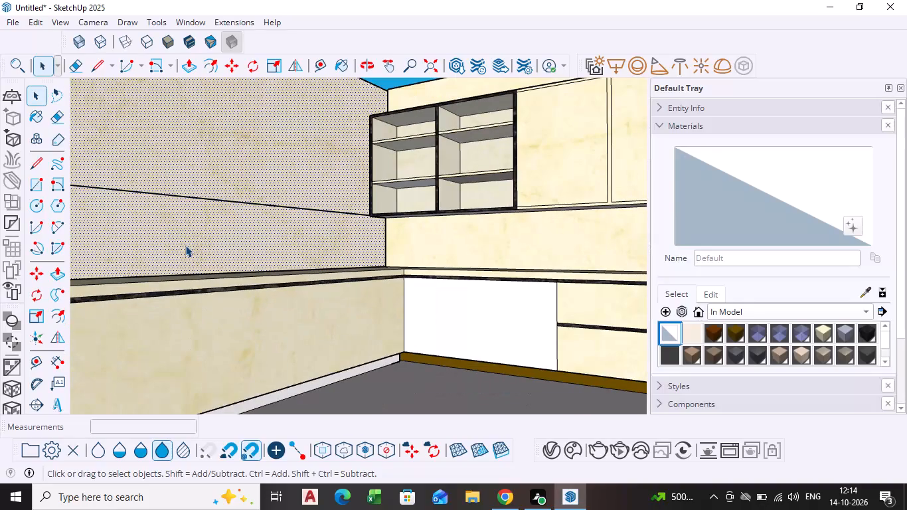
pyautogui.scroll(-7, 185, 245)
# Draw a vertical line from the copied edge's free end down to countertop level, and join it to the side countertop's back corner.
pyautogui.keyDown('shift'); pyautogui.moveTo(185, 245); pyautogui.dragTo(410, 245, button='middle'); pyautogui.keyUp('shift')
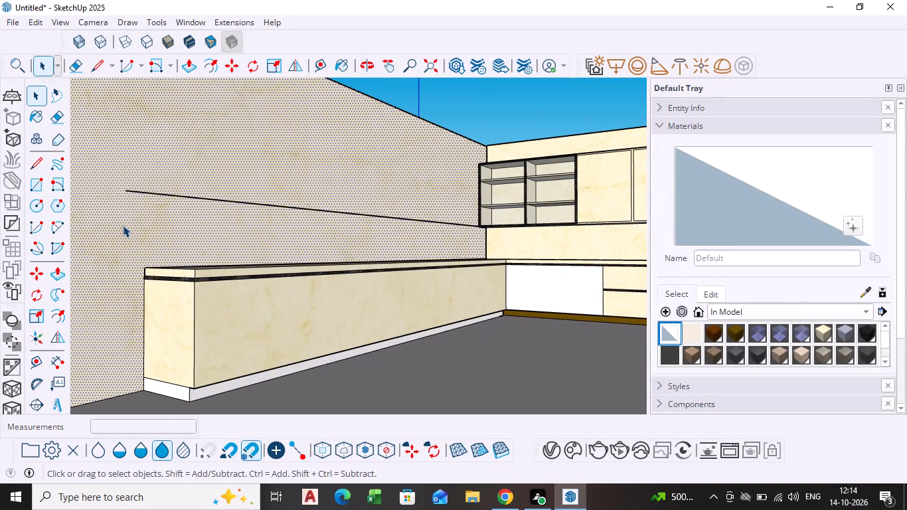
pyautogui.press('l')
pyautogui.scroll(3, 114, 216)
pyautogui.click(130, 181)
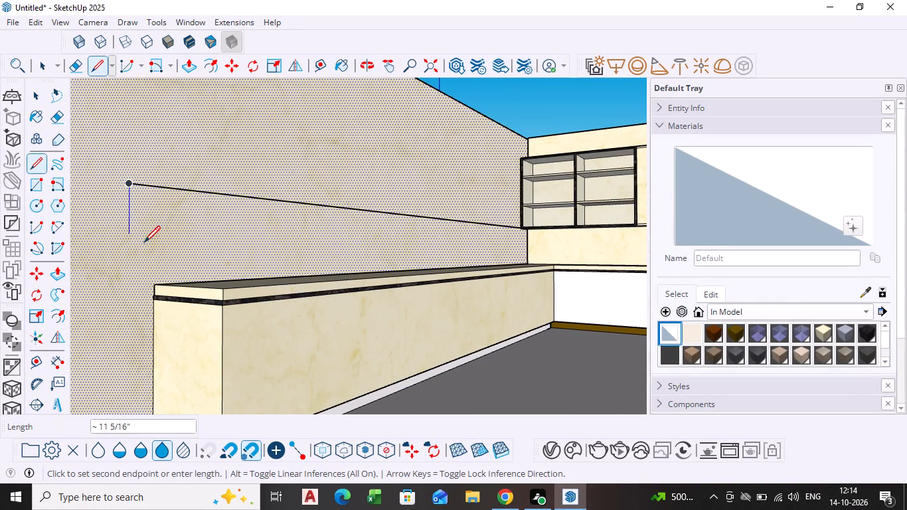
pyautogui.moveTo(145, 270); pyautogui.dragTo(128, 388, button='middle')
pyautogui.scroll(-1, 145, 272)
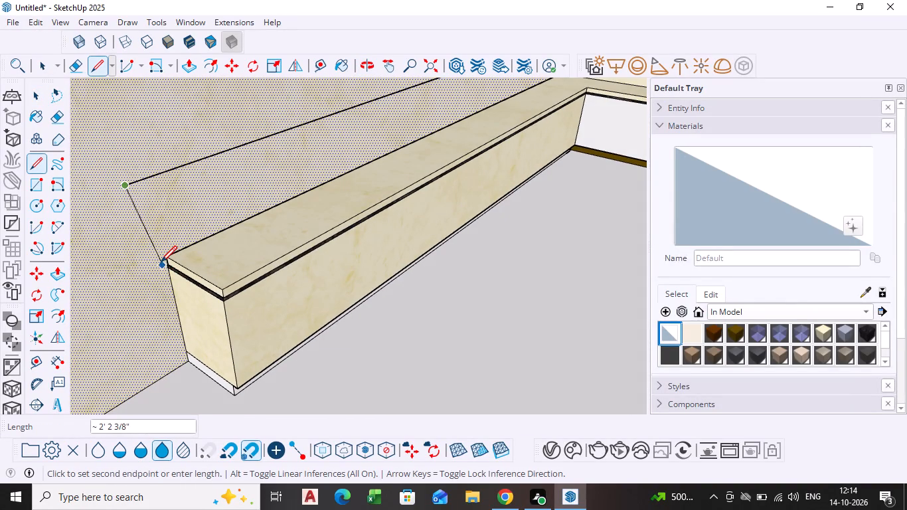
pyautogui.click(156, 264)
pyautogui.scroll(4, 155, 271)
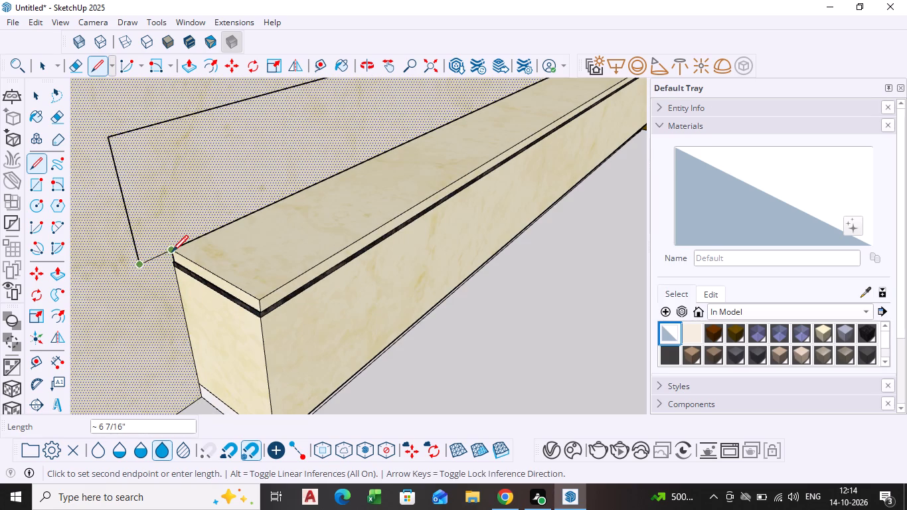
pyautogui.click(172, 253)
pyautogui.press('space')
pyautogui.scroll(-11, 177, 234)
pyautogui.press('space')
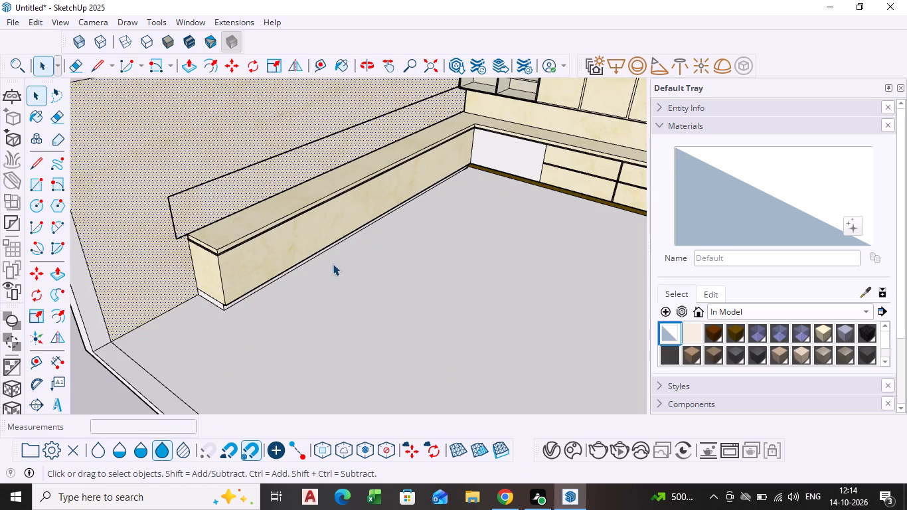
# Check the outlined area above the side countertop and inspect its corner beneath the wall cabinet for a gap.
pyautogui.moveTo(342, 278); pyautogui.dragTo(436, 284, button='middle')
pyautogui.scroll(-1, 351, 286)
pyautogui.scroll(3, 342, 203)
pyautogui.click(308, 214)
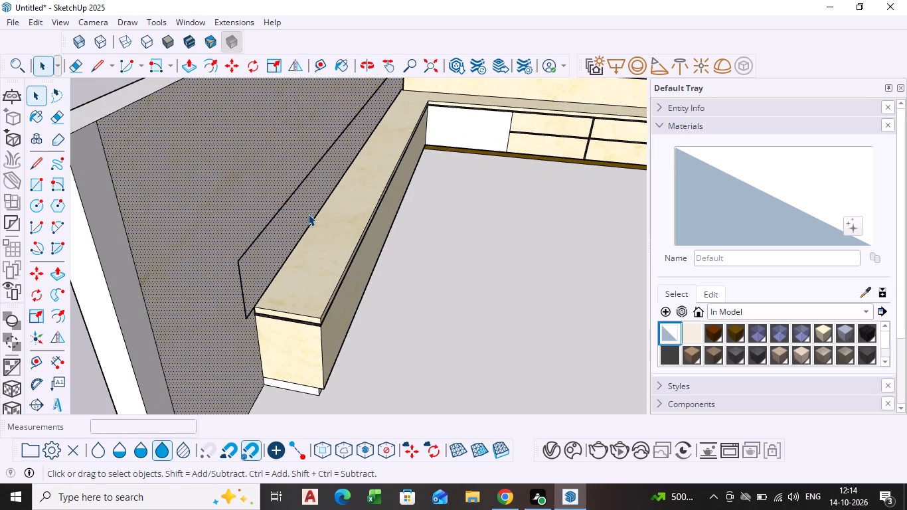
pyautogui.scroll(-2, 469, 276)
pyautogui.moveTo(469, 276); pyautogui.dragTo(447, 296, button='middle')
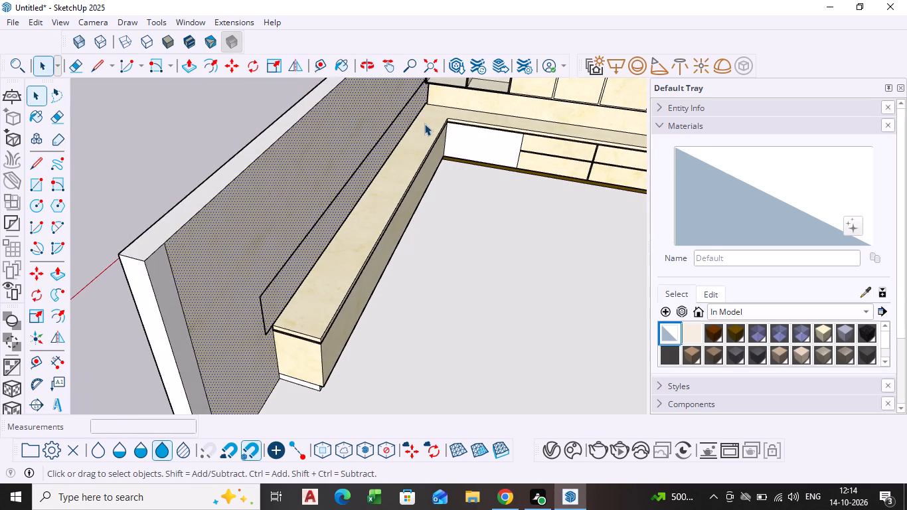
pyautogui.scroll(-1, 425, 122)
pyautogui.moveTo(425, 122); pyautogui.dragTo(339, 262, button='middle')
pyautogui.scroll(4, 339, 253)
pyautogui.moveTo(332, 209); pyautogui.dragTo(331, 172, button='middle')
pyautogui.scroll(9, 330, 173)
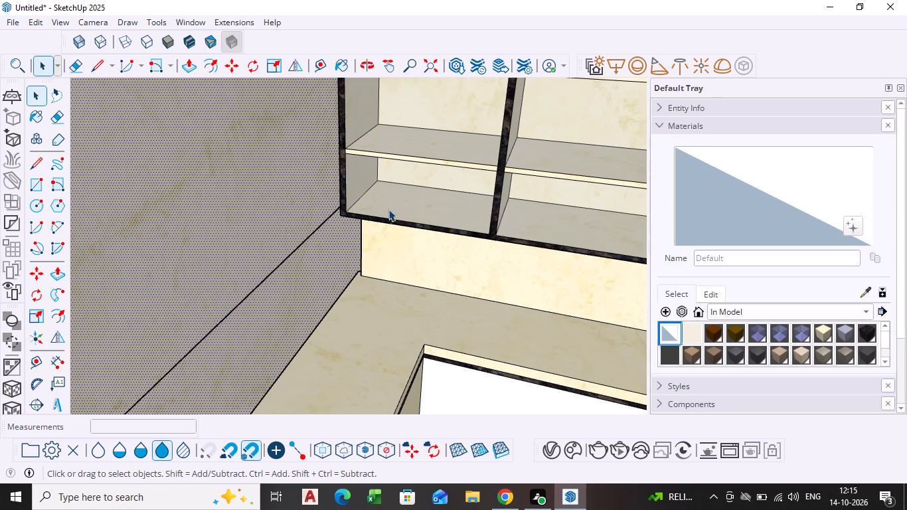
pyautogui.scroll(-6, 385, 212)
pyautogui.scroll(2, 361, 232)
pyautogui.moveTo(360, 232); pyautogui.dragTo(355, 214, button='middle')
pyautogui.scroll(5, 359, 234)
pyautogui.moveTo(360, 226); pyautogui.dragTo(360, 182, button='middle')
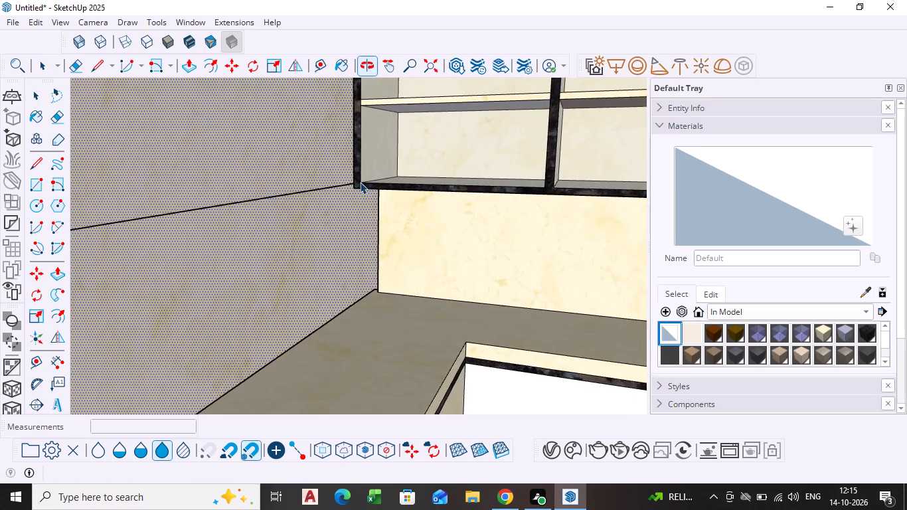
pyautogui.scroll(5, 365, 206)
pyautogui.moveTo(372, 183); pyautogui.dragTo(370, 165, button='middle')
pyautogui.scroll(4, 359, 171)
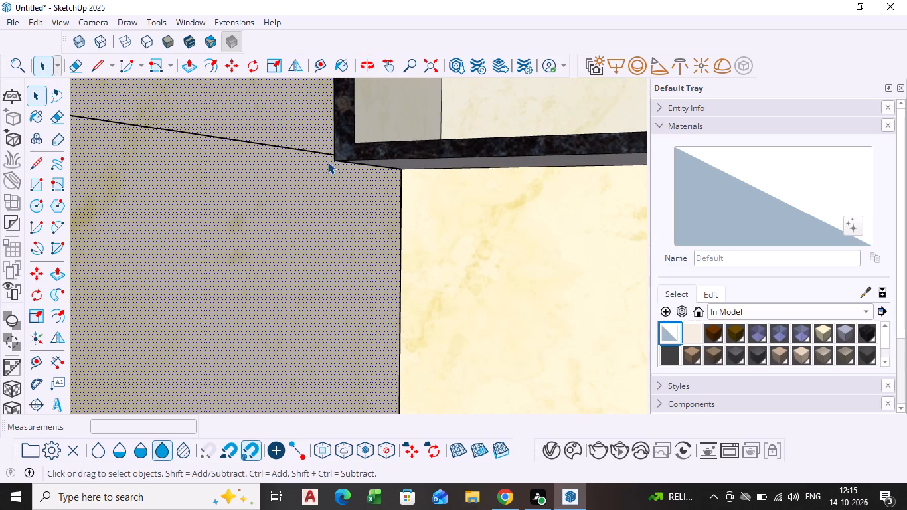
# Draw a short vertical line from the copied line's end past the wall cabinet's lower corner and delete the piece below the corner.
pyautogui.press('l')
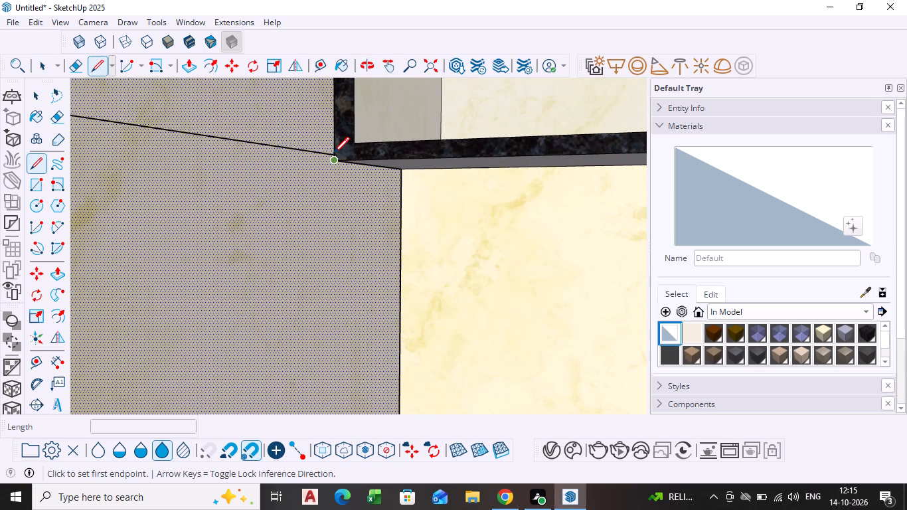
pyautogui.scroll(5, 333, 155)
pyautogui.click(334, 157)
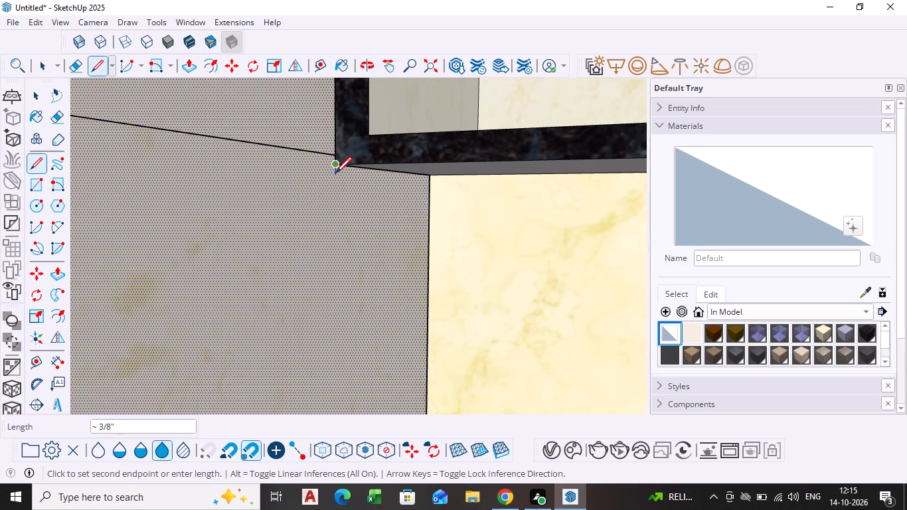
pyautogui.click(335, 175)
pyautogui.press('Escape')
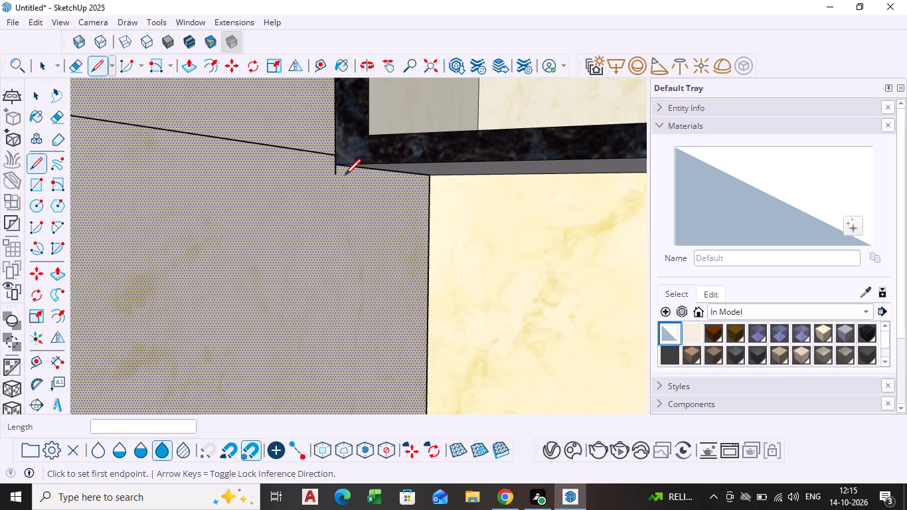
pyautogui.scroll(4, 343, 176)
pyautogui.press('space')
pyautogui.click(330, 169)
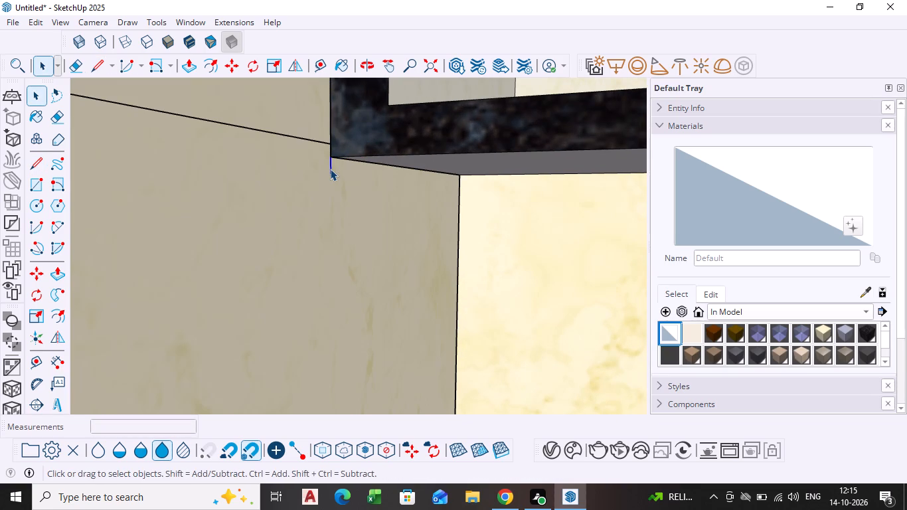
pyautogui.press('Delete')
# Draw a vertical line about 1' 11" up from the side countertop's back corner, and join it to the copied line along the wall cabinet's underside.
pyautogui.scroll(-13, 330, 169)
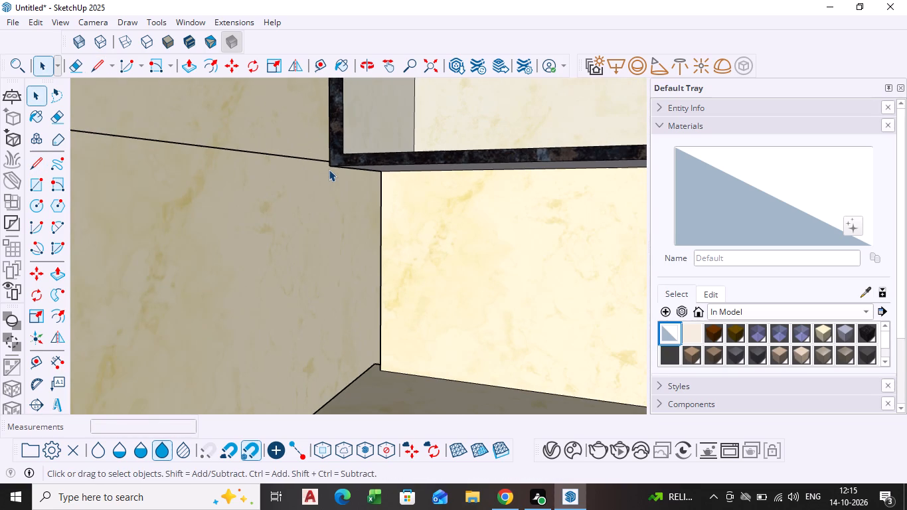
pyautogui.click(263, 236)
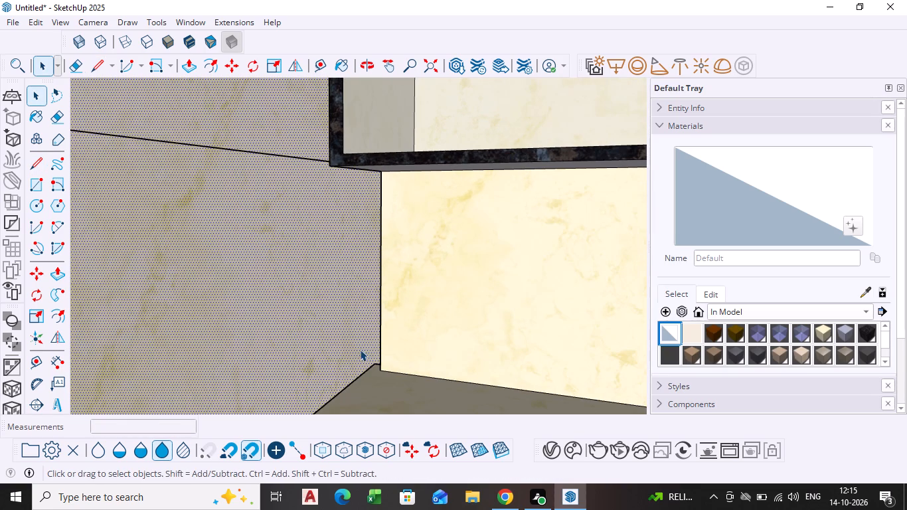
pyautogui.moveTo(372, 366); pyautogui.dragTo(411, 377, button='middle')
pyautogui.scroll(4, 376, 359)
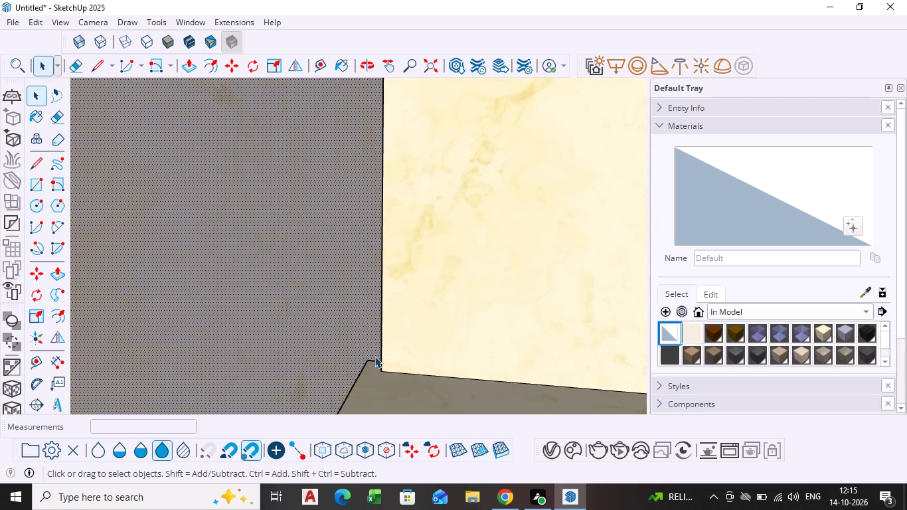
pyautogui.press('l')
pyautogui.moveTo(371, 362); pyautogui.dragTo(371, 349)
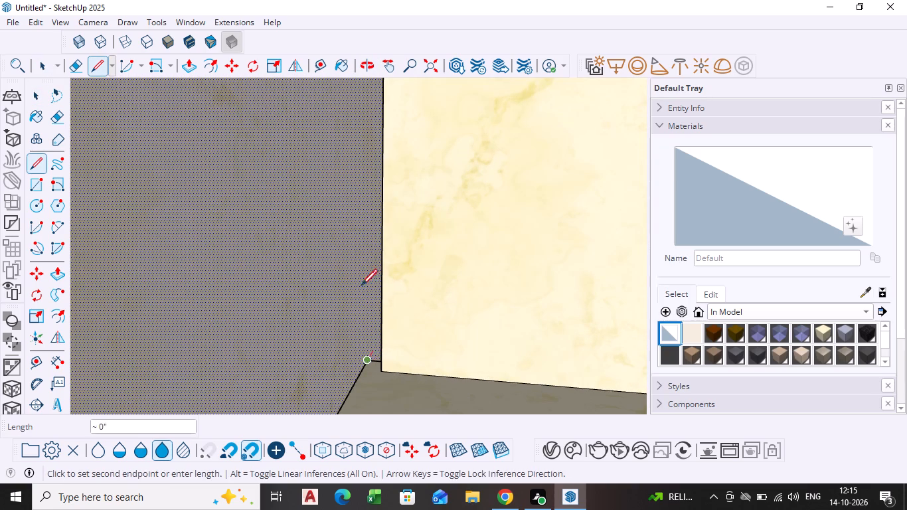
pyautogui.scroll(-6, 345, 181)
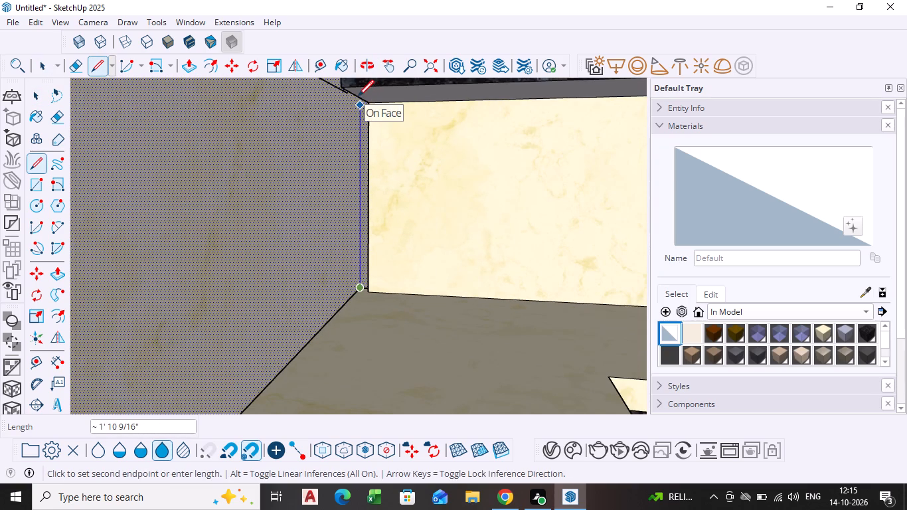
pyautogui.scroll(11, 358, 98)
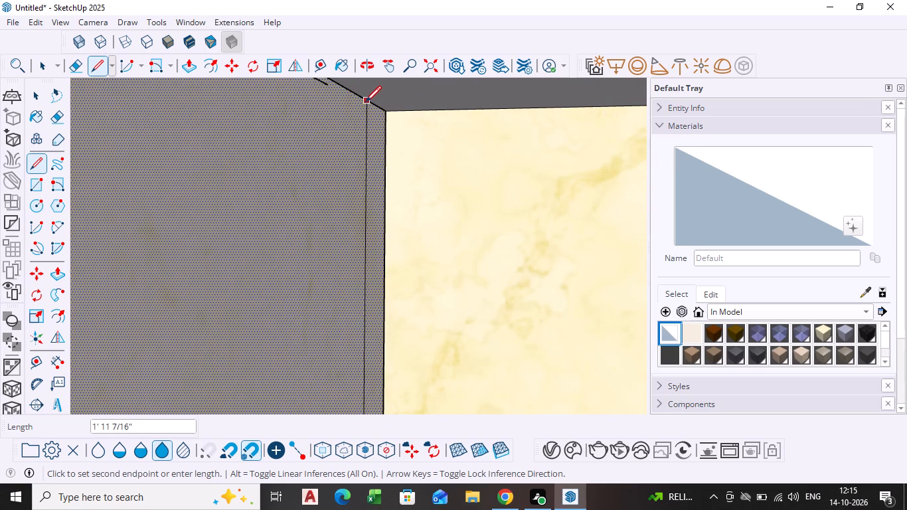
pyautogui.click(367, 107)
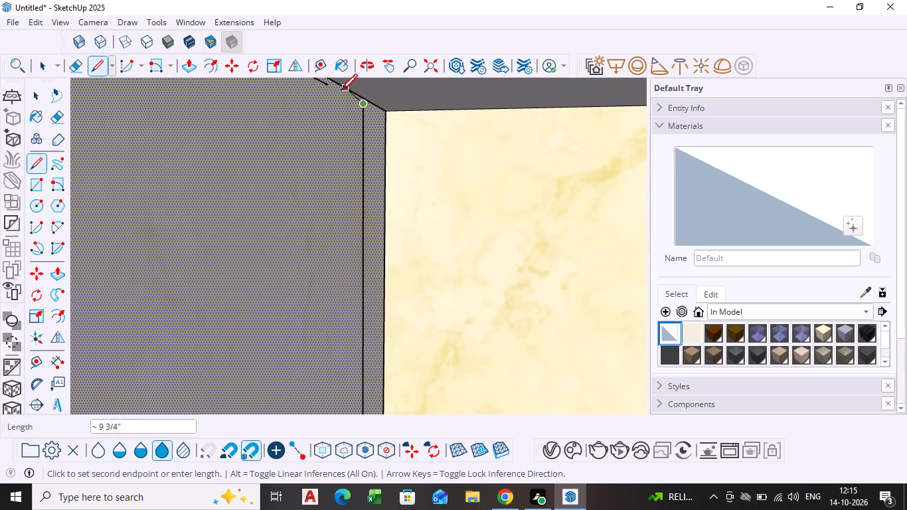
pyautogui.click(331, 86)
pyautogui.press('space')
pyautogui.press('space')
# Check whether the outlined area above the side countertop is a separate face, and inspect the line junctions beneath the wall cabinet.
pyautogui.scroll(-12, 250, 224)
pyautogui.click(237, 248)
pyautogui.scroll(-5, 237, 248)
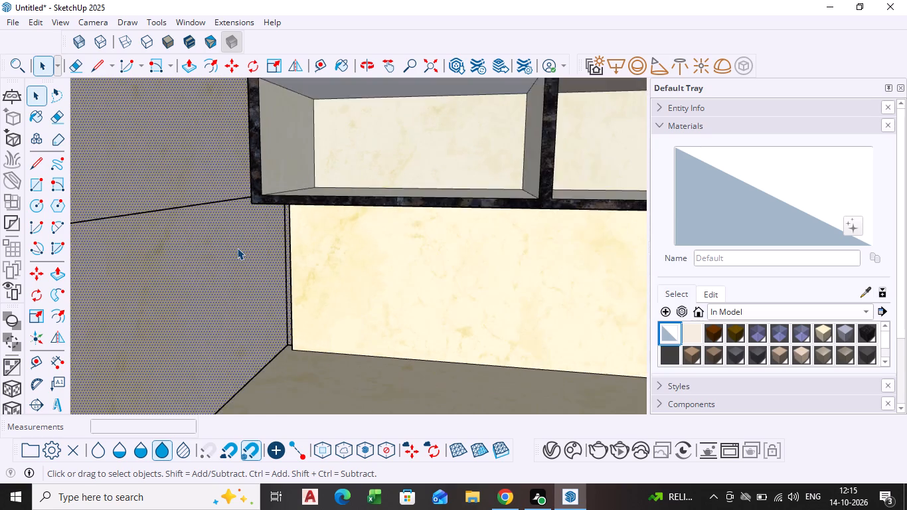
pyautogui.scroll(-18, 237, 248)
pyautogui.press('space')
pyautogui.click(374, 107)
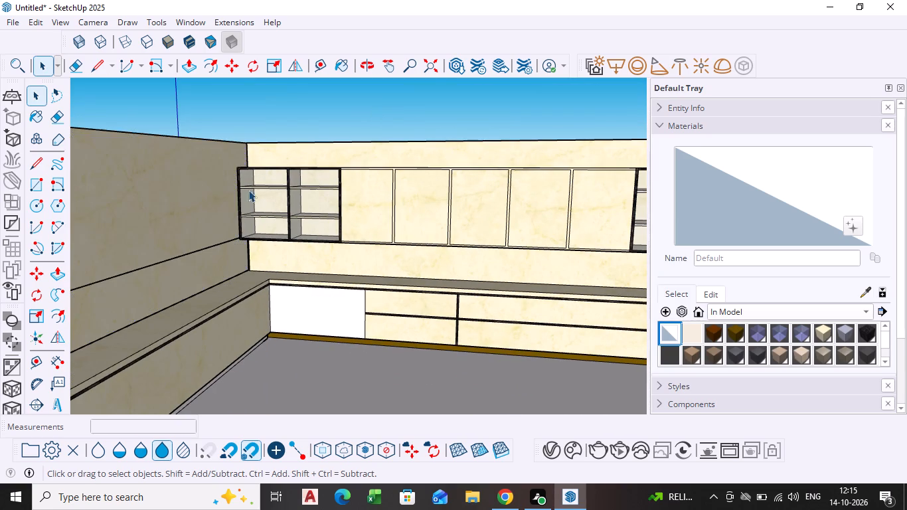
pyautogui.scroll(-1, 151, 266)
pyautogui.moveTo(151, 266); pyautogui.dragTo(365, 203, button='middle')
pyautogui.click(242, 276)
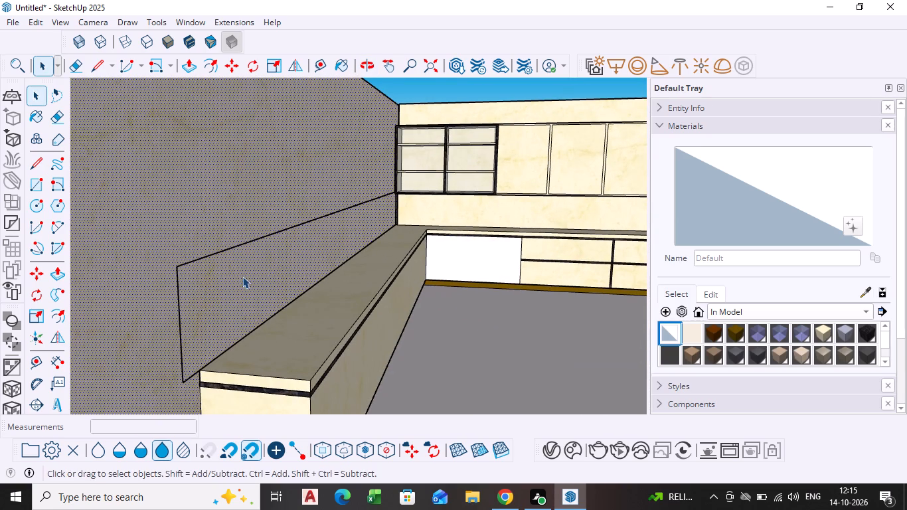
pyautogui.scroll(1, 416, 224)
pyautogui.moveTo(417, 220); pyautogui.dragTo(400, 225, button='middle')
pyautogui.scroll(15, 387, 198)
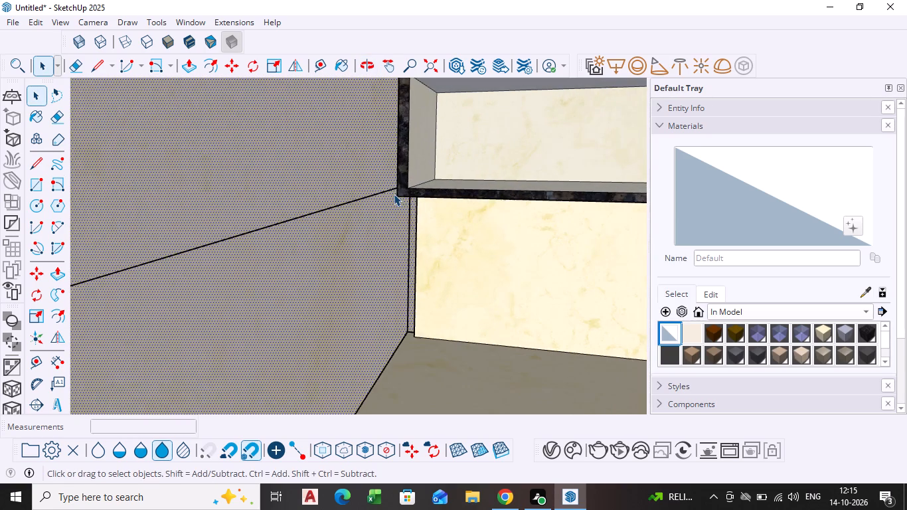
pyautogui.moveTo(394, 196); pyautogui.dragTo(395, 167, button='middle')
pyautogui.scroll(-8, 394, 194)
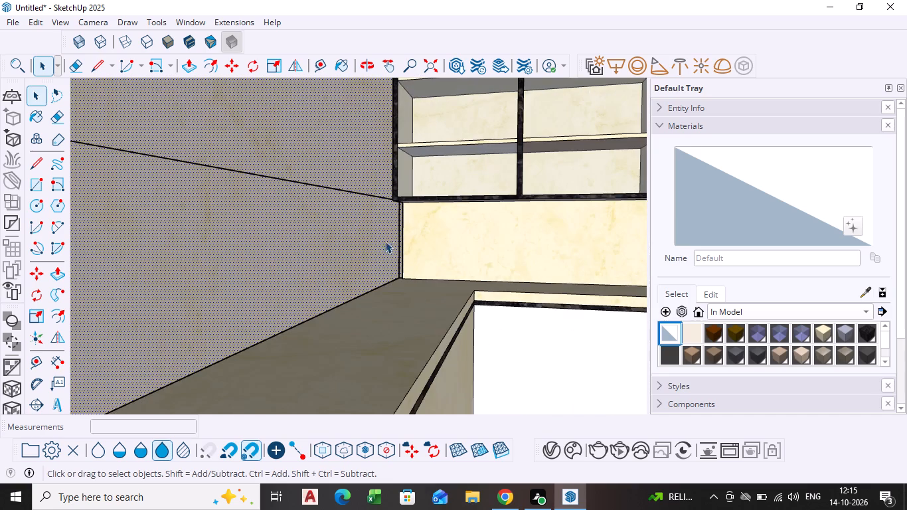
pyautogui.moveTo(371, 259); pyautogui.dragTo(357, 286, button='middle')
pyautogui.scroll(4, 444, 206)
pyautogui.moveTo(419, 201); pyautogui.dragTo(419, 166, button='middle')
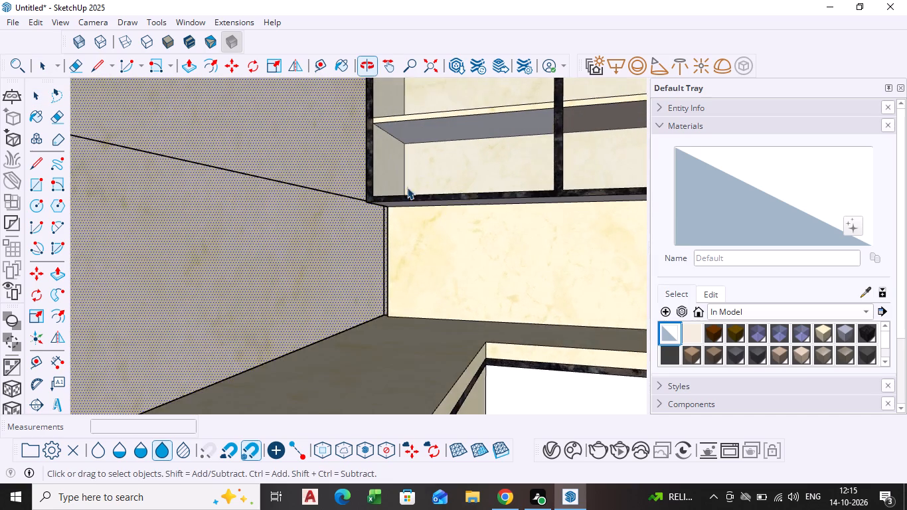
pyautogui.scroll(9, 390, 204)
pyautogui.moveTo(381, 201); pyautogui.dragTo(384, 173, button='middle')
pyautogui.scroll(7, 364, 206)
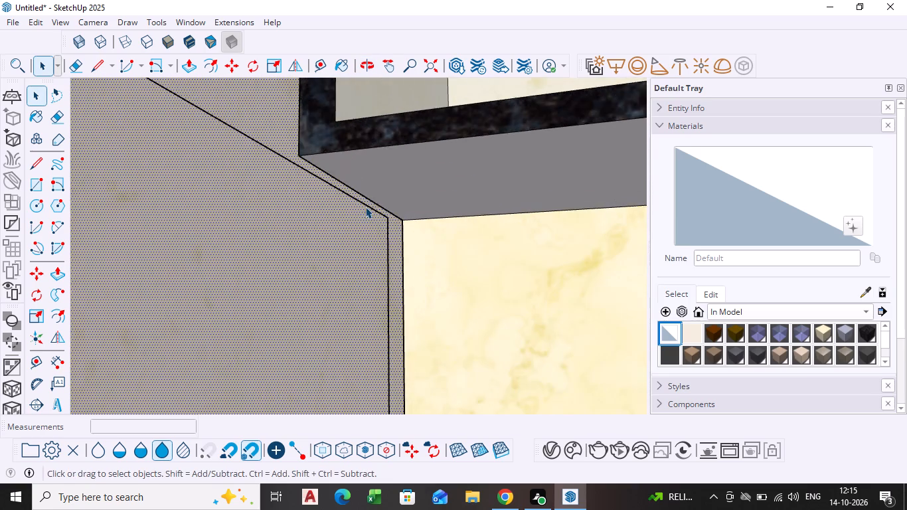
pyautogui.scroll(2, 365, 207)
pyautogui.scroll(-3, 381, 226)
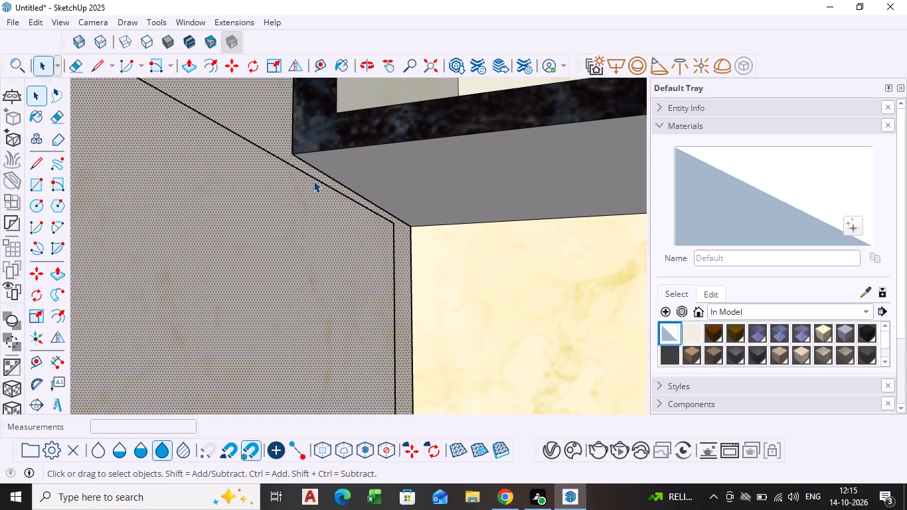
# Delete the copied line along the side wall, the short joining piece beneath the wall cabinet and the vertical line at the corner.
pyautogui.click(313, 181)
pyautogui.press('Delete')
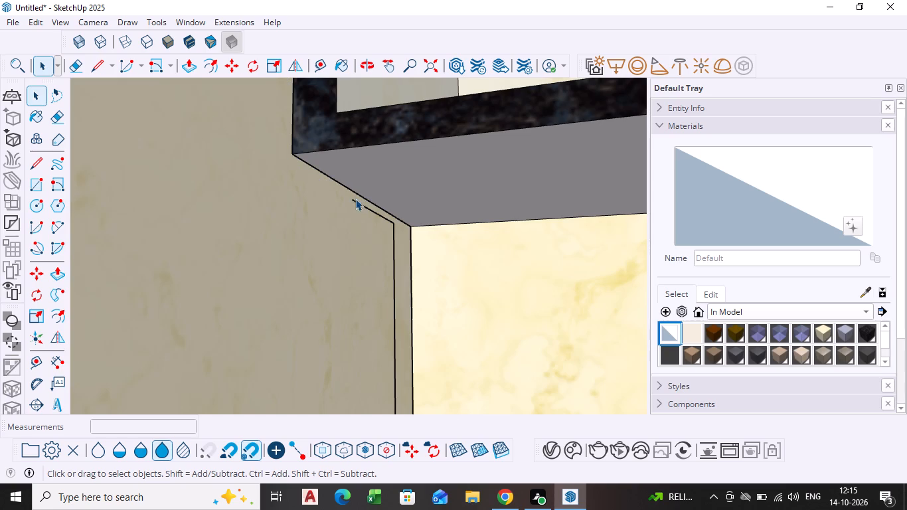
pyautogui.click(359, 203)
pyautogui.press('Delete')
pyautogui.click(393, 274)
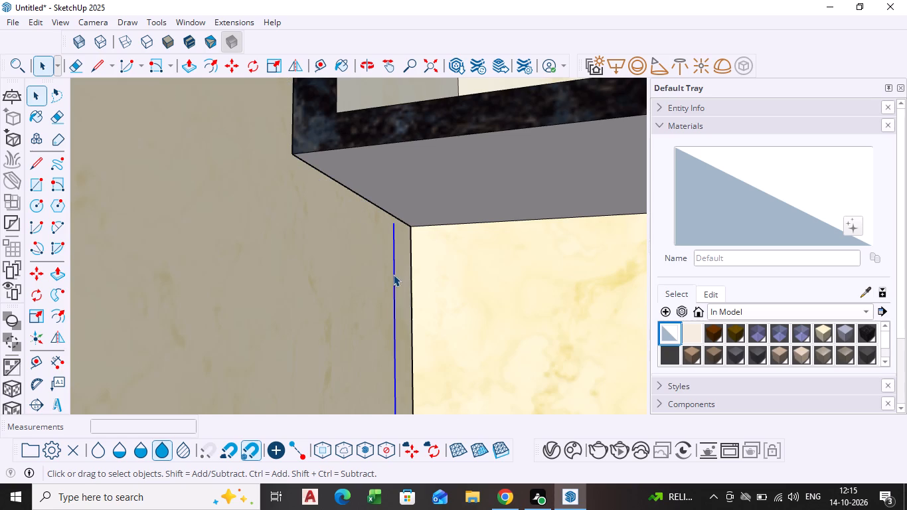
pyautogui.press('Delete')
# Examine the side wall face along the side countertop from the wall cabinet corner outward.
pyautogui.scroll(-16, 341, 252)
pyautogui.keyDown('shift'); pyautogui.moveTo(336, 266); pyautogui.dragTo(423, 127, button='middle'); pyautogui.keyUp('shift')
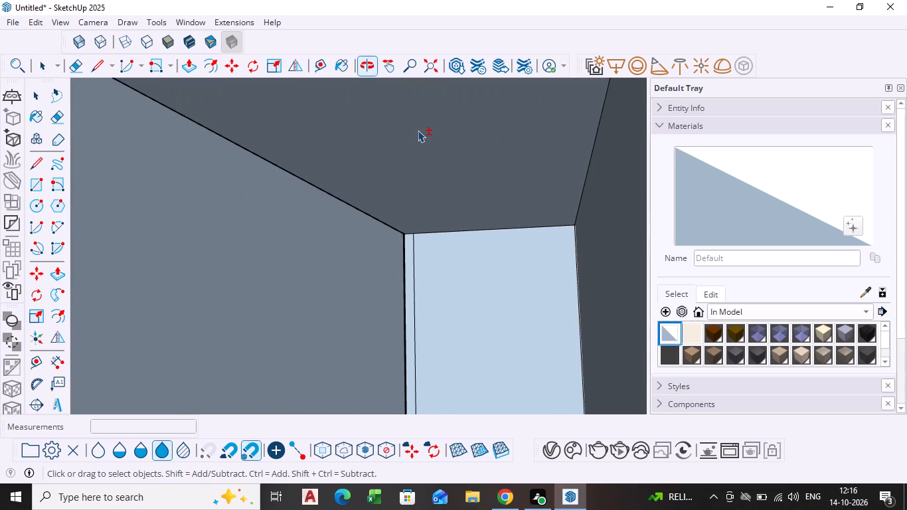
pyautogui.scroll(-2, 409, 134)
pyautogui.moveTo(384, 174); pyautogui.dragTo(337, 285, button='middle')
pyautogui.scroll(-2, 365, 252)
pyautogui.scroll(-3, 262, 282)
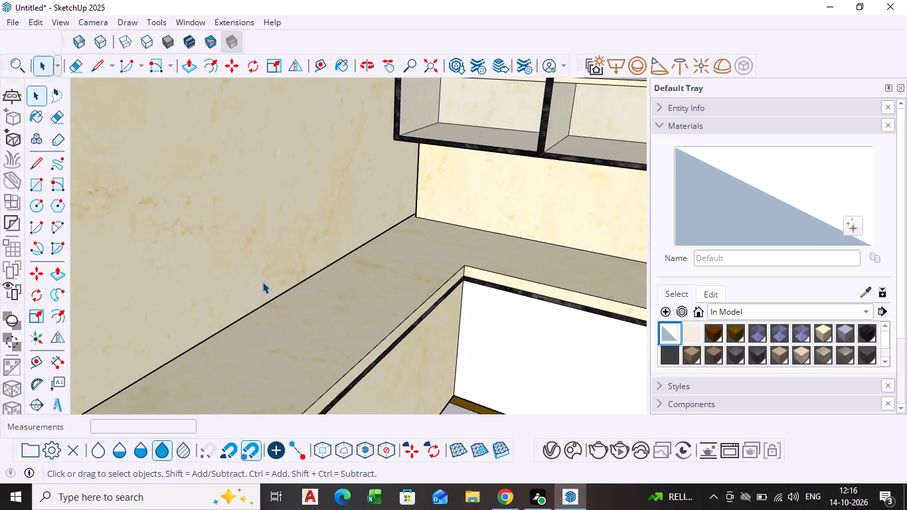
pyautogui.scroll(-4, 260, 282)
pyautogui.moveTo(249, 277); pyautogui.dragTo(341, 218, button='middle')
pyautogui.keyDown('shift'); pyautogui.scroll(-1, 248, 277); pyautogui.keyUp('shift')
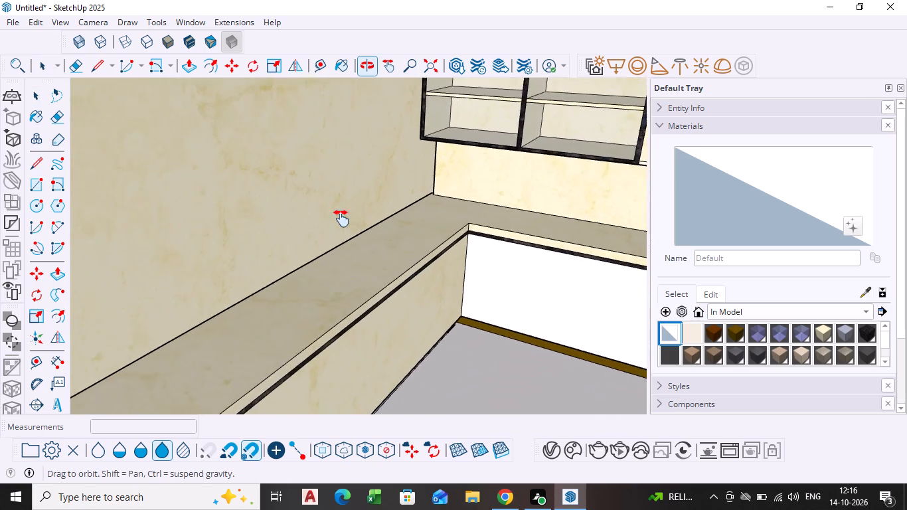
pyautogui.moveTo(341, 218); pyautogui.dragTo(422, 171, button='middle')
pyautogui.click(201, 319)
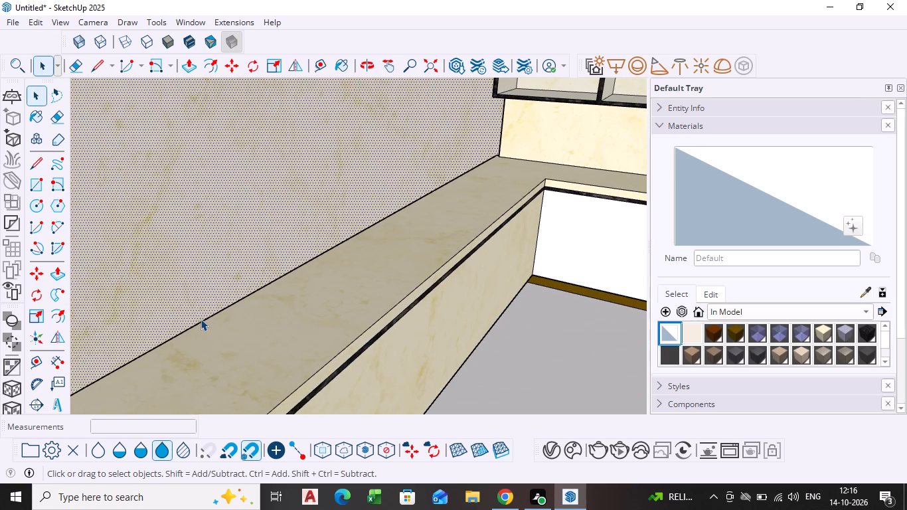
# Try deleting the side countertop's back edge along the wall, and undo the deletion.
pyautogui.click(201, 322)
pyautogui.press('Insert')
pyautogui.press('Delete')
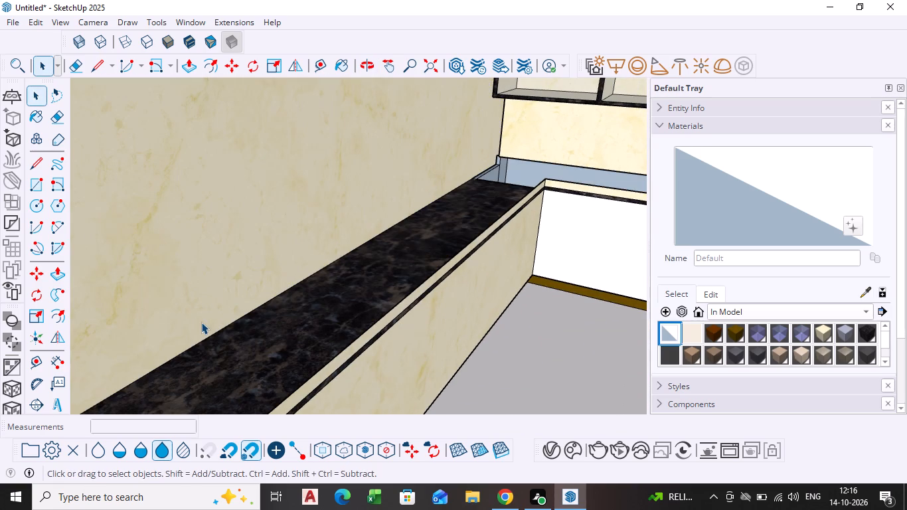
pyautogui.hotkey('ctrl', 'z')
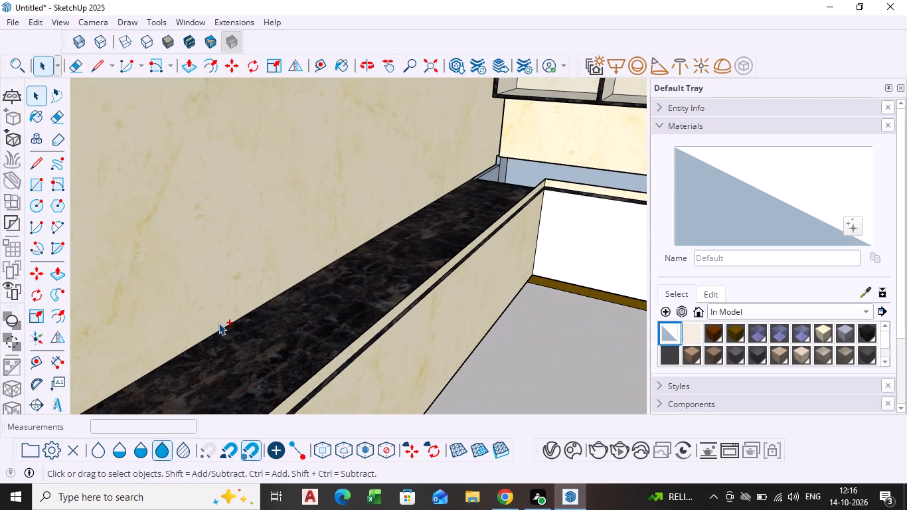
# Draw a line about 23' 8" long from the wall corner beneath the cabinet along the side wall, past the vertical line at the countertop's end.
pyautogui.scroll(-3, 217, 317)
pyautogui.scroll(-4, 281, 294)
pyautogui.moveTo(471, 175); pyautogui.dragTo(495, 167, button='middle')
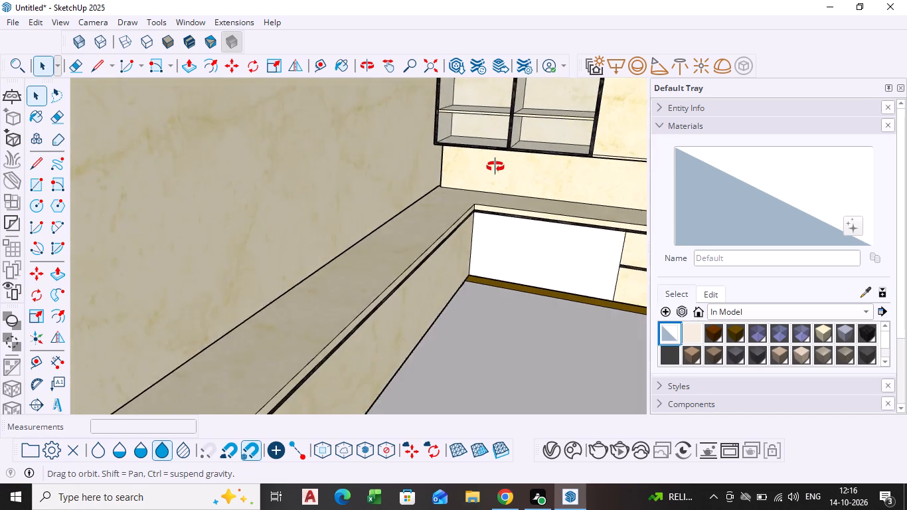
pyautogui.moveTo(495, 167); pyautogui.dragTo(489, 151, button='middle')
pyautogui.scroll(9, 461, 139)
pyautogui.moveTo(418, 159); pyautogui.dragTo(426, 134, button='middle')
pyautogui.scroll(8, 423, 147)
pyautogui.moveTo(422, 145); pyautogui.dragTo(421, 130, button='middle')
pyautogui.scroll(4, 418, 136)
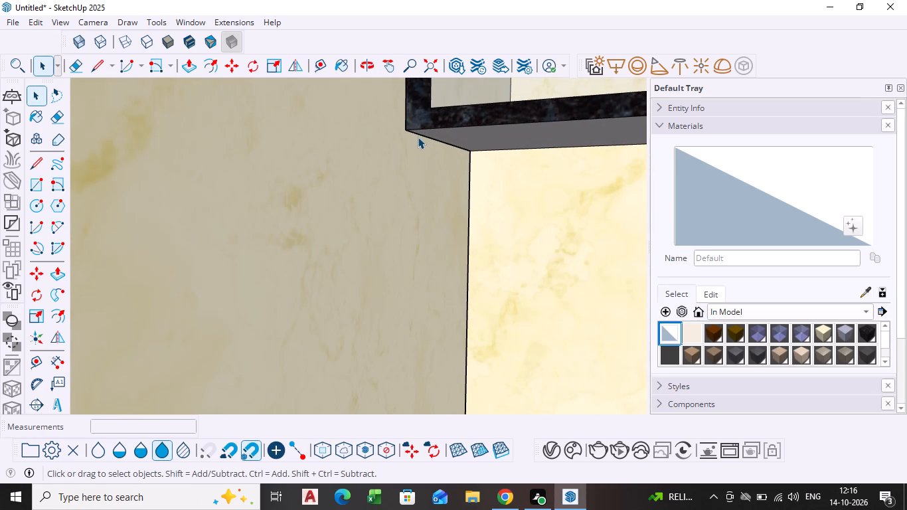
pyautogui.press('l')
pyautogui.click(471, 151)
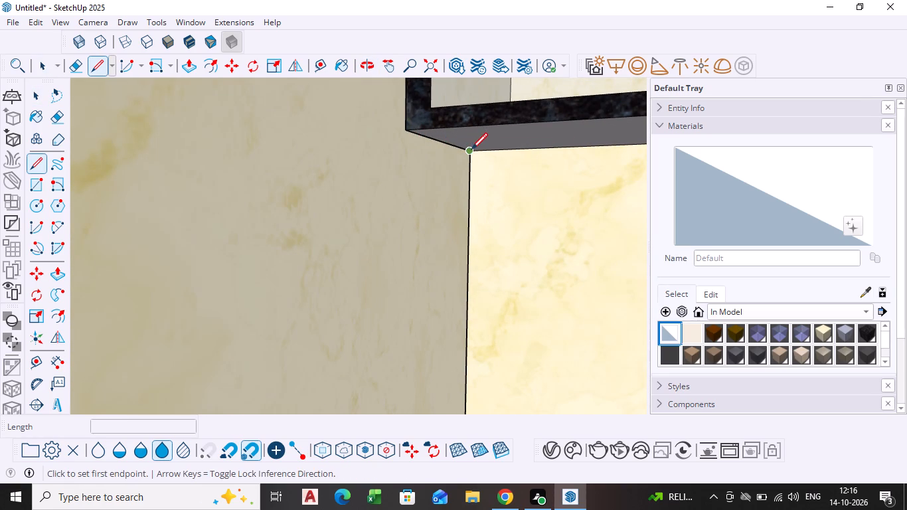
pyautogui.scroll(-9, 303, 108)
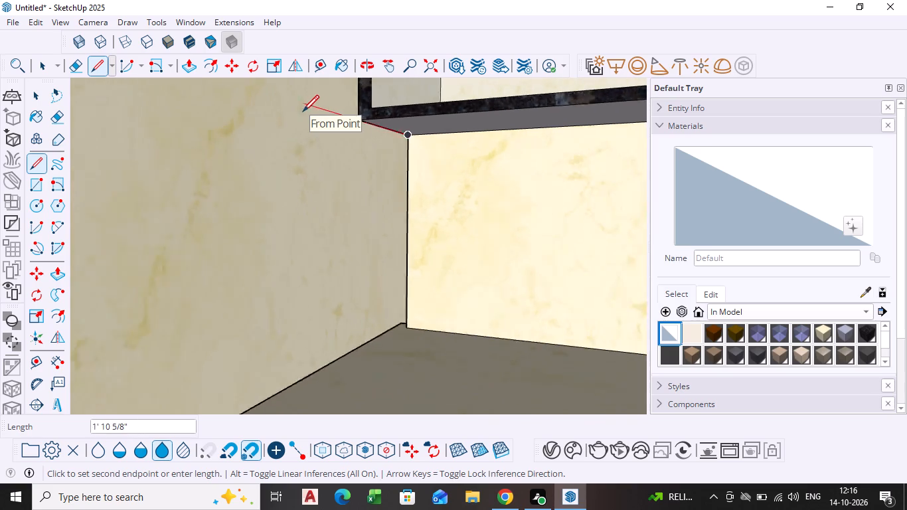
pyautogui.scroll(-14, 303, 113)
pyautogui.keyDown('shift'); pyautogui.moveTo(303, 119); pyautogui.dragTo(444, 137, button='middle'); pyautogui.keyUp('shift')
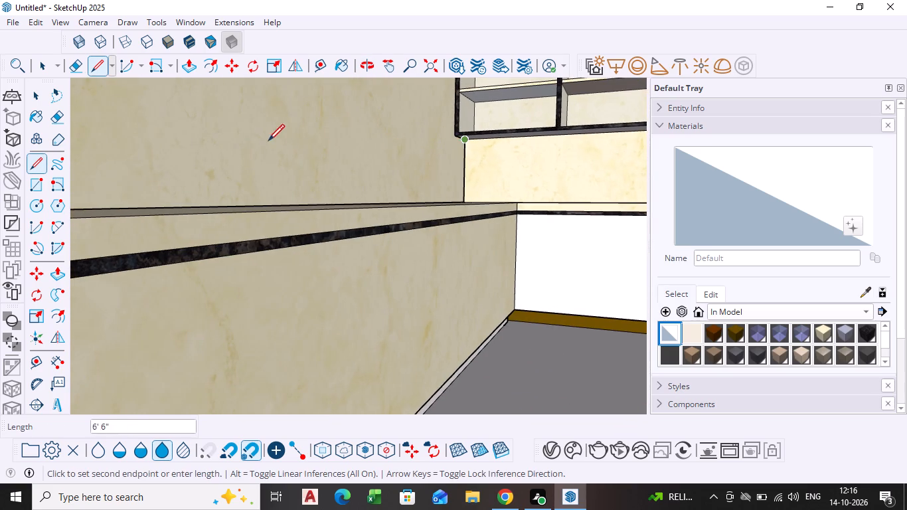
pyautogui.scroll(-7, 177, 142)
pyautogui.moveTo(202, 147); pyautogui.dragTo(319, 224, button='middle')
pyautogui.moveTo(387, 225); pyautogui.dragTo(416, 225, button='middle')
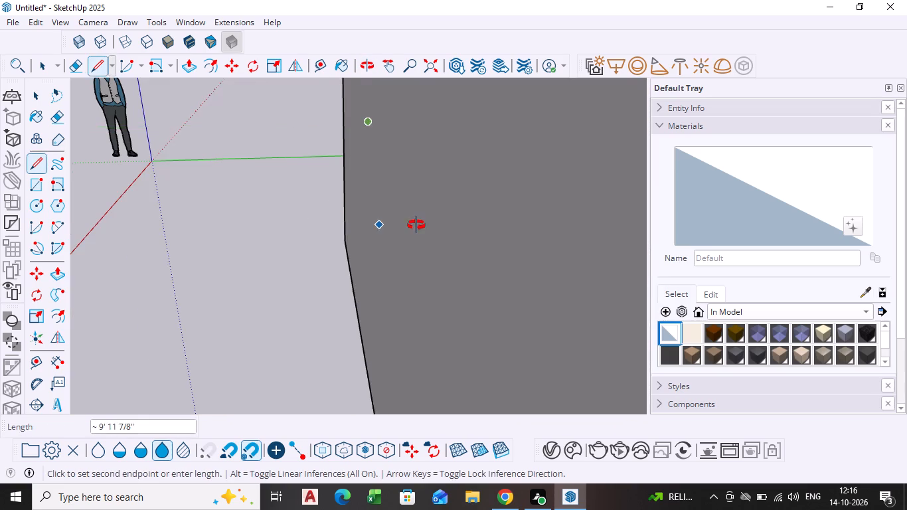
pyautogui.moveTo(416, 225); pyautogui.dragTo(277, 215, button='middle')
pyautogui.scroll(-1, 418, 225)
pyautogui.scroll(-1, 139, 264)
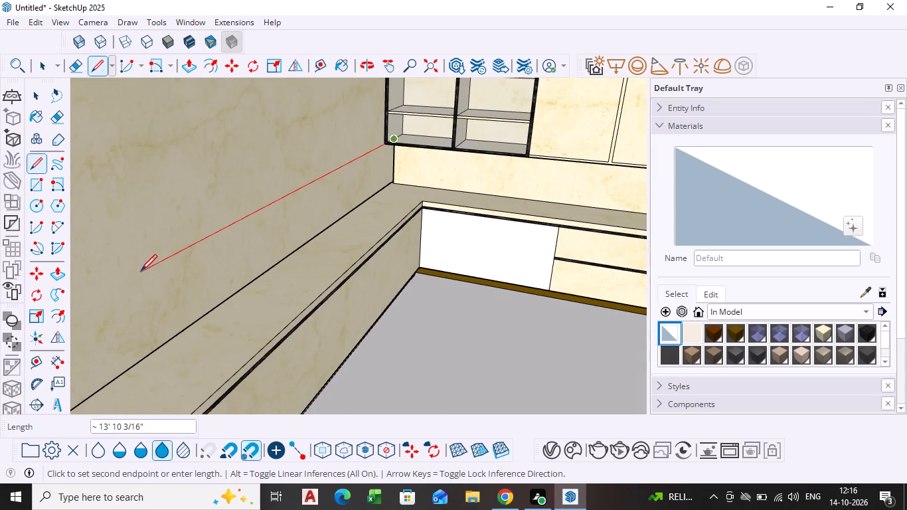
pyautogui.scroll(-3, 141, 272)
pyautogui.keyDown('shift'); pyautogui.moveTo(142, 273); pyautogui.dragTo(301, 206, button='middle'); pyautogui.keyUp('shift')
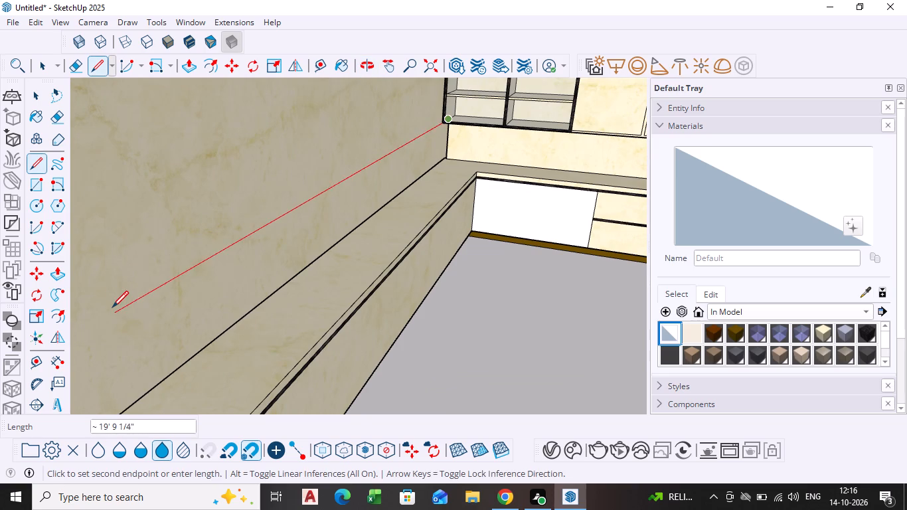
pyautogui.scroll(-4, 112, 309)
pyautogui.keyDown('shift'); pyautogui.moveTo(112, 309); pyautogui.dragTo(244, 269, button='middle'); pyautogui.keyUp('shift')
pyautogui.keyDown('shift'); pyautogui.scroll(1, 243, 269); pyautogui.keyUp('shift')
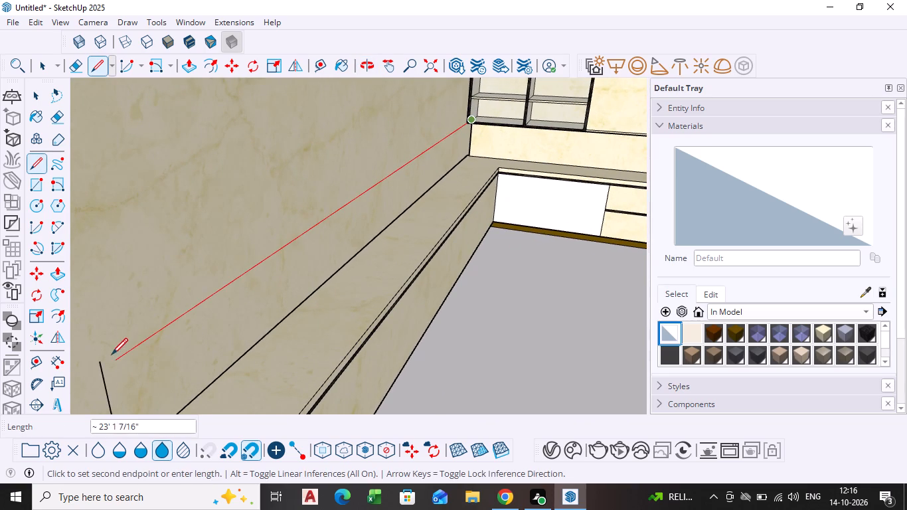
pyautogui.click(91, 386)
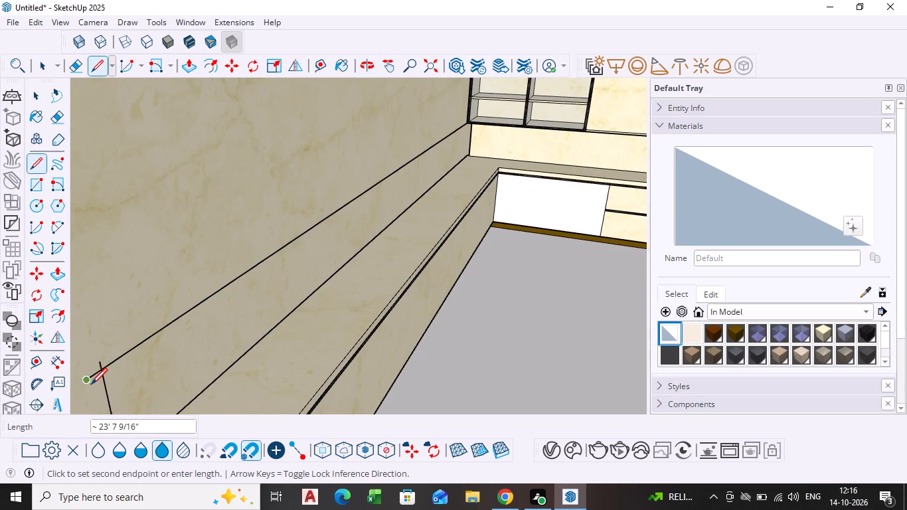
pyautogui.press('space')
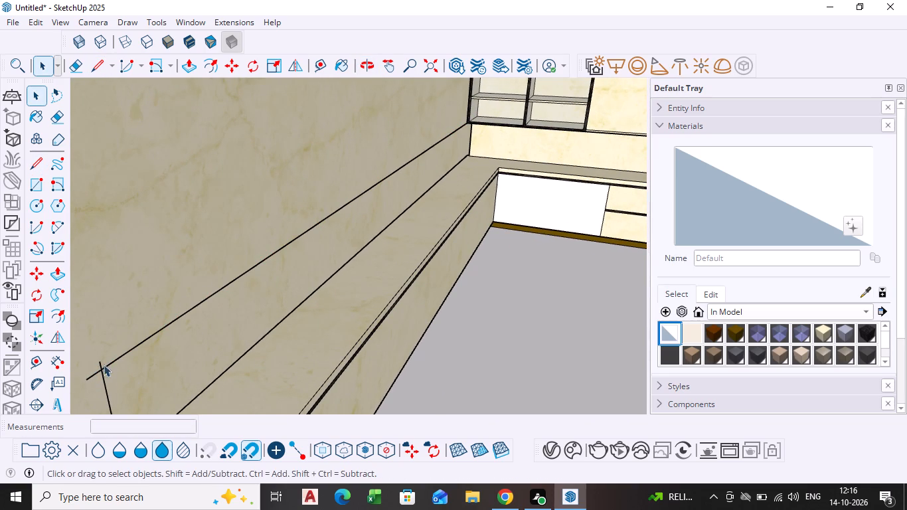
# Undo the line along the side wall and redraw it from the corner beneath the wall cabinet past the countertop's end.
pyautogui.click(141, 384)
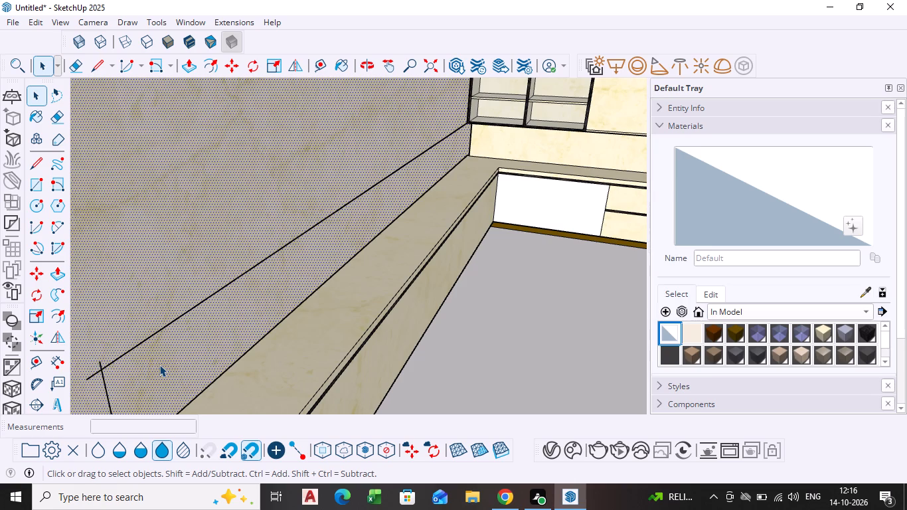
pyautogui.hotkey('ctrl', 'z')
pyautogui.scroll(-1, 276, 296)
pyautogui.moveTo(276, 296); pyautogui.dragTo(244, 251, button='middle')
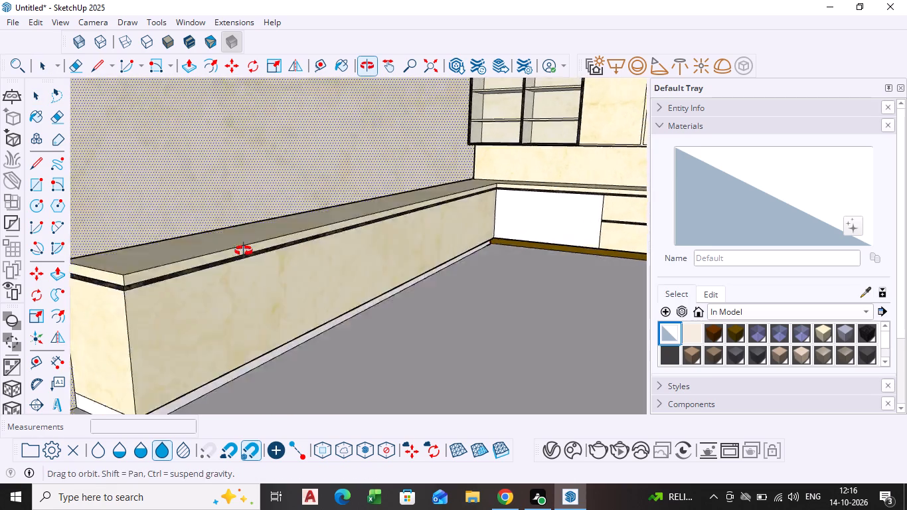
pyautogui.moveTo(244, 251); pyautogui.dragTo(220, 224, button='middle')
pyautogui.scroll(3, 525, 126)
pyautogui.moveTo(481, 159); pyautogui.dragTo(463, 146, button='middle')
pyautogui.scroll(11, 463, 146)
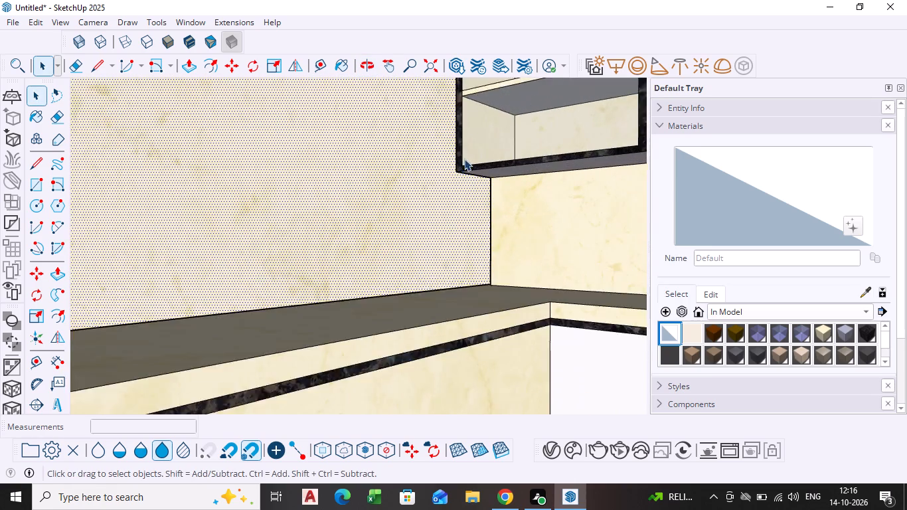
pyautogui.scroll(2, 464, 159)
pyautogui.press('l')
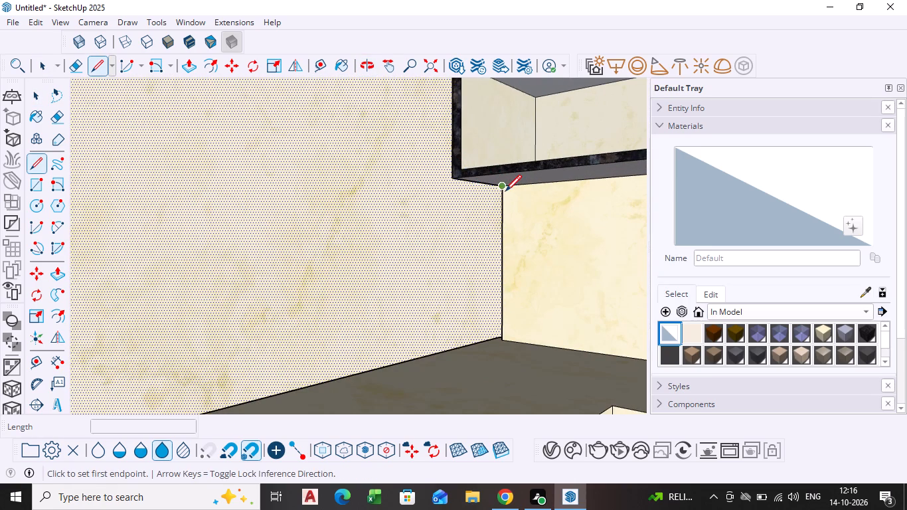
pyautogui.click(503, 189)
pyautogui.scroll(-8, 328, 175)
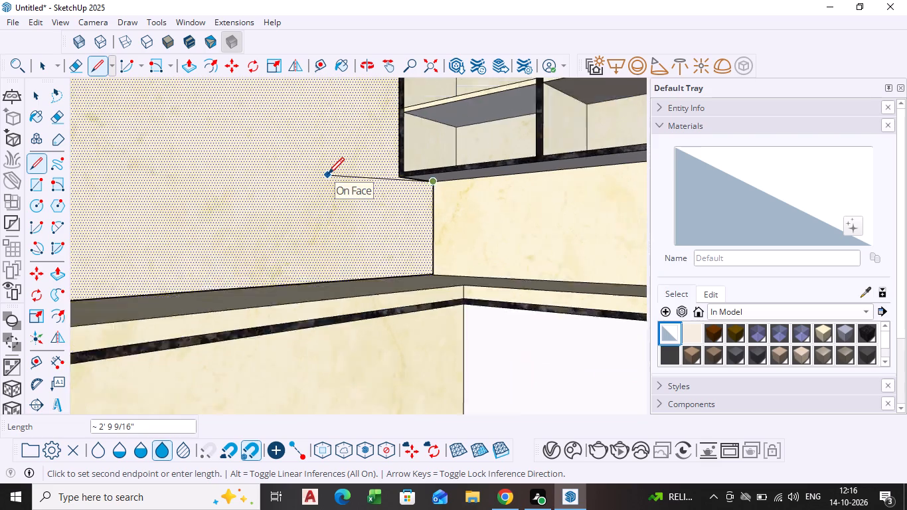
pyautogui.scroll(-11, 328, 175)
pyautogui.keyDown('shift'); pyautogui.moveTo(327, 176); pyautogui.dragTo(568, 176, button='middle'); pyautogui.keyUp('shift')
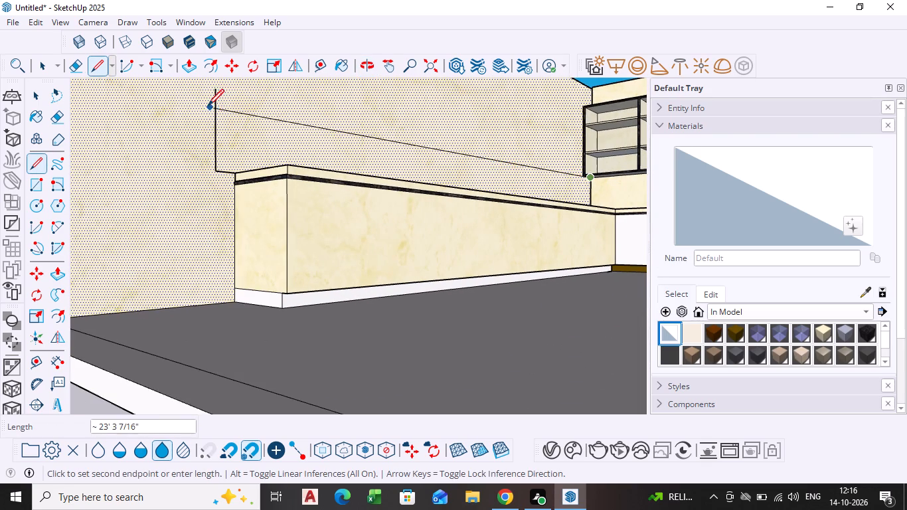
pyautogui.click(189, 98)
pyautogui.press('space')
# Examine where the redrawn wall line crosses the vertical line at the side countertop's end, selecting each line.
pyautogui.scroll(-1, 202, 96)
pyautogui.moveTo(202, 96); pyautogui.dragTo(202, 97, button='middle')
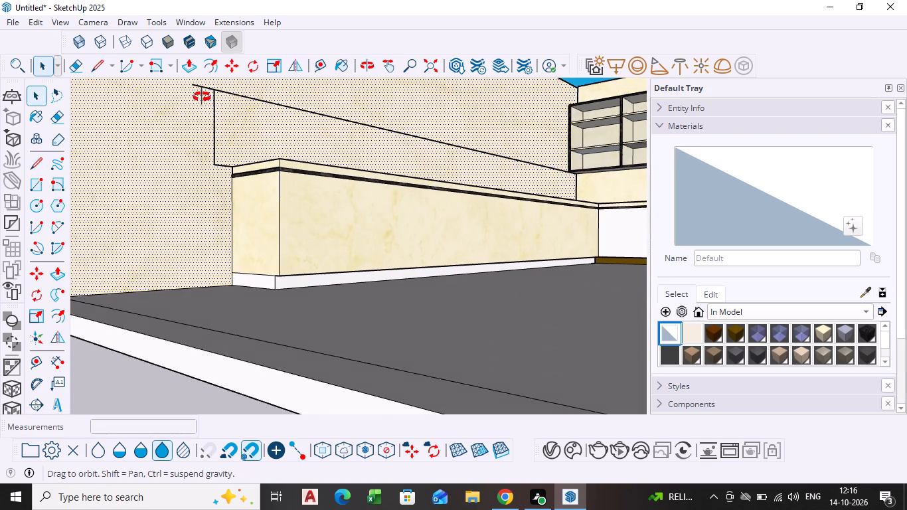
pyautogui.moveTo(202, 97); pyautogui.dragTo(166, 194, button='middle')
pyautogui.click(228, 129)
pyautogui.scroll(-7, 229, 129)
pyautogui.keyDown('shift'); pyautogui.moveTo(231, 127); pyautogui.dragTo(192, 211, button='middle'); pyautogui.keyUp('shift')
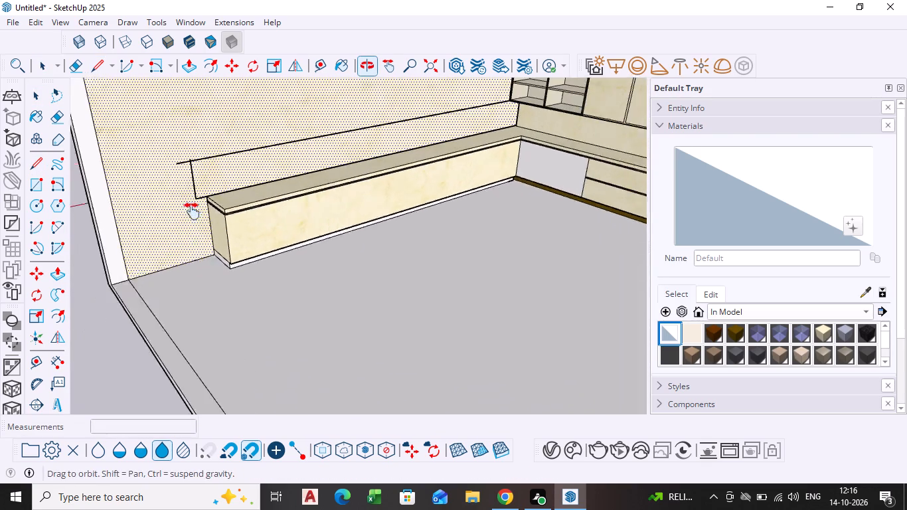
pyautogui.keyDown('shift'); pyautogui.moveTo(192, 211); pyautogui.dragTo(189, 220, button='middle'); pyautogui.keyUp('shift')
pyautogui.scroll(3, 189, 190)
pyautogui.click(160, 206)
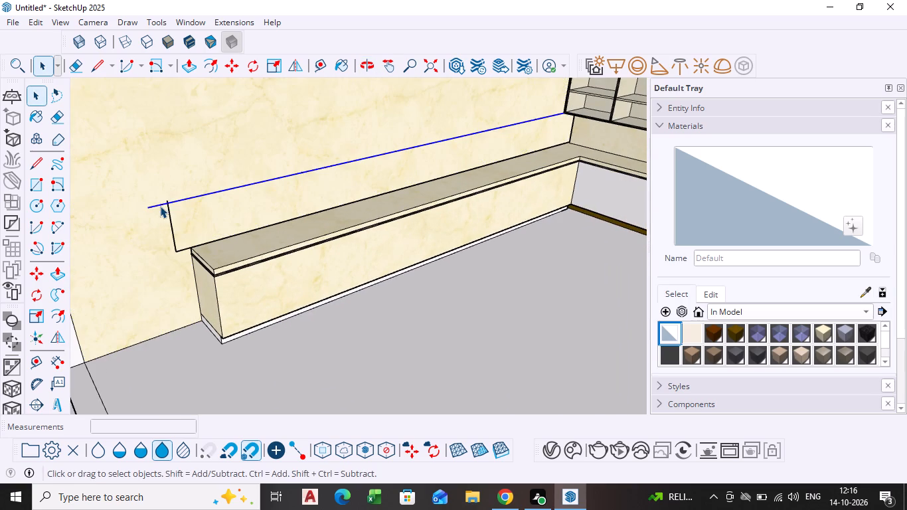
pyautogui.click(159, 205)
pyautogui.click(159, 205)
pyautogui.scroll(7, 159, 204)
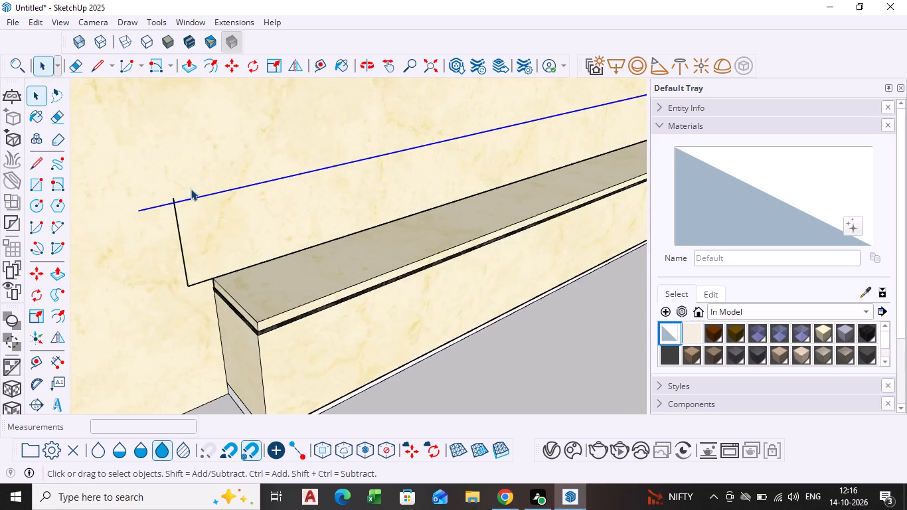
pyautogui.scroll(4, 191, 189)
pyautogui.click(163, 206)
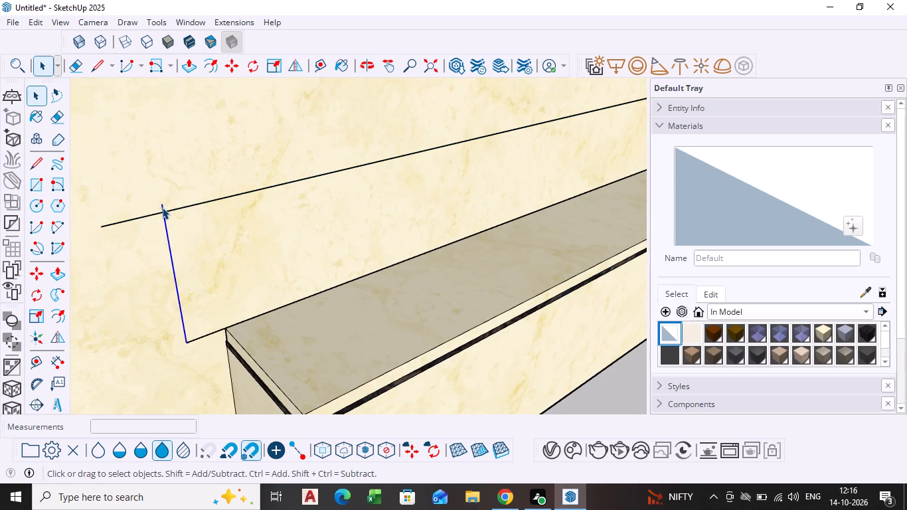
pyautogui.scroll(8, 161, 208)
pyautogui.click(166, 208)
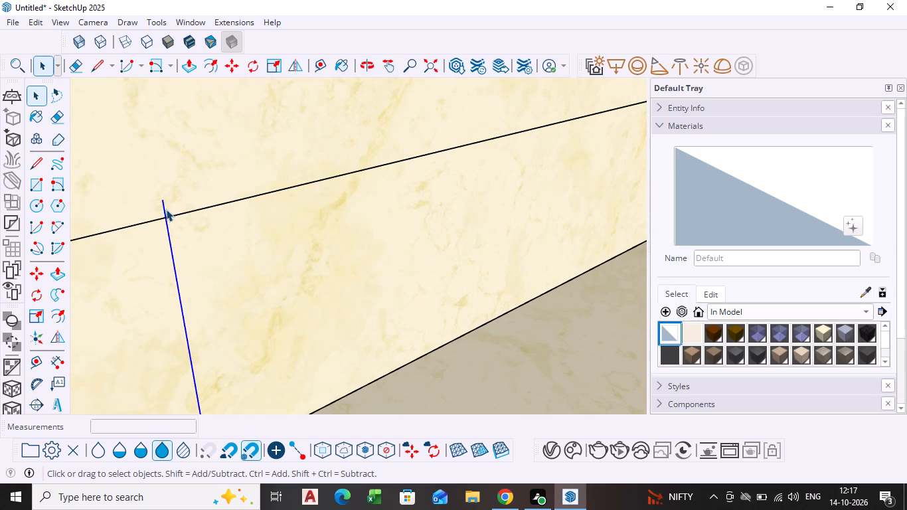
pyautogui.click(164, 209)
pyautogui.doubleClick(164, 209)
pyautogui.scroll(-3, 449, 149)
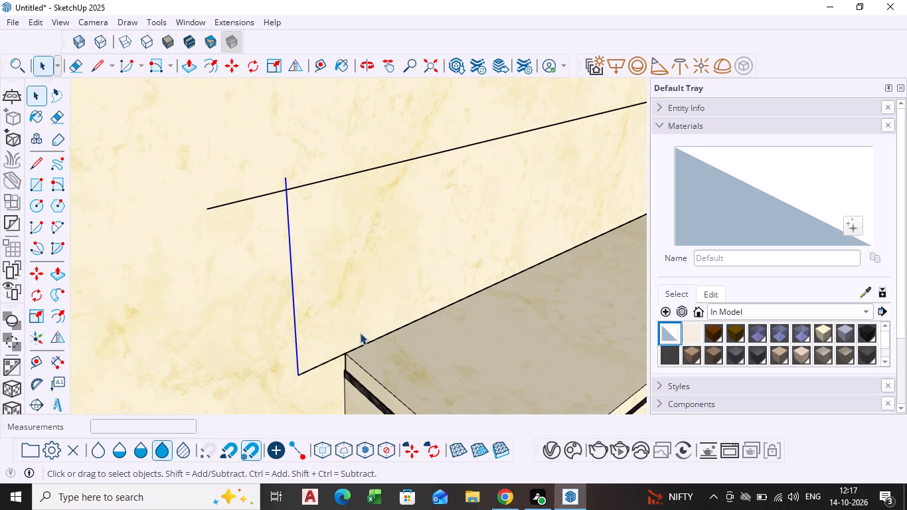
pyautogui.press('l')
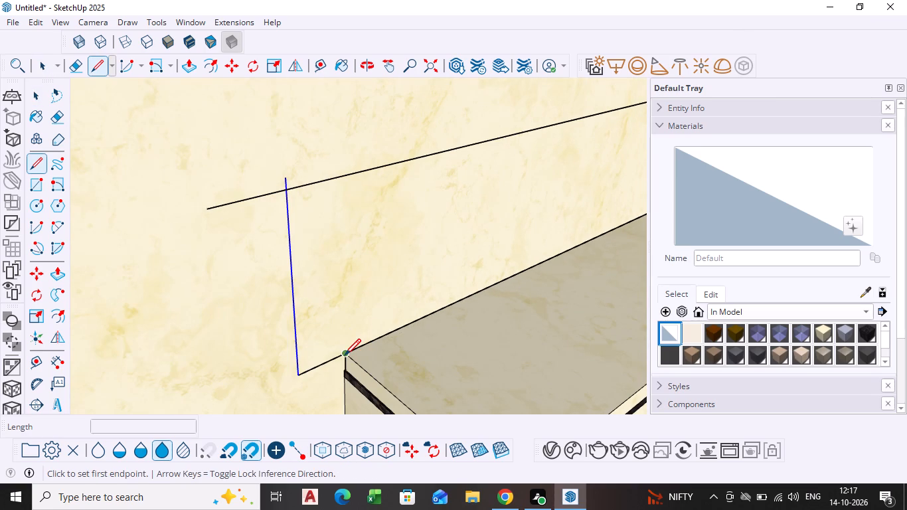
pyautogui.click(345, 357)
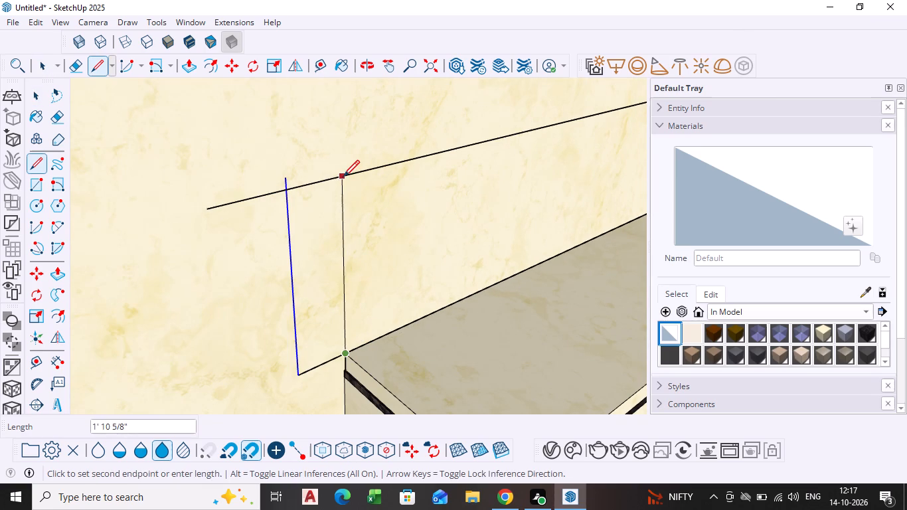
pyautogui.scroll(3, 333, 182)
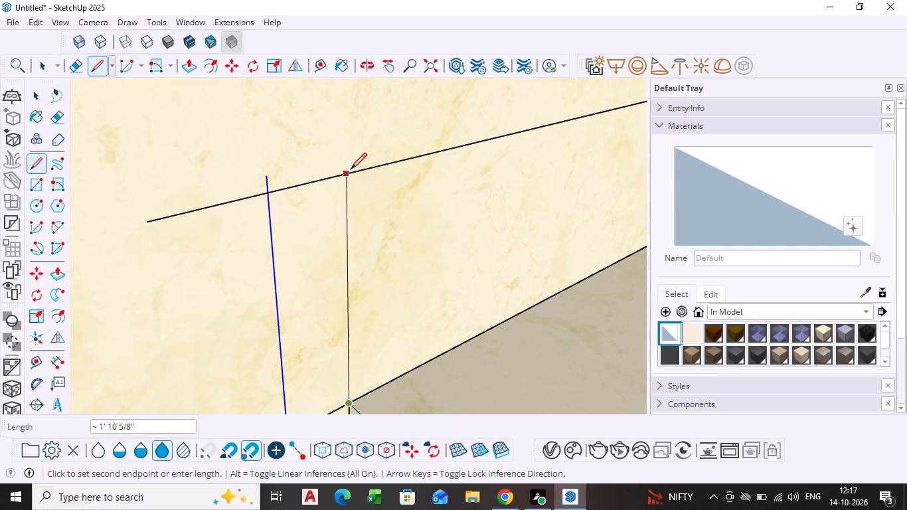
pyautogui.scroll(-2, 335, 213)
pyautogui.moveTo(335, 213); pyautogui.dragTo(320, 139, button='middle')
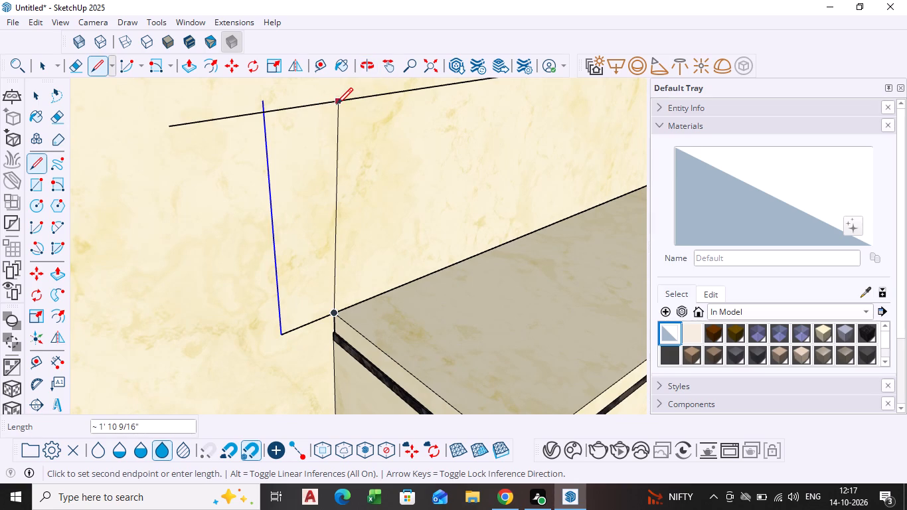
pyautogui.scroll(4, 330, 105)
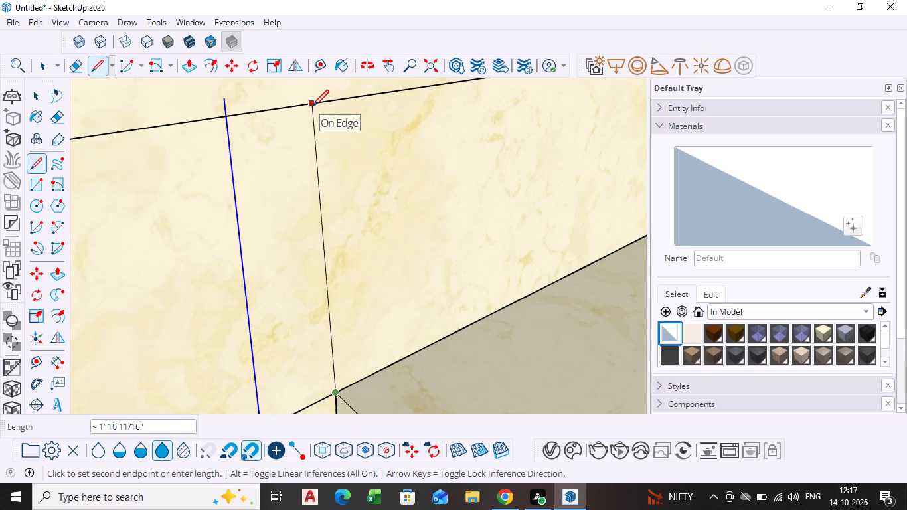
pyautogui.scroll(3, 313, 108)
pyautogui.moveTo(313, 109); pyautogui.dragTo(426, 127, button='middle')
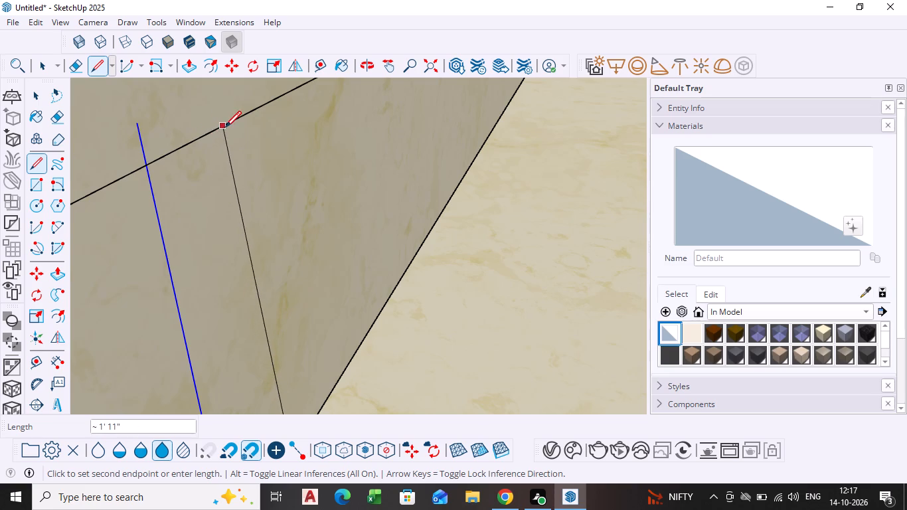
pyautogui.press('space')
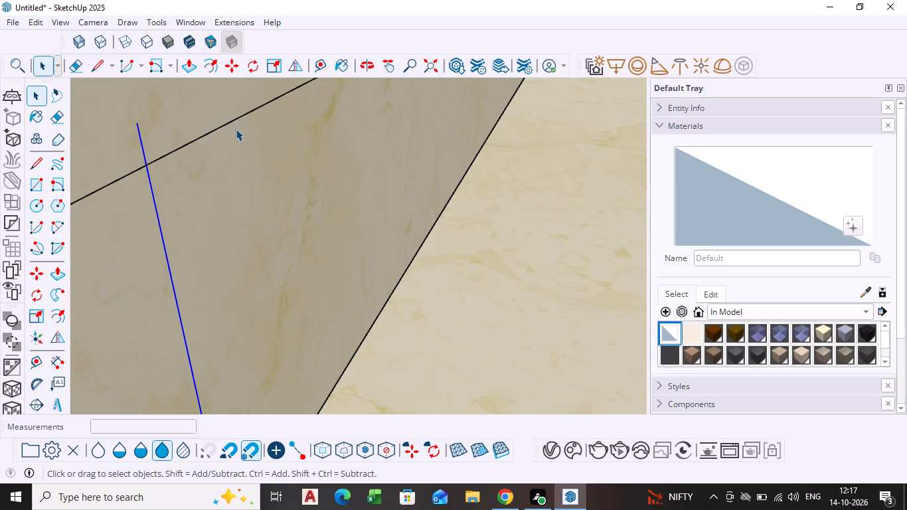
# Delete the vertical line beyond the countertop's end, the long wall line above it and the stub extending past the countertop corner.
pyautogui.scroll(-13, 232, 133)
pyautogui.moveTo(245, 163); pyautogui.dragTo(197, 163, button='middle')
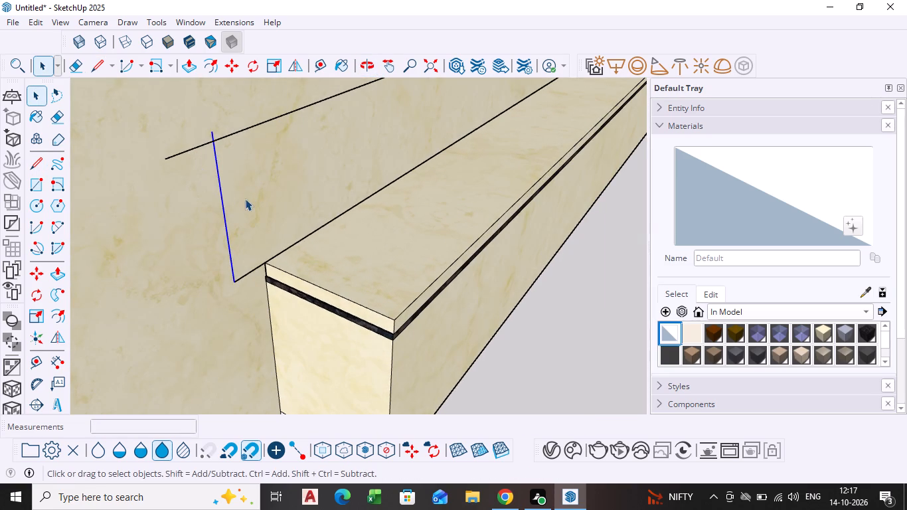
pyautogui.press('Delete')
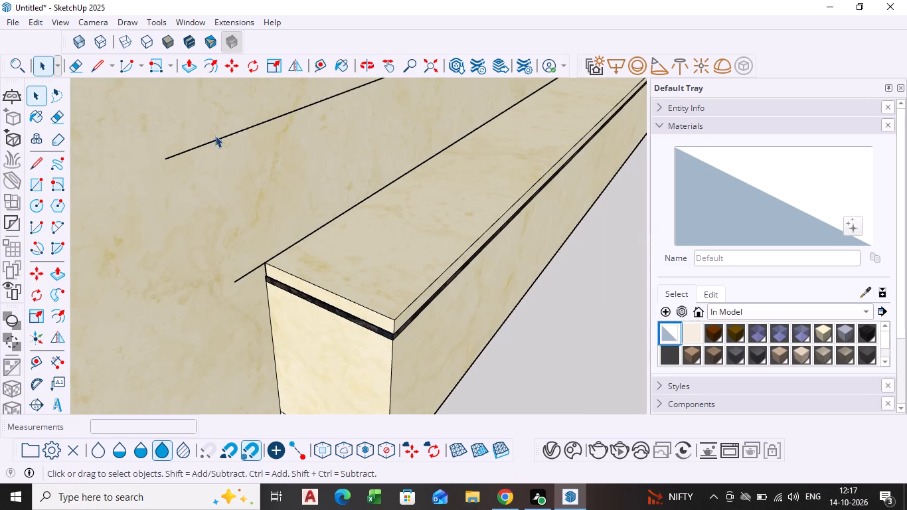
pyautogui.click(222, 137)
pyautogui.press('Delete')
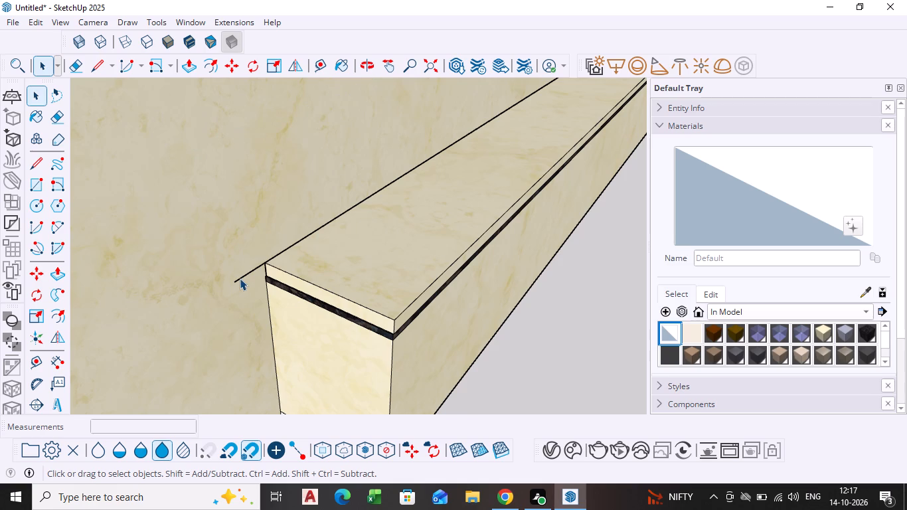
pyautogui.click(240, 278)
pyautogui.press('Delete')
# Draw a line about 2' 7" long up the side wall from the back corner of the countertop's free end.
pyautogui.press('l')
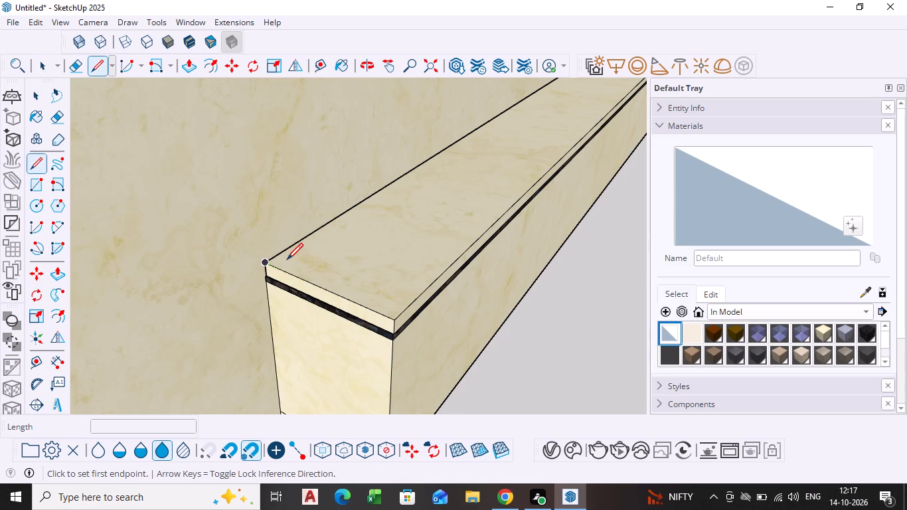
pyautogui.click(269, 262)
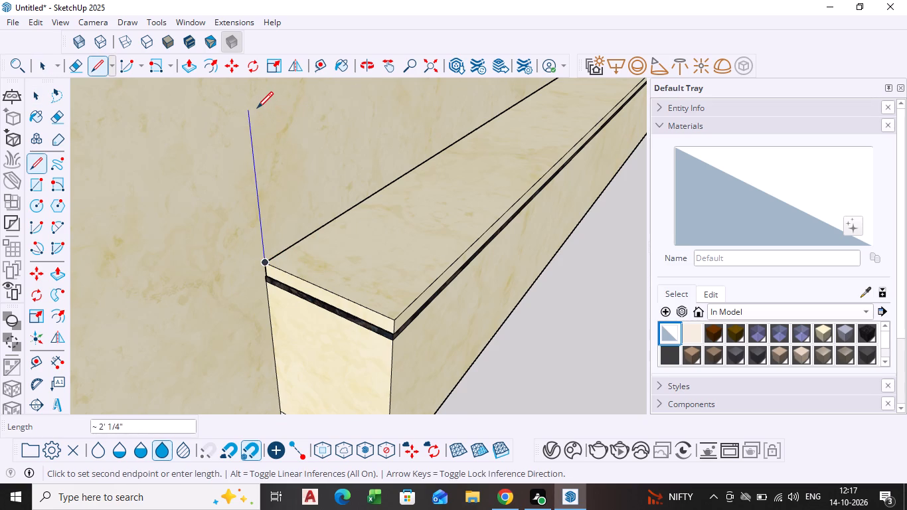
pyautogui.scroll(-3, 257, 110)
pyautogui.keyDown('shift'); pyautogui.moveTo(257, 110); pyautogui.dragTo(224, 216, button='middle'); pyautogui.keyUp('shift')
pyautogui.click(212, 183)
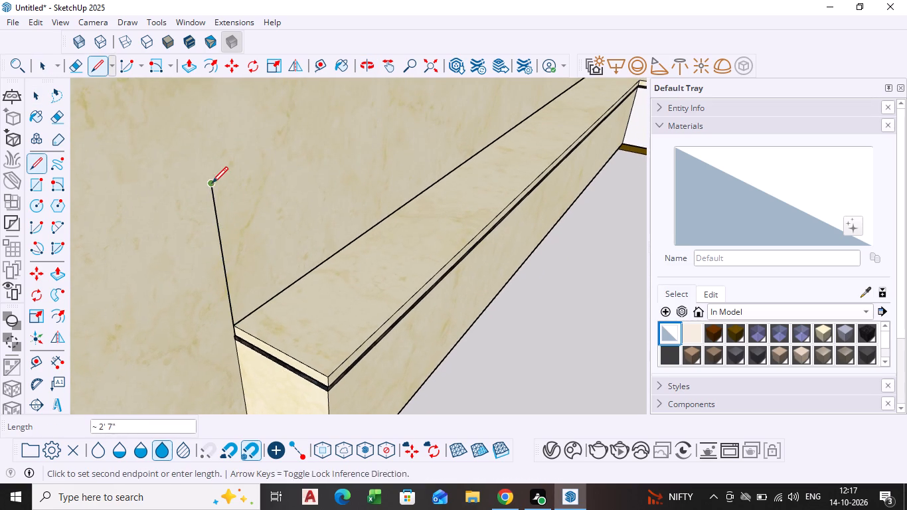
pyautogui.press('space')
# Copy the side countertop's back edge 24" up along the side wall.
pyautogui.scroll(-4, 287, 219)
pyautogui.keyDown('shift'); pyautogui.moveTo(298, 211); pyautogui.dragTo(201, 309, button='middle'); pyautogui.keyUp('shift')
pyautogui.keyDown('shift'); pyautogui.scroll(-1, 298, 211); pyautogui.keyUp('shift')
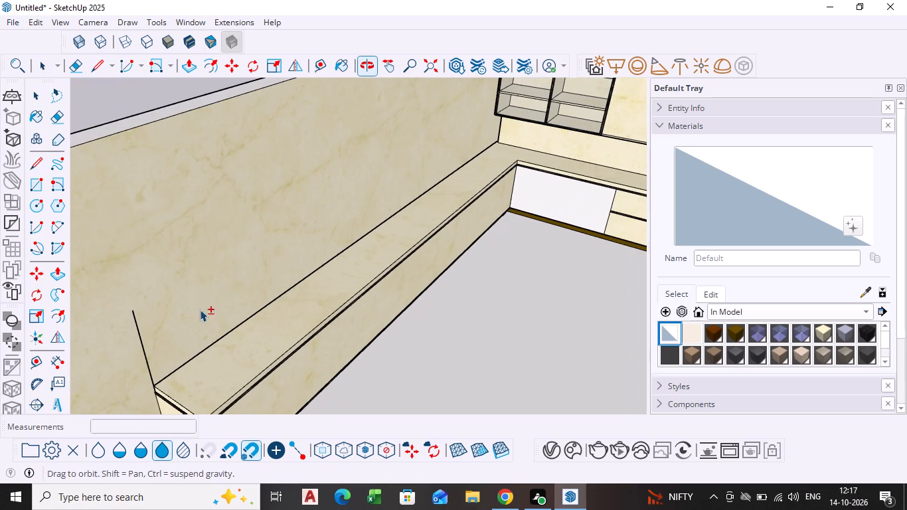
pyautogui.press('space')
pyautogui.click(305, 276)
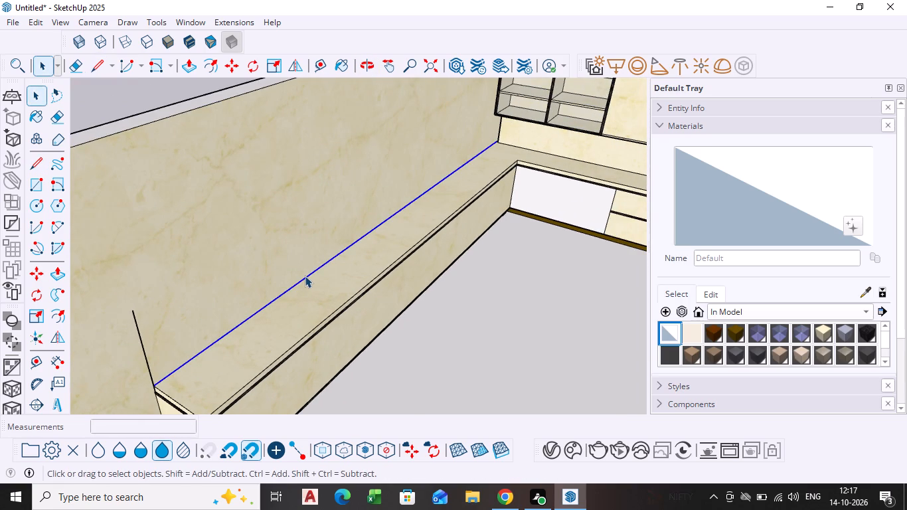
pyautogui.press('m')
pyautogui.click(305, 276)
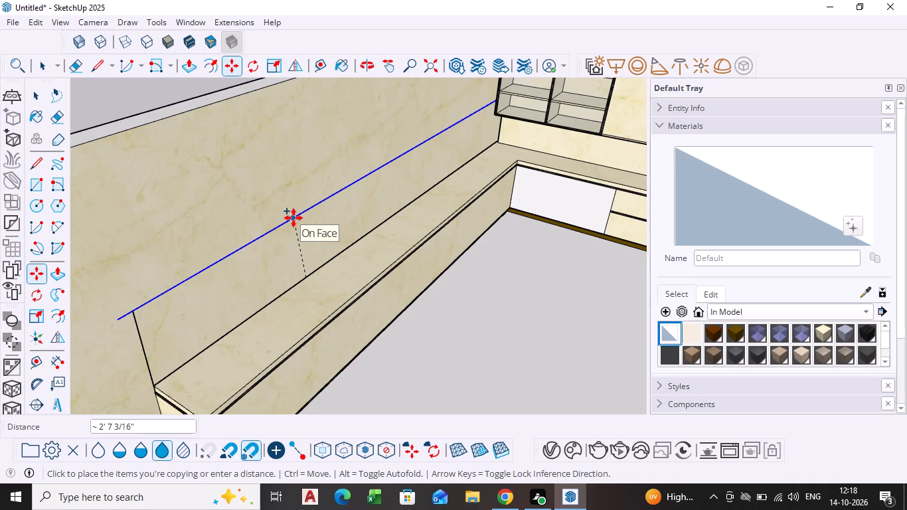
pyautogui.write('24')
pyautogui.press('Return')
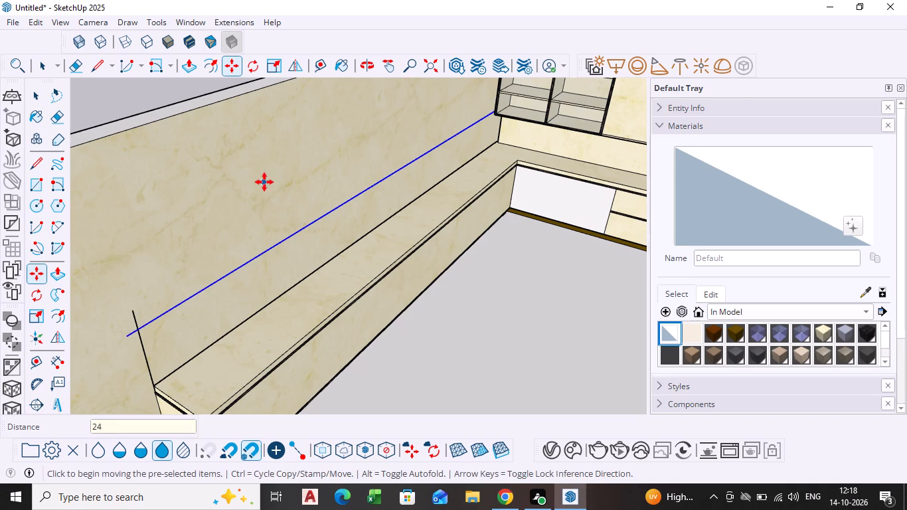
# Examine where the copied line meets the lower corner of the wall cabinet on the side wall.
pyautogui.moveTo(509, 133); pyautogui.dragTo(467, 87, button='middle')
pyautogui.scroll(6, 513, 146)
pyautogui.moveTo(497, 133); pyautogui.dragTo(489, 125, button='middle')
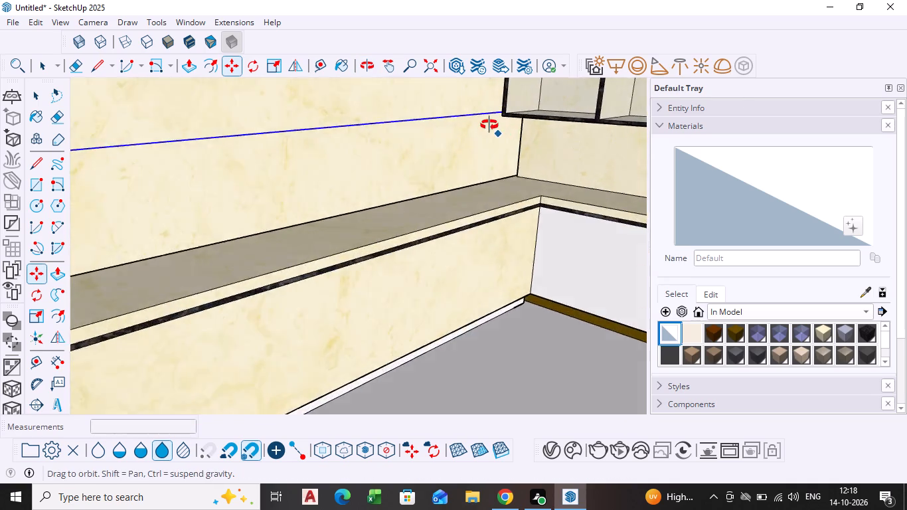
pyautogui.moveTo(489, 125); pyautogui.dragTo(489, 92, button='middle')
pyautogui.scroll(8, 489, 145)
pyautogui.middleClick(508, 94)
pyautogui.moveTo(500, 106); pyautogui.dragTo(504, 94, button='middle')
pyautogui.scroll(19, 504, 94)
pyautogui.scroll(5, 485, 117)
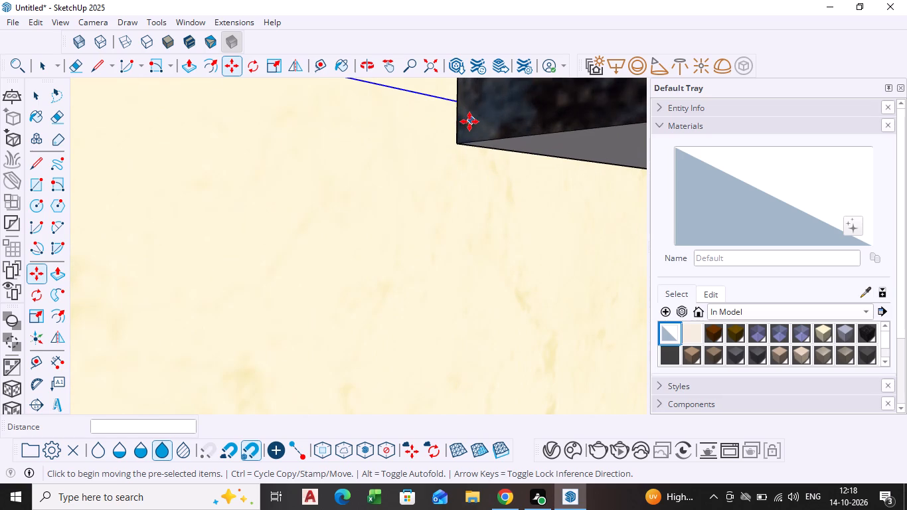
pyautogui.scroll(8, 455, 110)
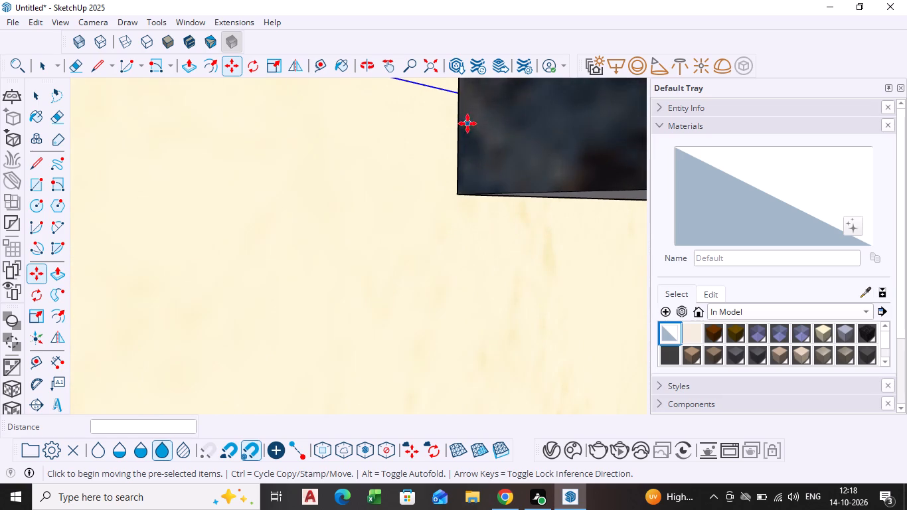
pyautogui.scroll(-20, 444, 137)
pyautogui.scroll(-3, 444, 137)
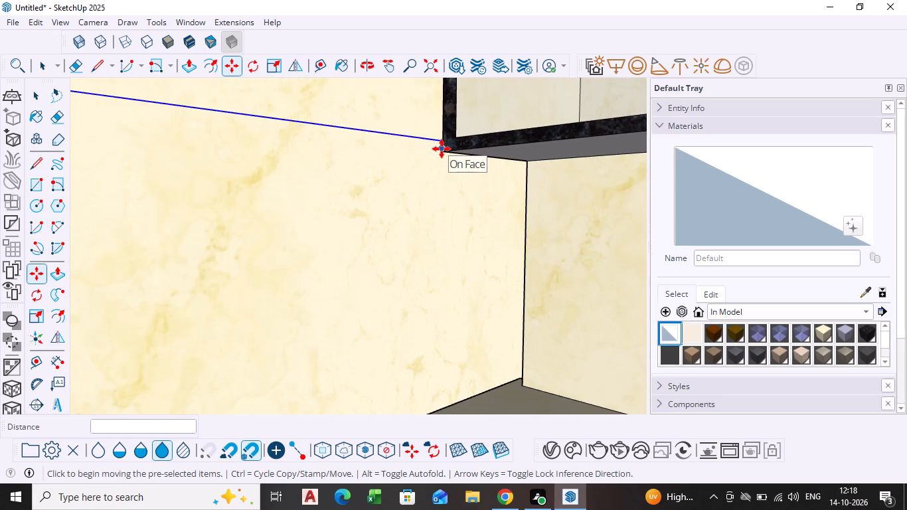
# Erase the vertical line that rises up the side wall from the countertop's free end past the copied line.
pyautogui.scroll(-5, 442, 149)
pyautogui.scroll(-17, 433, 151)
pyautogui.moveTo(390, 165); pyautogui.dragTo(396, 168, button='middle')
pyautogui.scroll(-1, 390, 165)
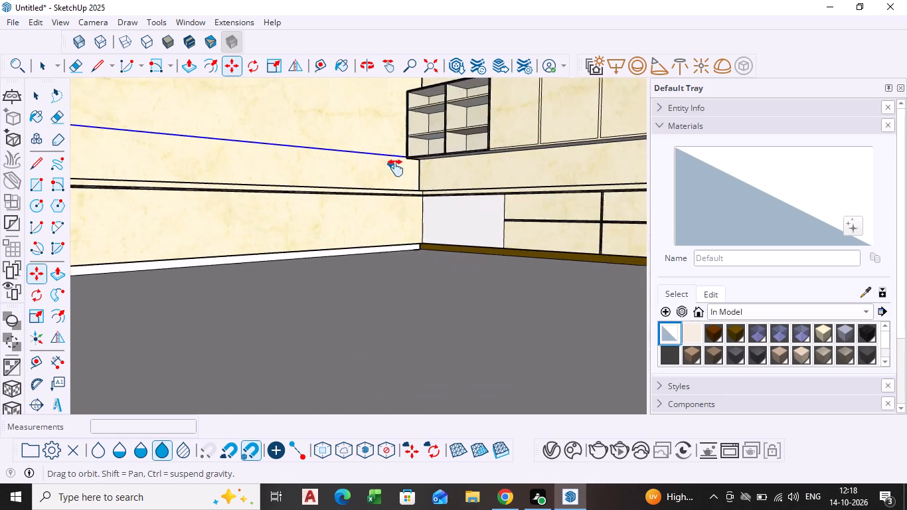
pyautogui.moveTo(396, 168); pyautogui.dragTo(590, 208, button='middle')
pyautogui.scroll(4, 310, 183)
pyautogui.press('space')
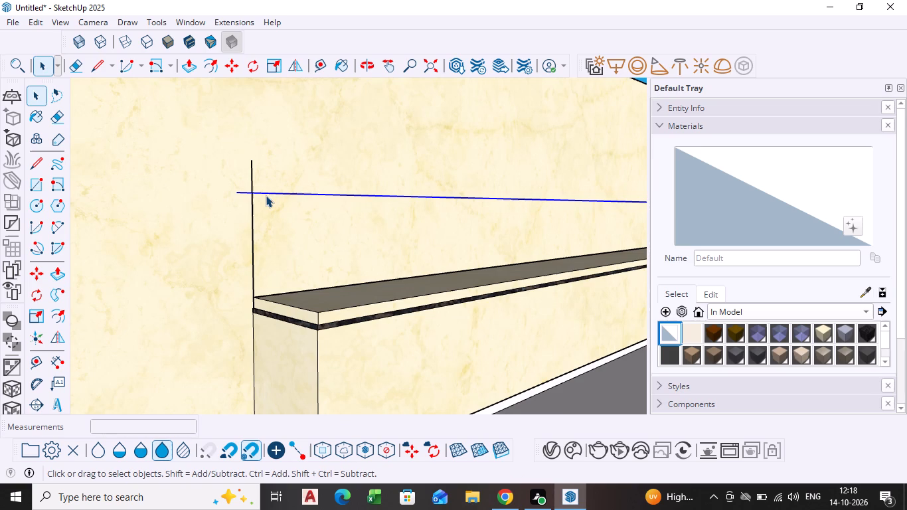
pyautogui.scroll(2, 161, 410)
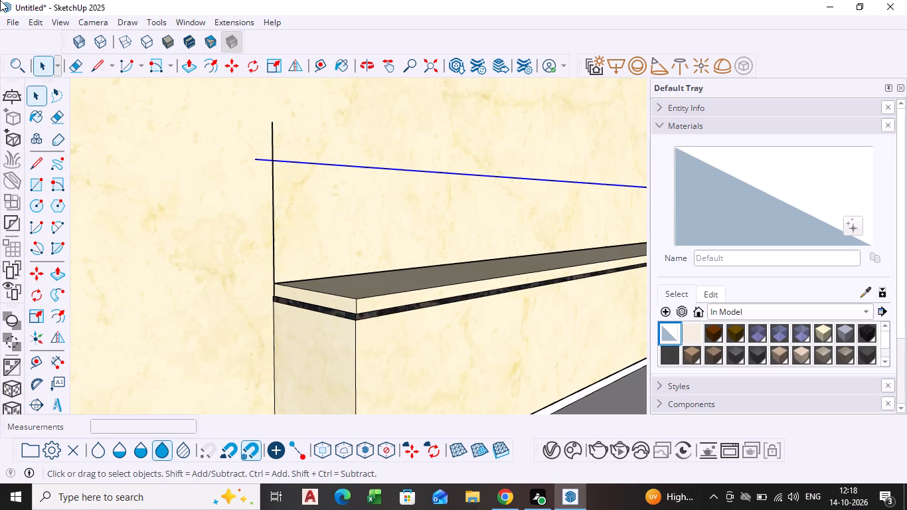
pyautogui.click(273, 143)
pyautogui.doubleClick(273, 143)
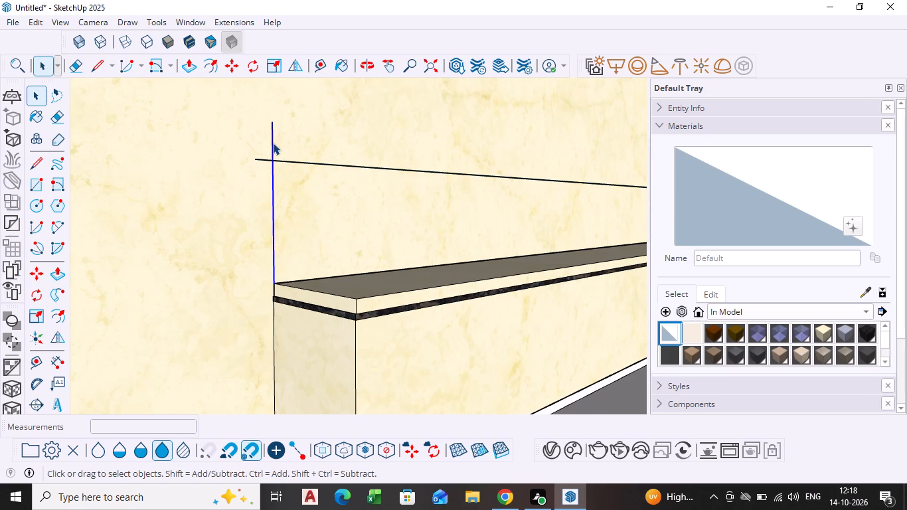
pyautogui.click(79, 63)
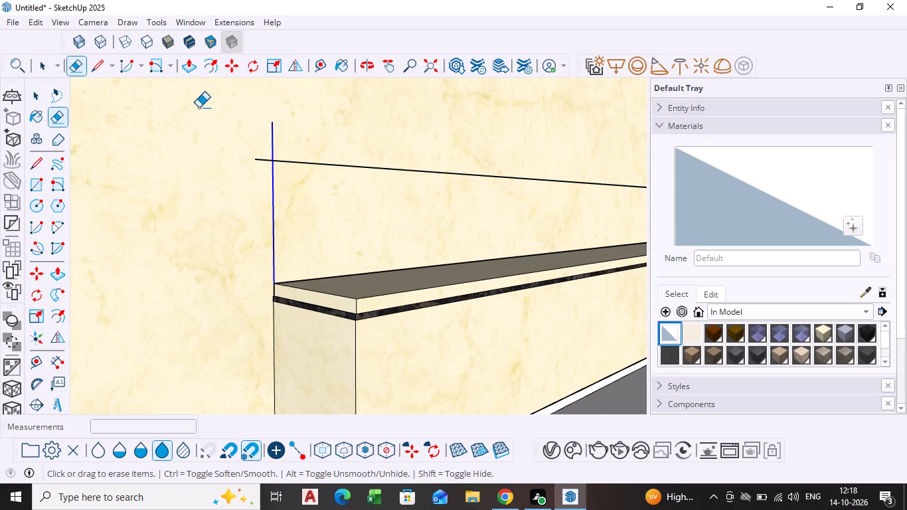
pyautogui.scroll(4, 250, 130)
pyautogui.press('space')
pyautogui.press('space')
pyautogui.click(186, 259)
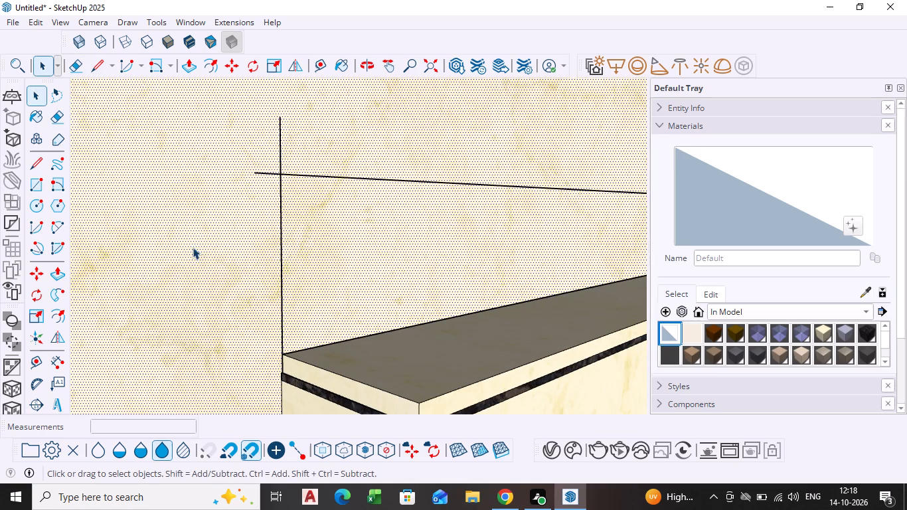
pyautogui.click(54, 116)
pyautogui.scroll(4, 280, 143)
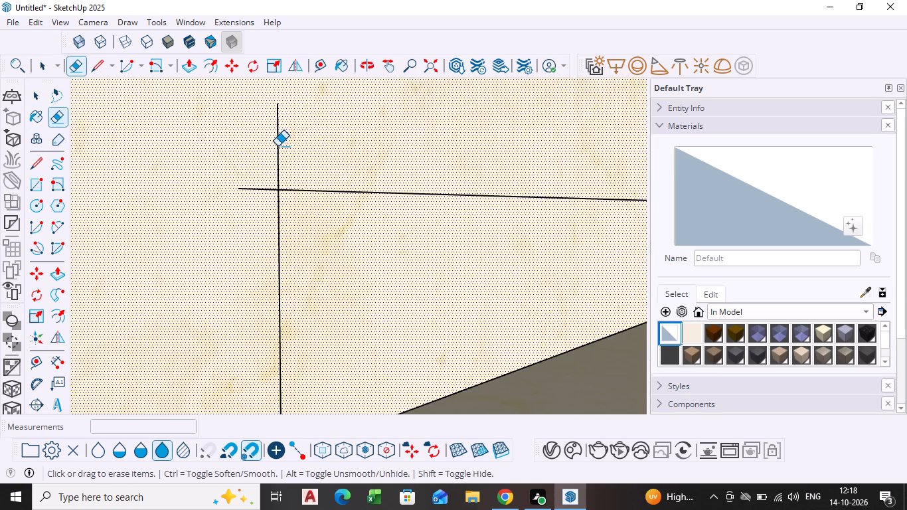
pyautogui.click(278, 146)
pyautogui.scroll(-6, 341, 222)
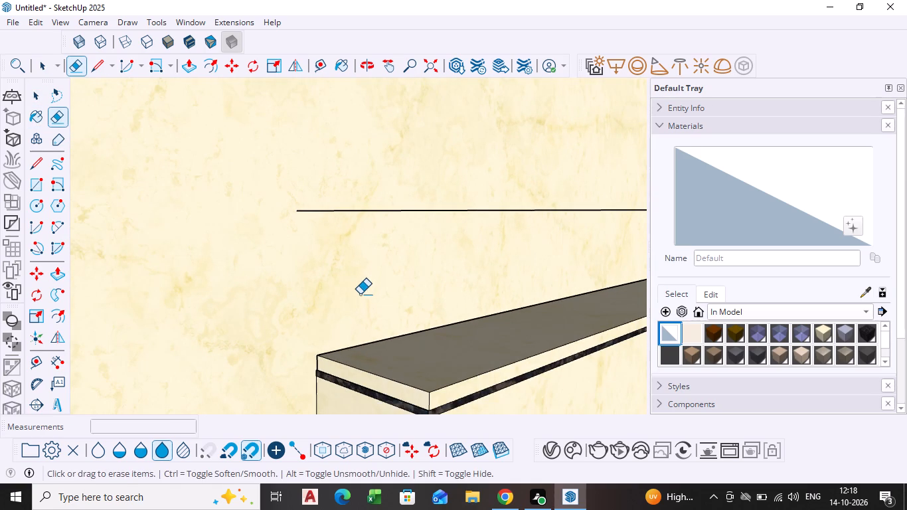
# Draw a vertical line up the side wall from the countertop's back corner at the free end to the copied line.
pyautogui.press('l')
pyautogui.click(321, 355)
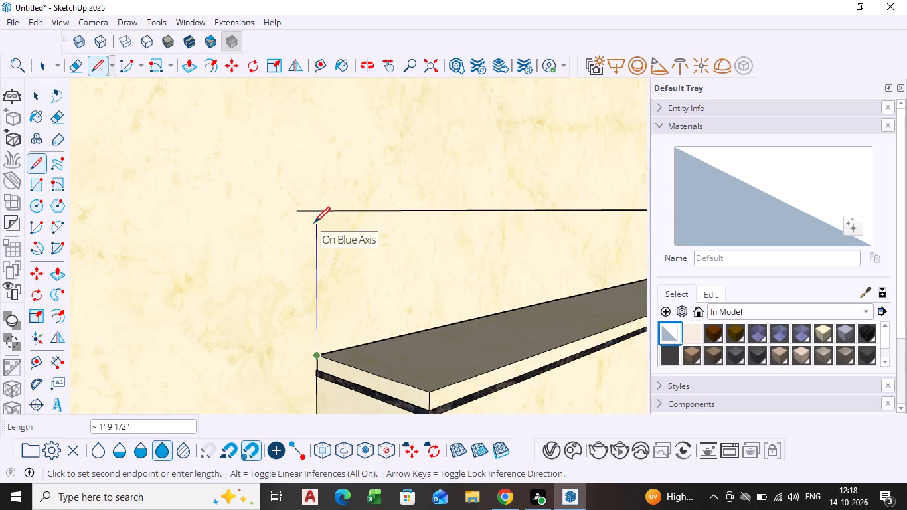
pyautogui.click(314, 224)
pyautogui.scroll(8, 317, 222)
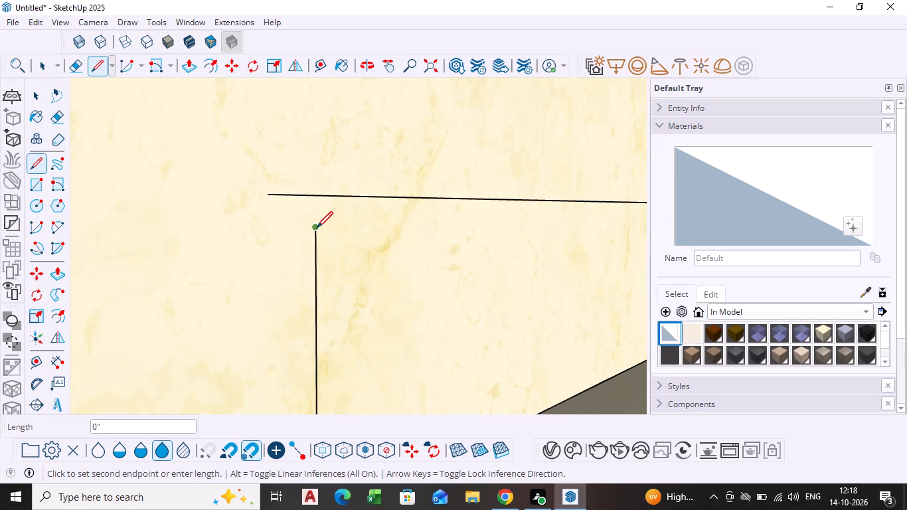
pyautogui.click(317, 229)
pyautogui.click(317, 199)
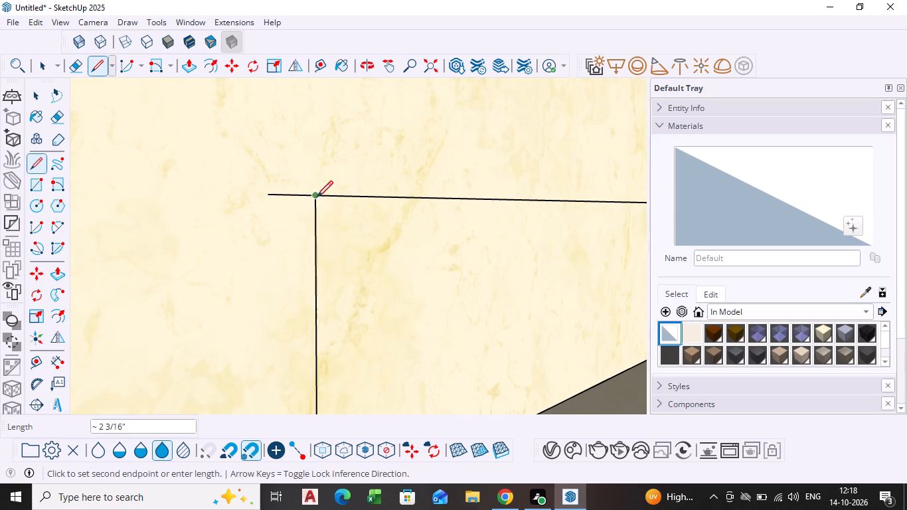
# Delete the copied line's stub beyond the new vertical line and test-select the wall area above the countertop.
pyautogui.press('space')
pyautogui.click(299, 194)
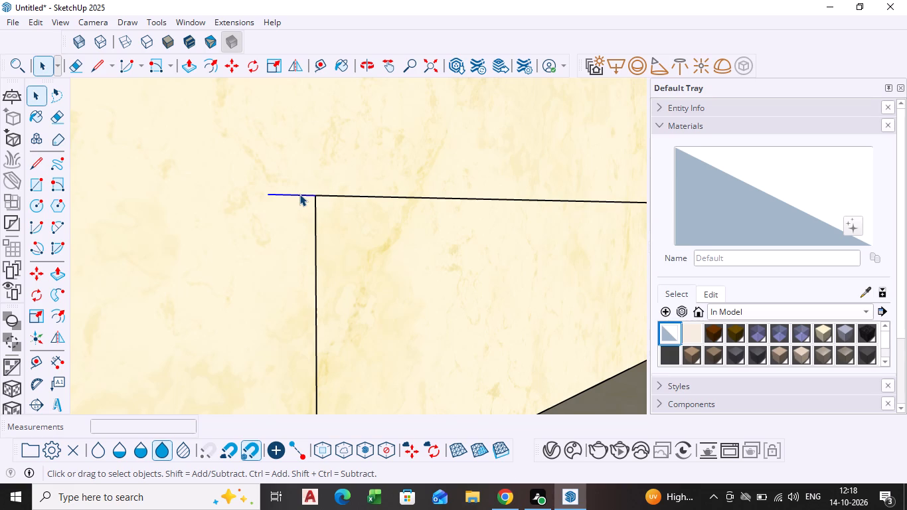
pyautogui.press('Delete')
pyautogui.scroll(-4, 304, 222)
pyautogui.click(418, 316)
pyautogui.scroll(-12, 418, 316)
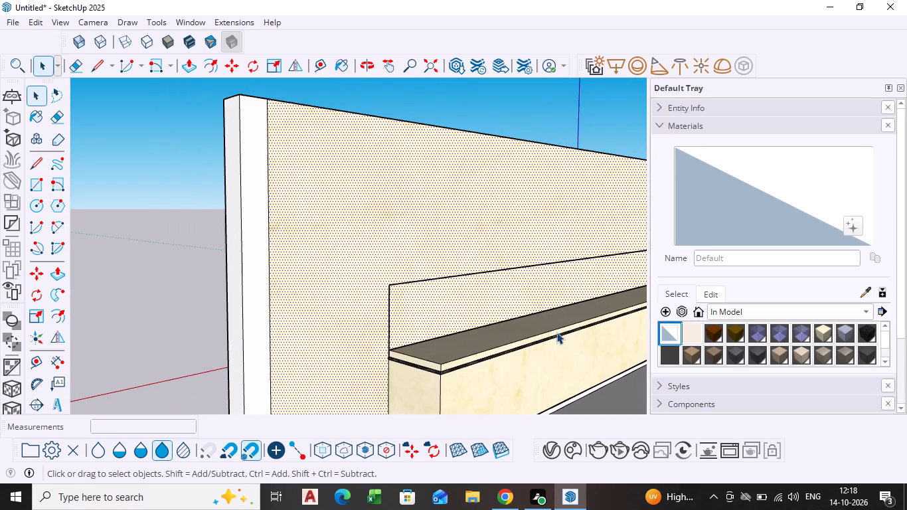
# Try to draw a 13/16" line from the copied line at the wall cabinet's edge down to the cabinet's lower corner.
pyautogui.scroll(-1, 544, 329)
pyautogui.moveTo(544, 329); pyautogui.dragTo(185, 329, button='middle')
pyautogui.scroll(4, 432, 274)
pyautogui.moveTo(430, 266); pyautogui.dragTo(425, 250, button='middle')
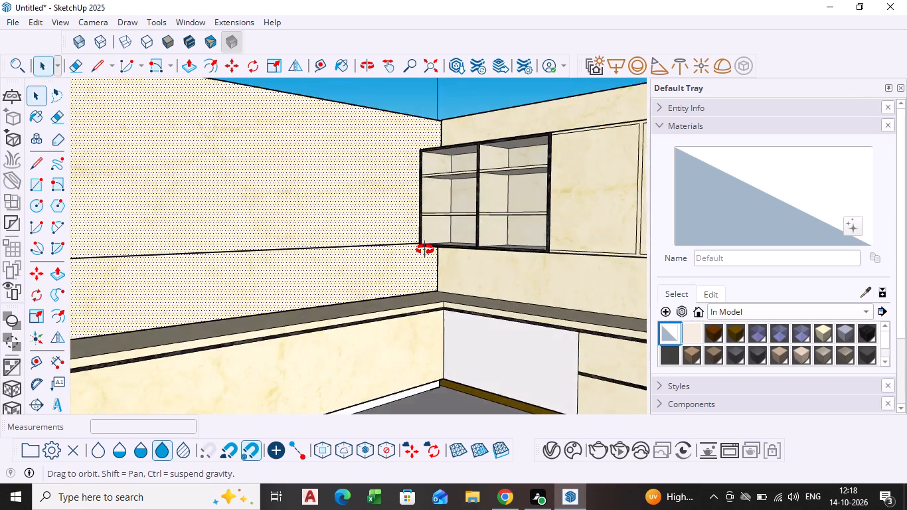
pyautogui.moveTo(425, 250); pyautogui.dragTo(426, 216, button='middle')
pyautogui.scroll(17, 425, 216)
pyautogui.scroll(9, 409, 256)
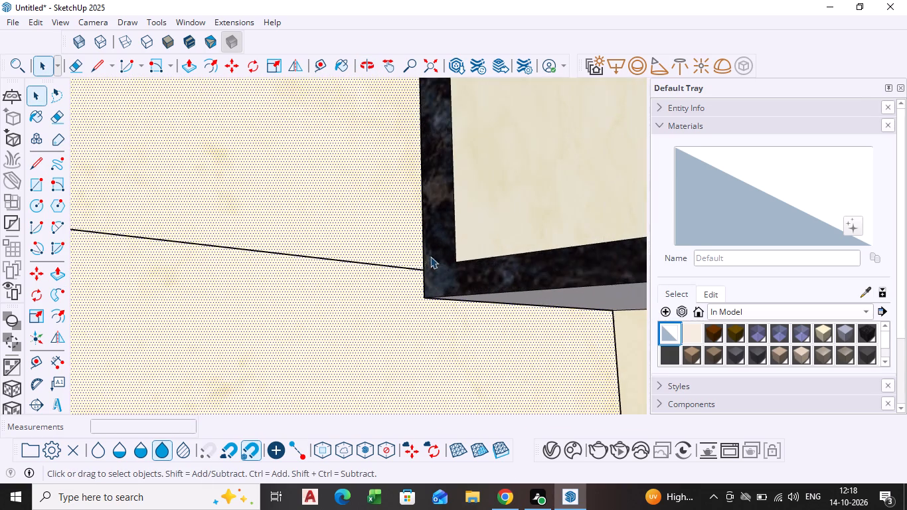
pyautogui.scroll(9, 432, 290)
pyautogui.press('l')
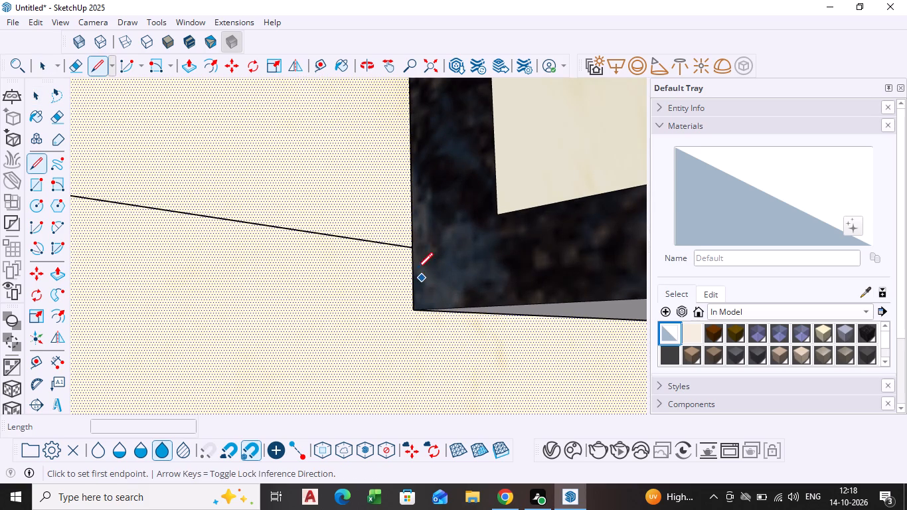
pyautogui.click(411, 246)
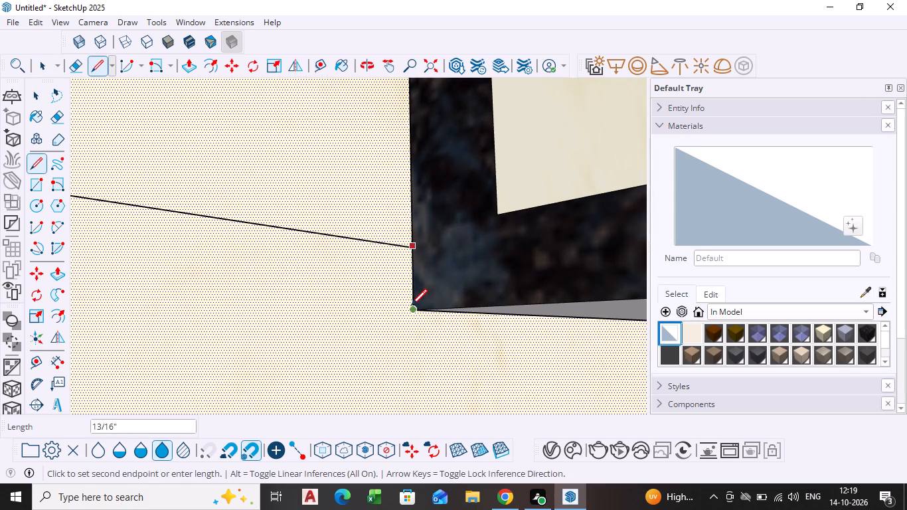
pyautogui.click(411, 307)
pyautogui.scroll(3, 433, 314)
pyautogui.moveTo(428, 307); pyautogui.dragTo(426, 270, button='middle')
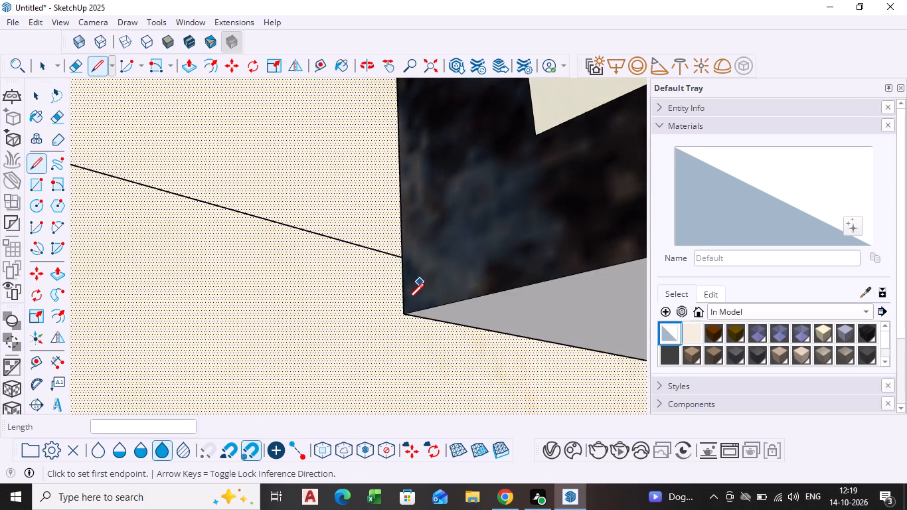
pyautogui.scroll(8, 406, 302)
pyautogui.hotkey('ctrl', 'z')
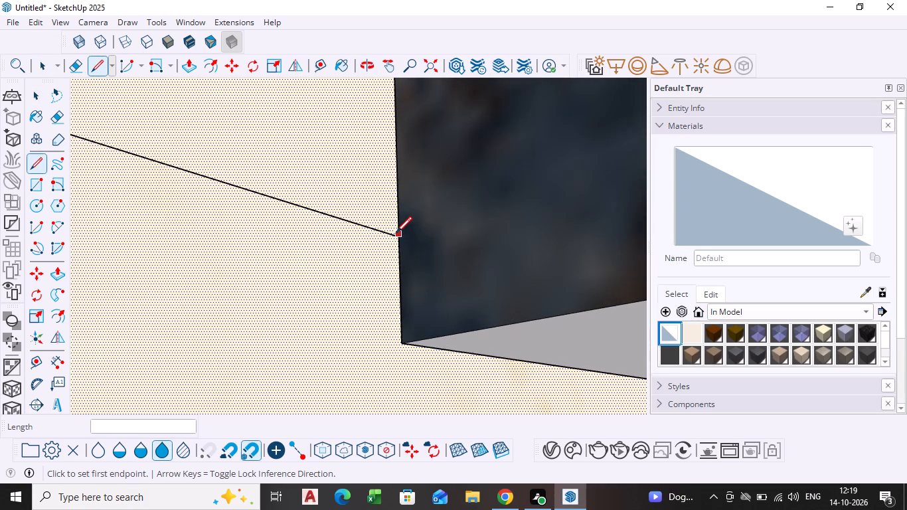
# Extend the copied line by about 1' 7/8" behind the wall cabinet to the side wall's inner vertical edge.
pyautogui.scroll(9, 396, 234)
pyautogui.scroll(-9, 427, 246)
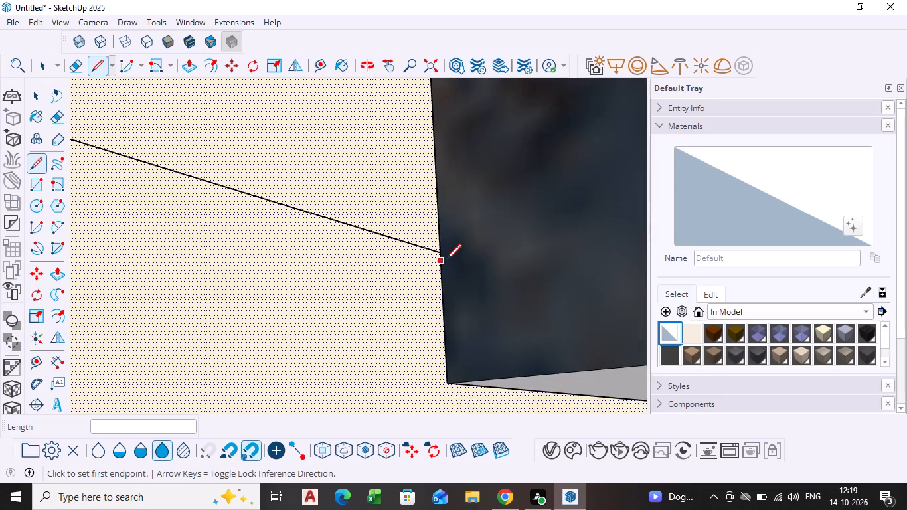
pyautogui.scroll(4, 444, 259)
pyautogui.moveTo(444, 259); pyautogui.dragTo(608, 302, button='middle')
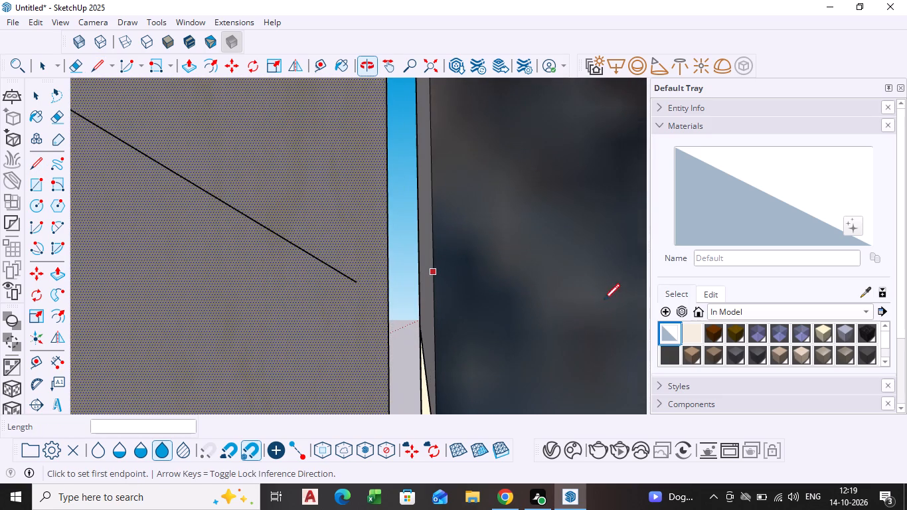
pyautogui.click(358, 285)
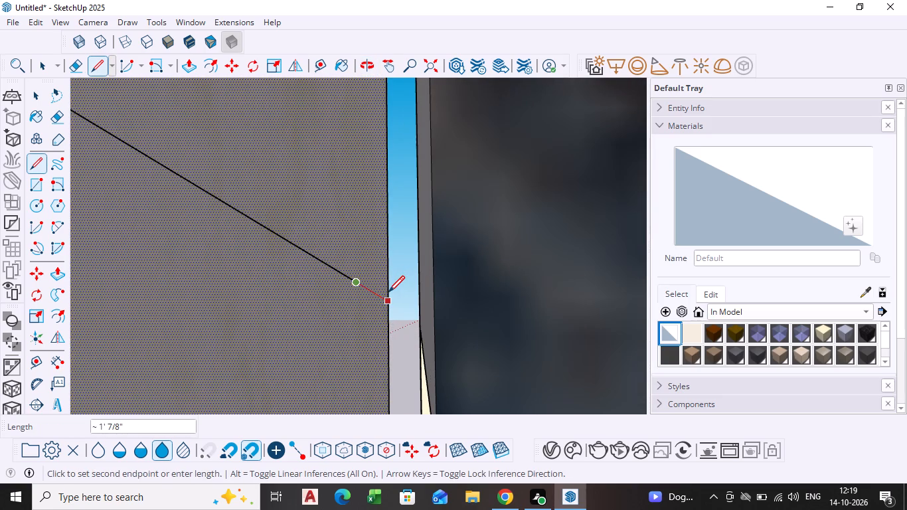
pyautogui.click(388, 294)
pyautogui.press('space')
pyautogui.click(293, 355)
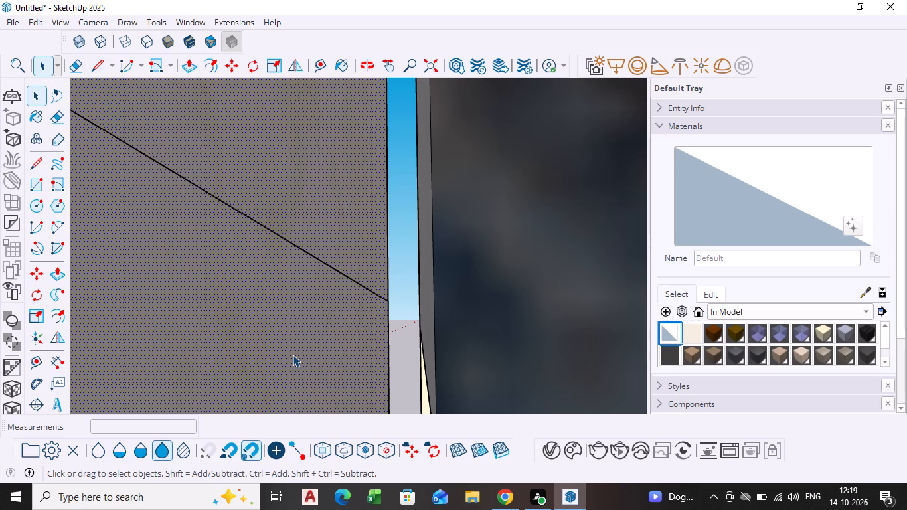
# Draw a 24" line down the side wall's inner vertical edge from the end of the extended line.
pyautogui.scroll(-11, 374, 317)
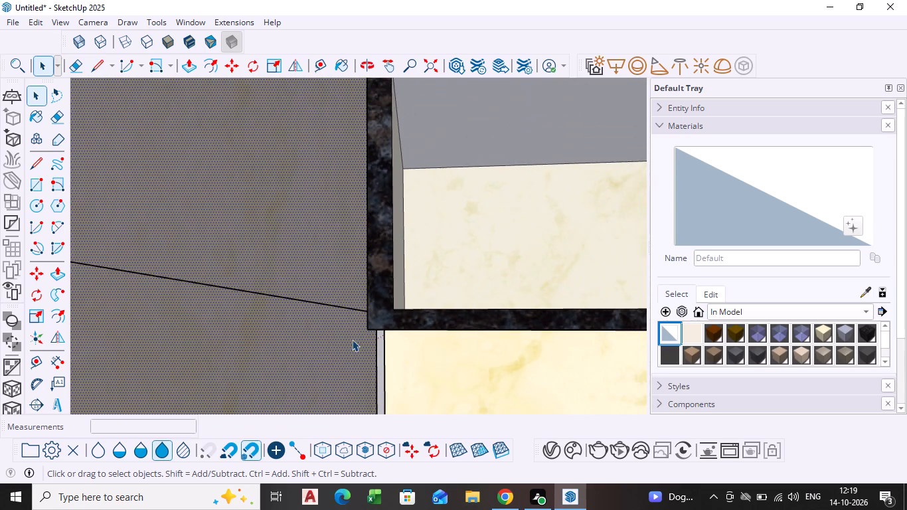
pyautogui.keyDown('shift'); pyautogui.moveTo(352, 339); pyautogui.dragTo(366, 205, button='middle'); pyautogui.keyUp('shift')
pyautogui.scroll(-8, 367, 205)
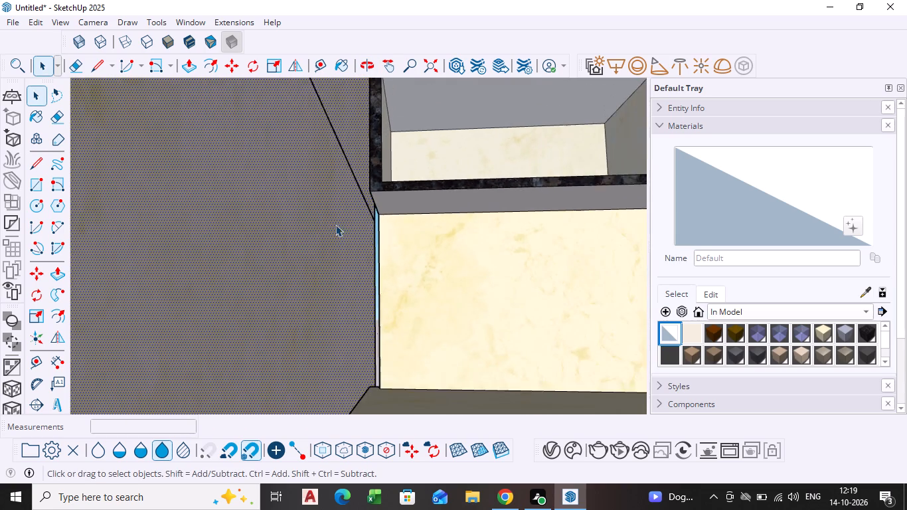
pyautogui.scroll(-10, 328, 222)
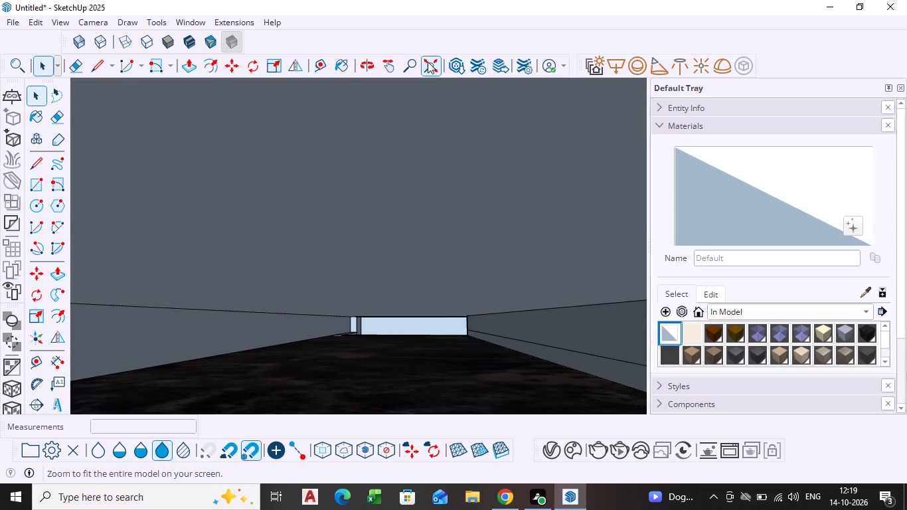
pyautogui.click(428, 62)
pyautogui.scroll(13, 248, 246)
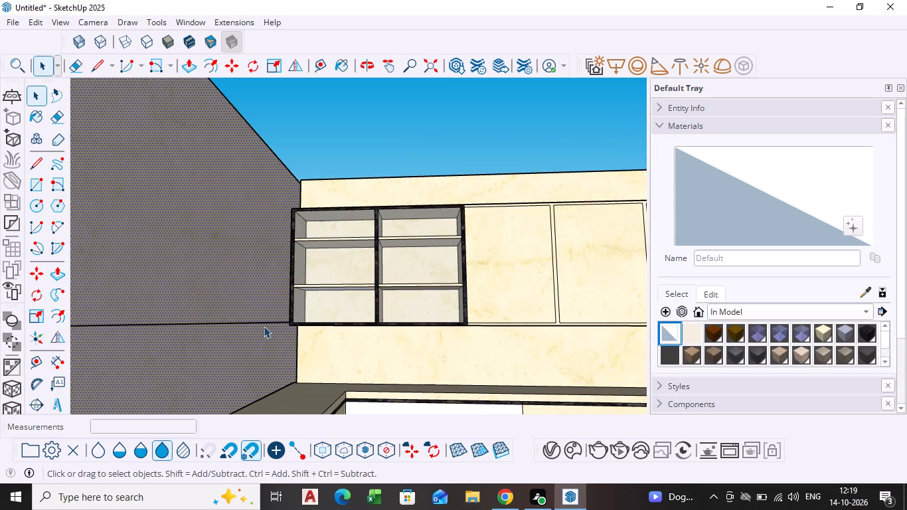
pyautogui.scroll(9, 272, 339)
pyautogui.moveTo(276, 321); pyautogui.dragTo(292, 355, button='middle')
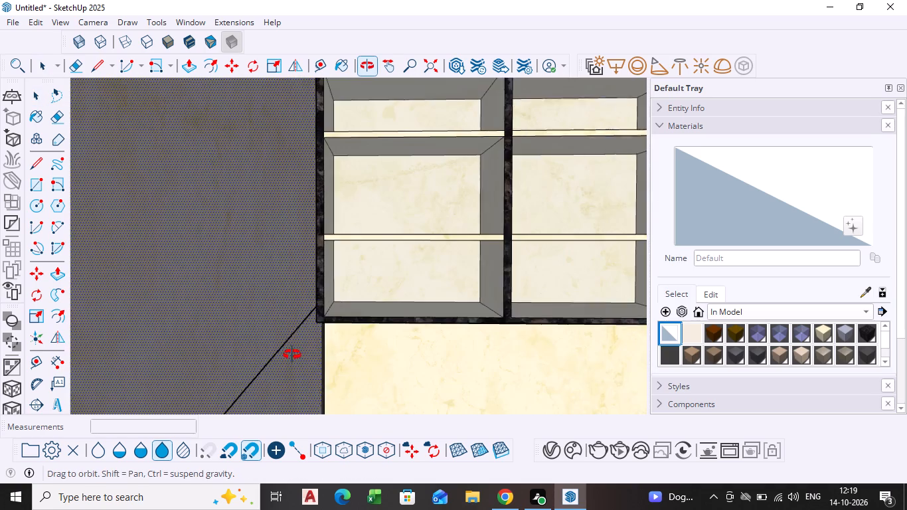
pyautogui.moveTo(292, 355); pyautogui.dragTo(291, 355, button='middle')
pyautogui.scroll(18, 306, 296)
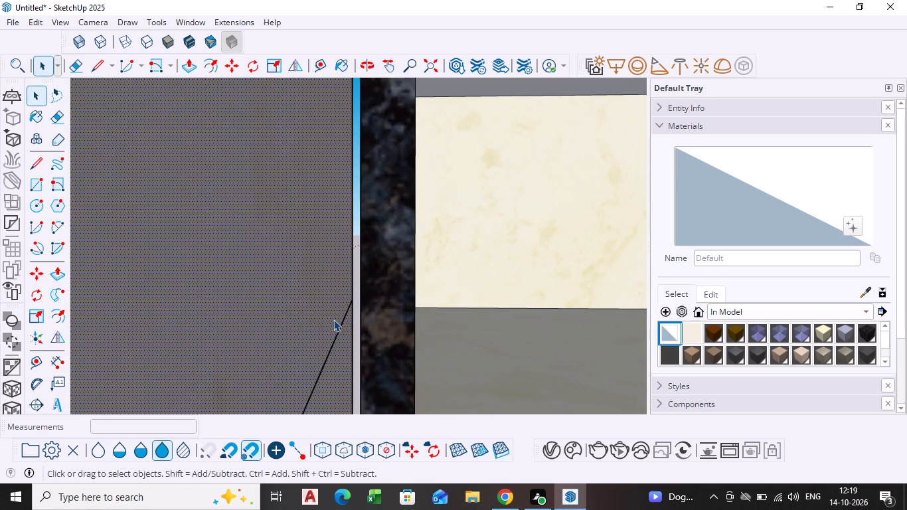
pyautogui.middleClick(333, 319)
pyautogui.scroll(3, 341, 318)
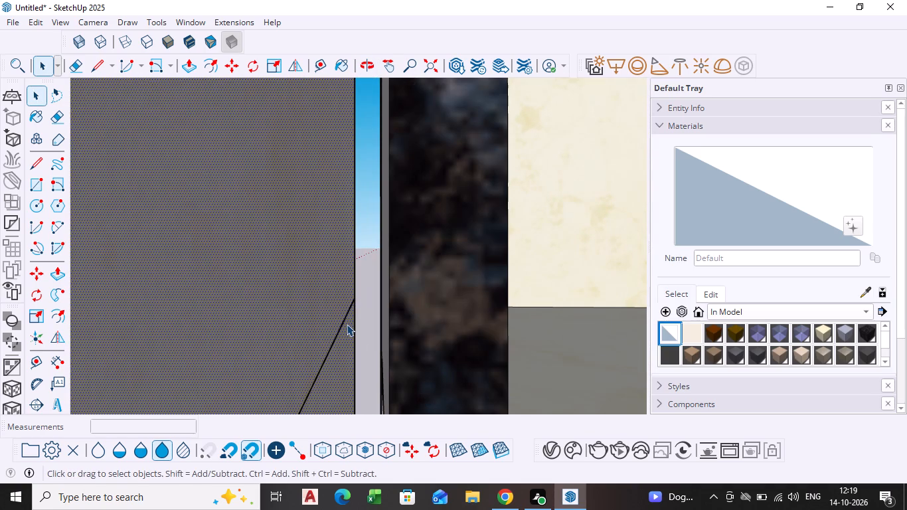
pyautogui.scroll(3, 349, 325)
pyautogui.moveTo(349, 325); pyautogui.dragTo(343, 327, button='middle')
pyautogui.moveTo(343, 327); pyautogui.dragTo(377, 324, button='middle')
pyautogui.press('l')
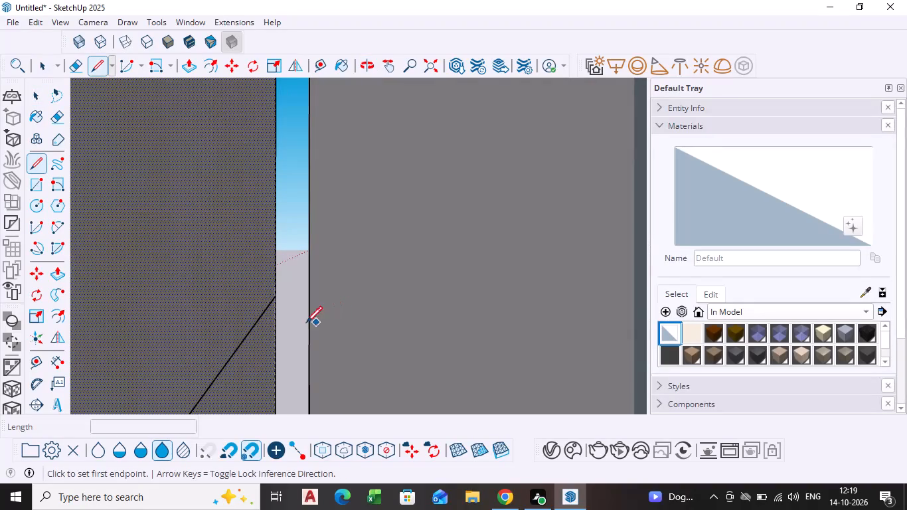
pyautogui.click(274, 303)
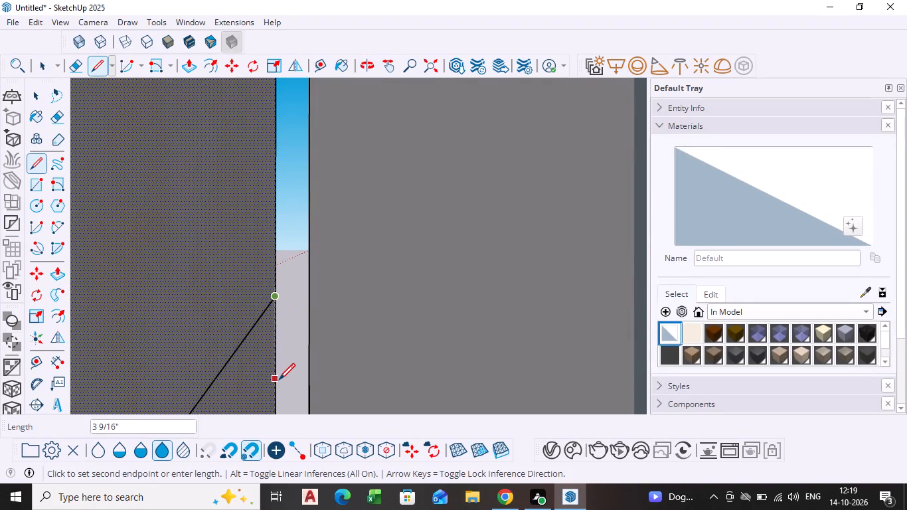
pyautogui.write('24')
pyautogui.press('Return')
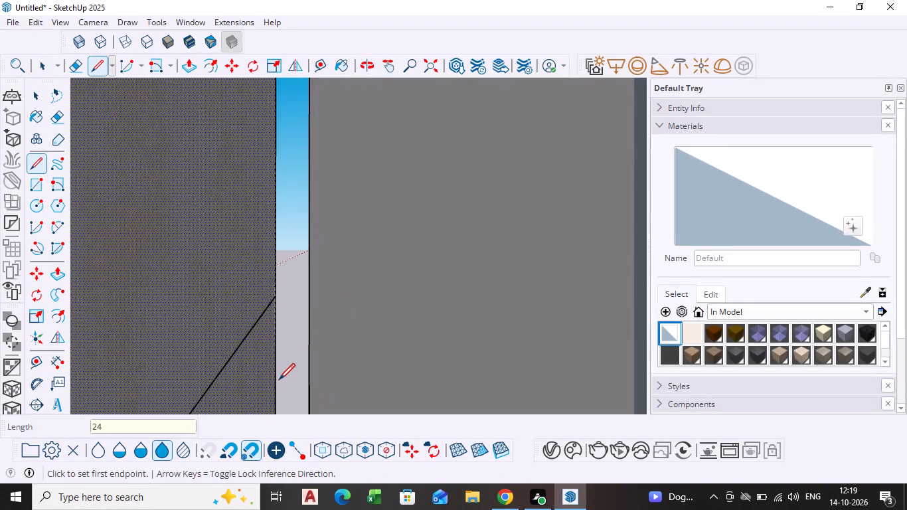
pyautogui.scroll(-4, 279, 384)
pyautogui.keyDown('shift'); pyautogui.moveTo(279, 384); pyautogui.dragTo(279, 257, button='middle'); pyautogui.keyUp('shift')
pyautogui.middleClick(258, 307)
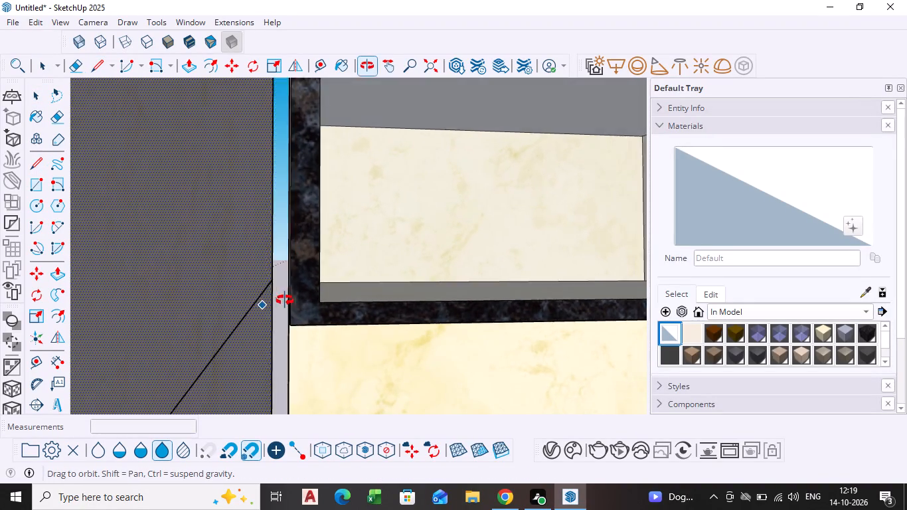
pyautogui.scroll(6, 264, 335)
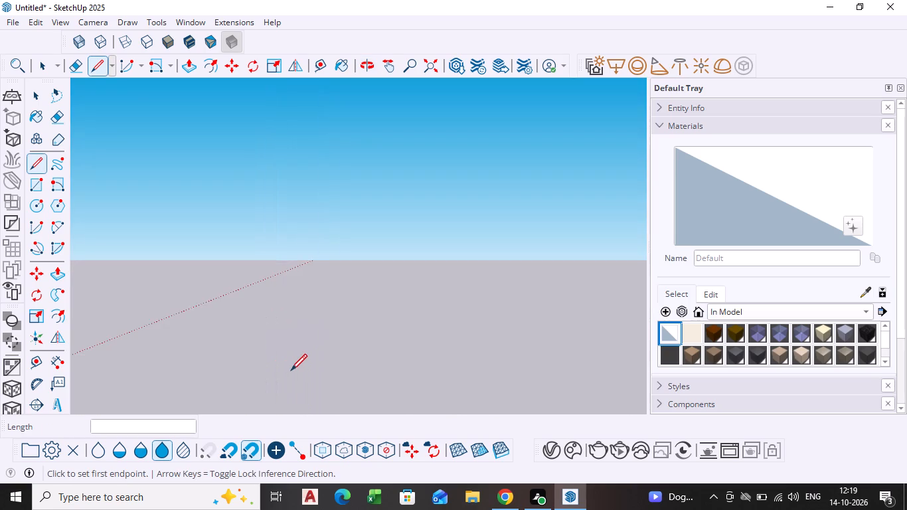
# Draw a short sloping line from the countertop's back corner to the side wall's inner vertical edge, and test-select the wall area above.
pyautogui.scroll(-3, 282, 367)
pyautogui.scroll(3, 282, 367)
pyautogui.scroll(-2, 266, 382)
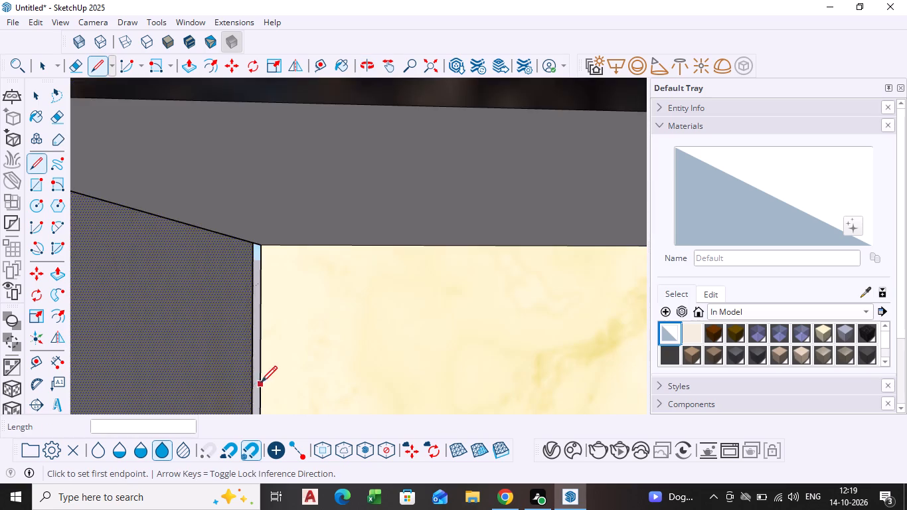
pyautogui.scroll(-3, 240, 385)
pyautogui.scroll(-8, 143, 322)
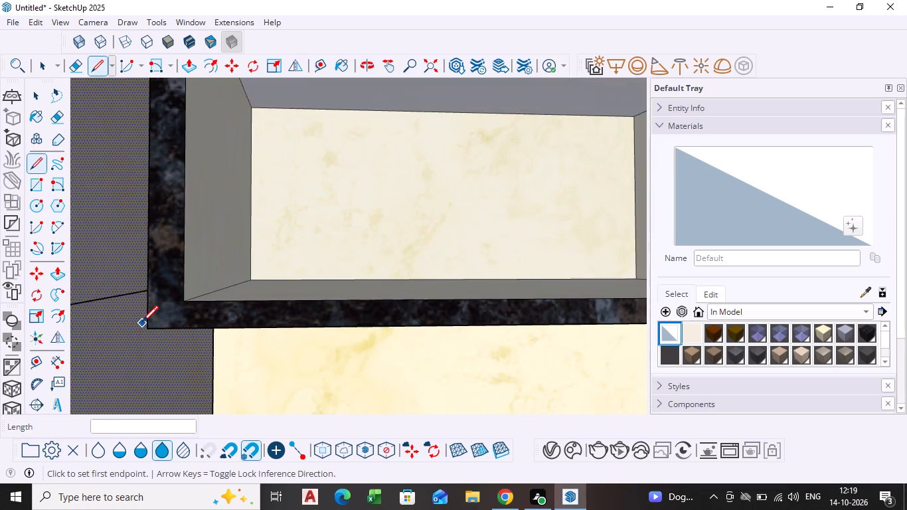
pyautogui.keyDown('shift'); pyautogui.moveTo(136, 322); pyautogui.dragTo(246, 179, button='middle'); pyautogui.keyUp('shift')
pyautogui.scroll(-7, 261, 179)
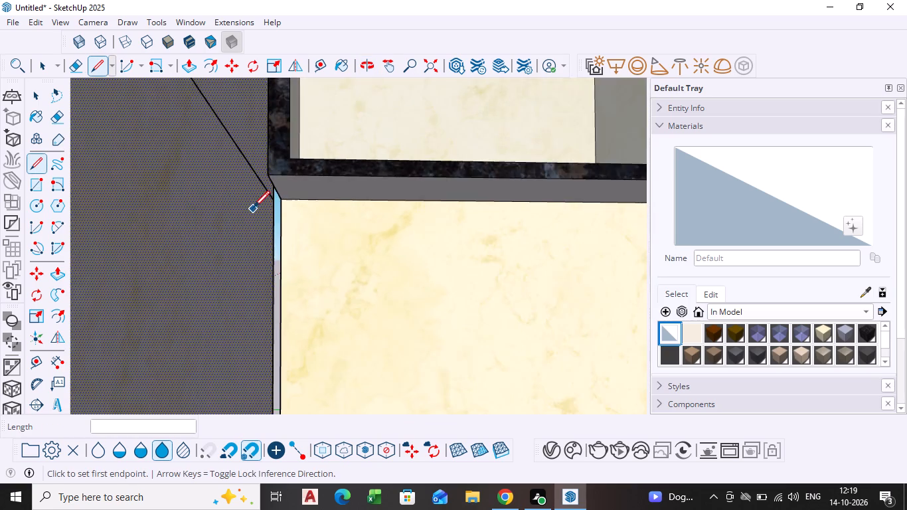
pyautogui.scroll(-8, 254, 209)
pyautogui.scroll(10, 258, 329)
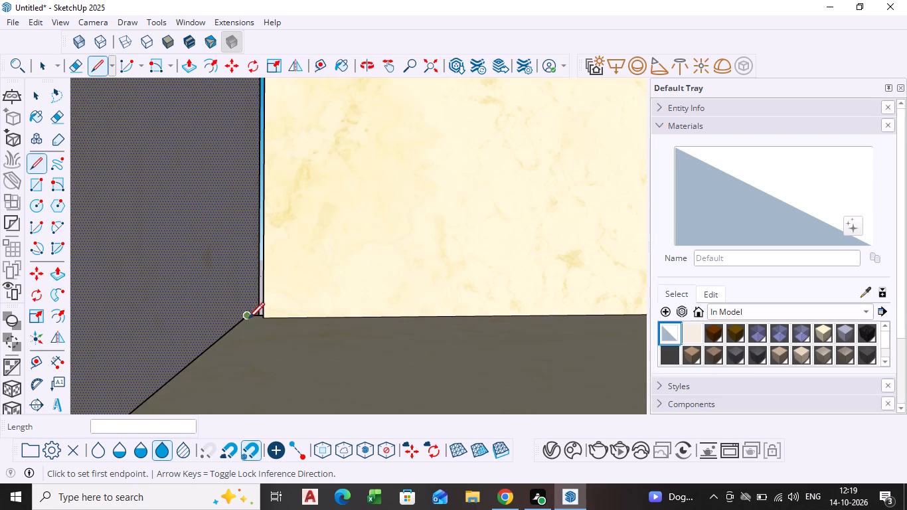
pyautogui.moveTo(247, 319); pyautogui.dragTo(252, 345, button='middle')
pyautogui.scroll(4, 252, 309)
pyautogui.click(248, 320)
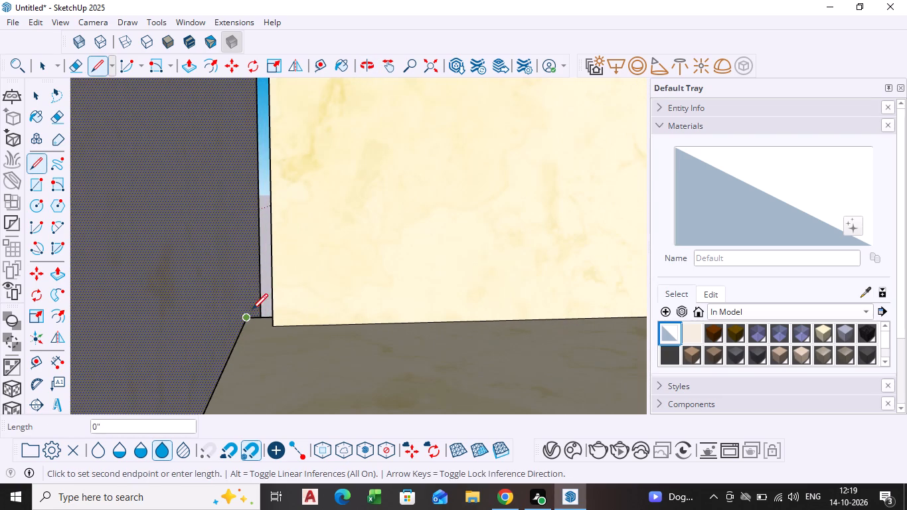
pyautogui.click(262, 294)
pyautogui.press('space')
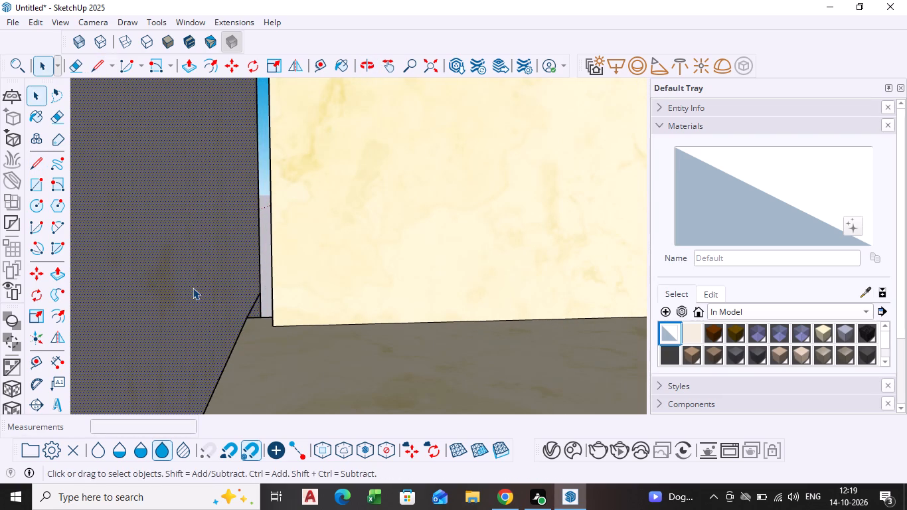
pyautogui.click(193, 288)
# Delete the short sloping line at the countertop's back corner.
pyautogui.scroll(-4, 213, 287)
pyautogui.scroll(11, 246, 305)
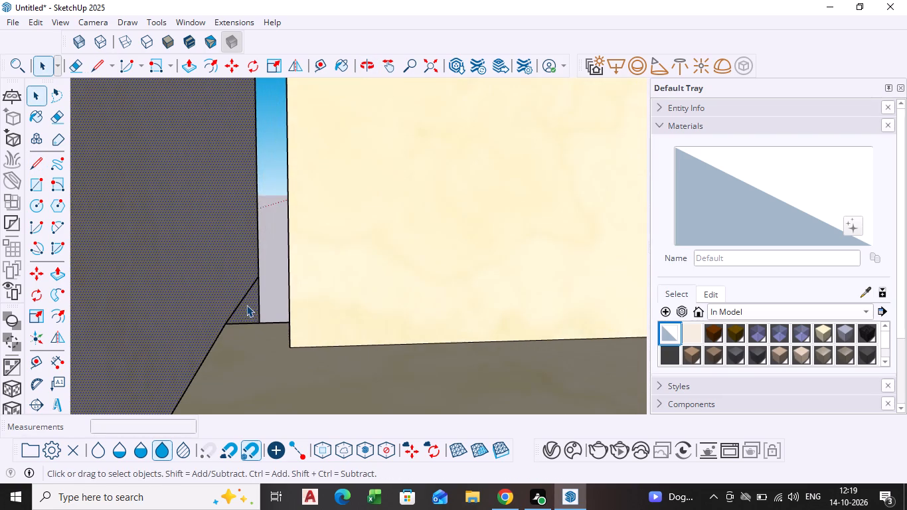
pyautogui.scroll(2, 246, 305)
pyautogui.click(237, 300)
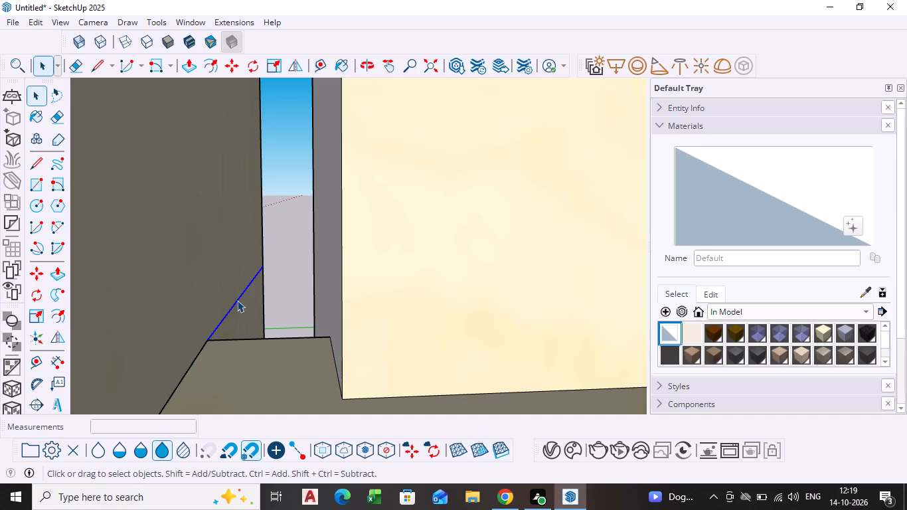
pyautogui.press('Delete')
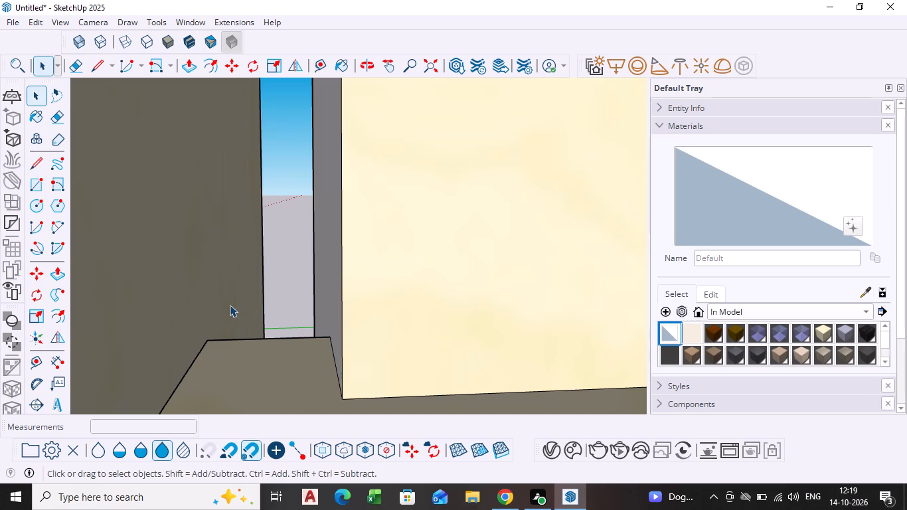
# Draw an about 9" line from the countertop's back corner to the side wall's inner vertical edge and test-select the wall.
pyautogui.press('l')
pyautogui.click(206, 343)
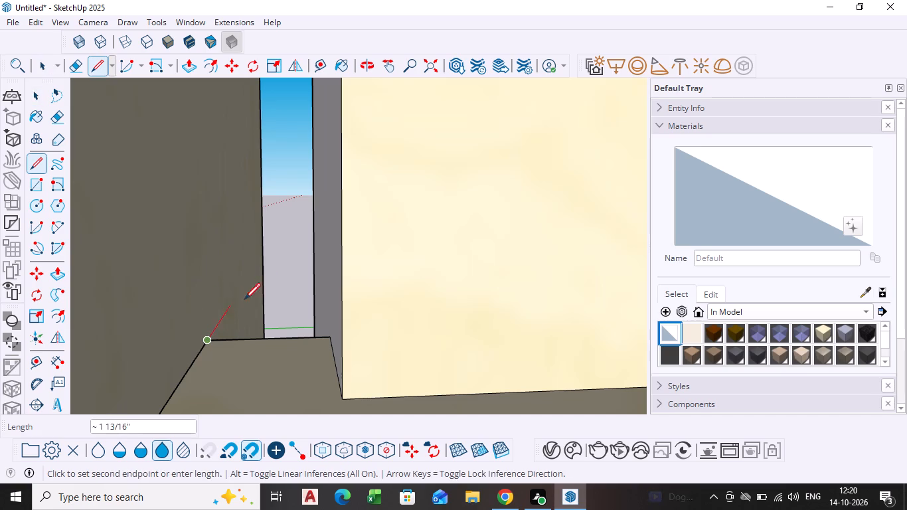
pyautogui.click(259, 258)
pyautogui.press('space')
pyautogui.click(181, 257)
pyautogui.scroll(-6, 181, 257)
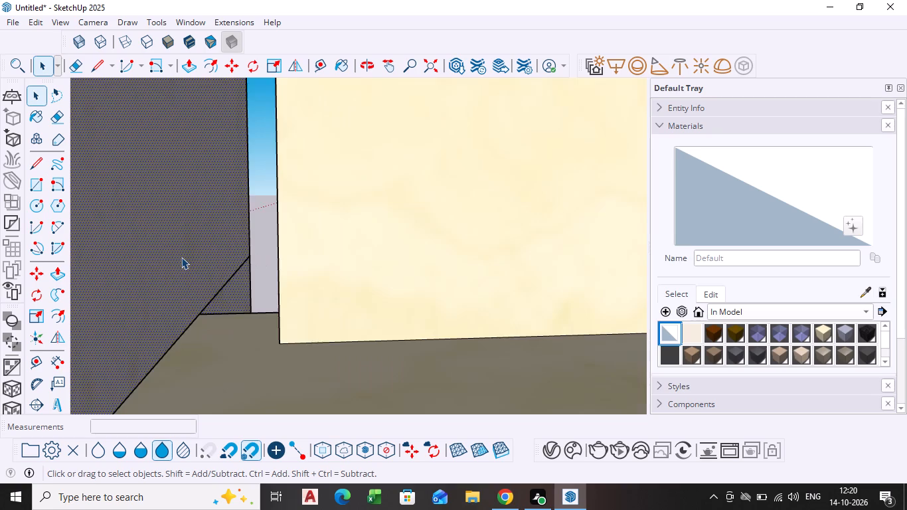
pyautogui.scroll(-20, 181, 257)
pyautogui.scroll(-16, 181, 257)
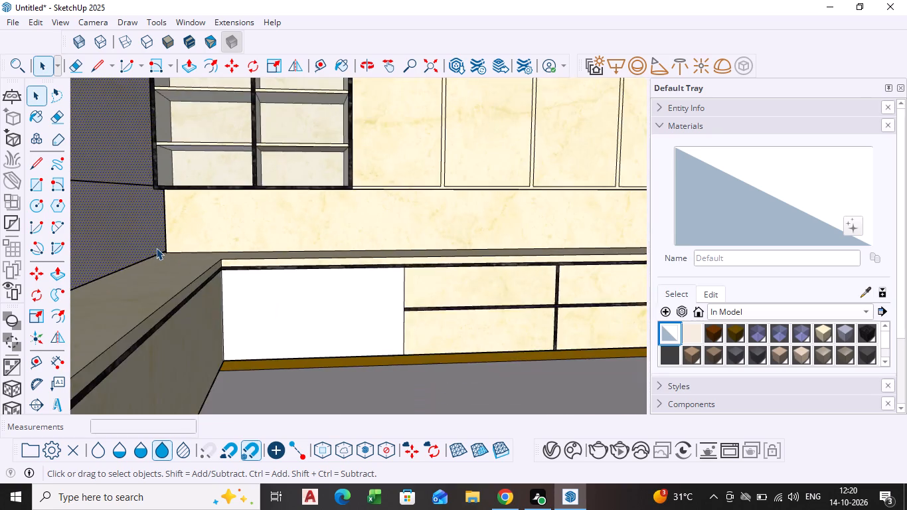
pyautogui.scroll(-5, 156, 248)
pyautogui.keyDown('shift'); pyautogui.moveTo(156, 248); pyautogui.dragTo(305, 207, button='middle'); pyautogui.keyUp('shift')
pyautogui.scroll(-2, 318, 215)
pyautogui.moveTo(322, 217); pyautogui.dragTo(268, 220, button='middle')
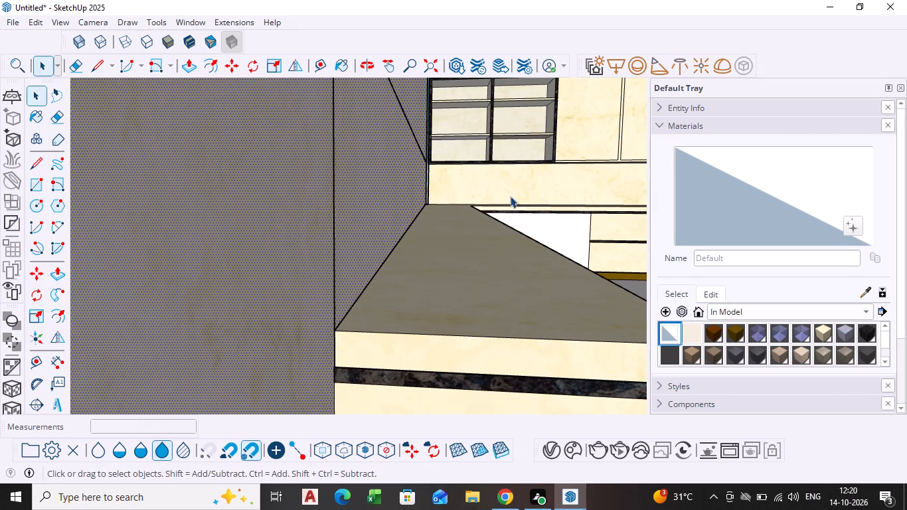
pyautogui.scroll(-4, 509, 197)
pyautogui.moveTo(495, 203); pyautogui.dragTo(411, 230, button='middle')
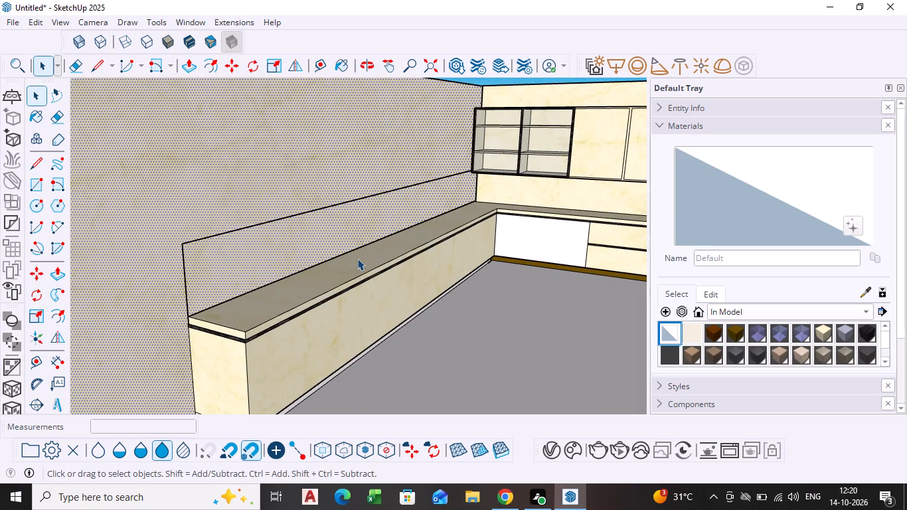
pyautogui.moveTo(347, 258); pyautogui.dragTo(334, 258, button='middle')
# Undo the whole backsplash outline on the side wall back to the bare wall face, and test-select the wall.
pyautogui.hotkey('ctrl', 'z')
pyautogui.hotkey('ctrl', 'z')
pyautogui.hotkey('ctrl', 'z')
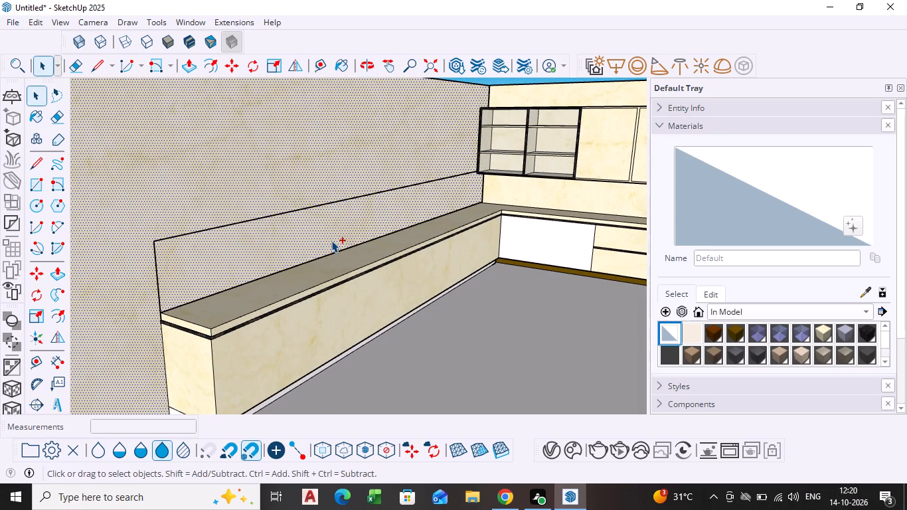
pyautogui.hotkey('ctrl', 'z')
pyautogui.hotkey('ctrl', 'z')
pyautogui.hotkey('ctrl', 'z')
pyautogui.hotkey('ctrl', 'z')
pyautogui.hotkey('ctrl', 'z')
pyautogui.hotkey('ctrl', 'z')
pyautogui.hotkey('ctrl', 'z')
pyautogui.hotkey('ctrl', 'z')
pyautogui.hotkey('ctrl', 'z')
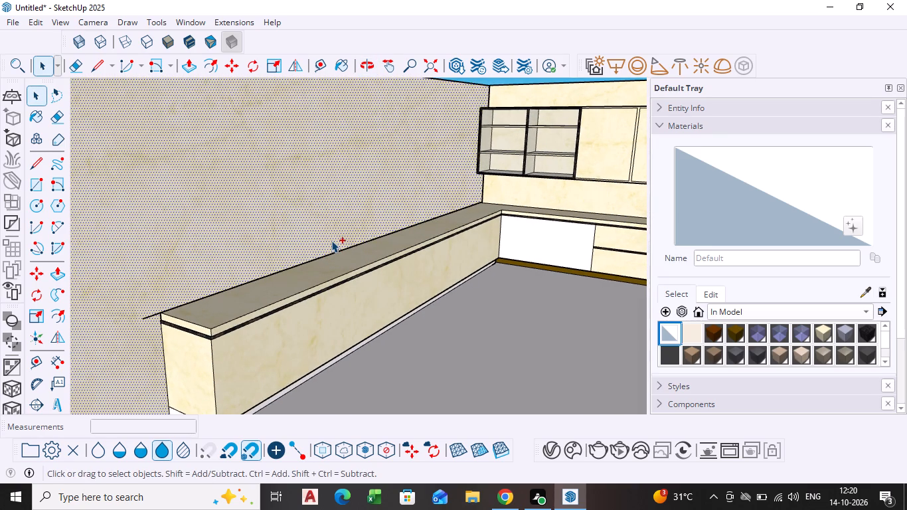
pyautogui.hotkey('ctrl', 'z')
pyautogui.hotkey('ctrl', 'z')
pyautogui.hotkey('ctrl', 'z')
pyautogui.hotkey('ctrl', 'z')
pyautogui.hotkey('ctrl', 'z')
pyautogui.hotkey('ctrl', 'z')
pyautogui.hotkey('ctrl', 'z')
pyautogui.hotkey('ctrl', 'z')
pyautogui.hotkey('ctrl', 'z')
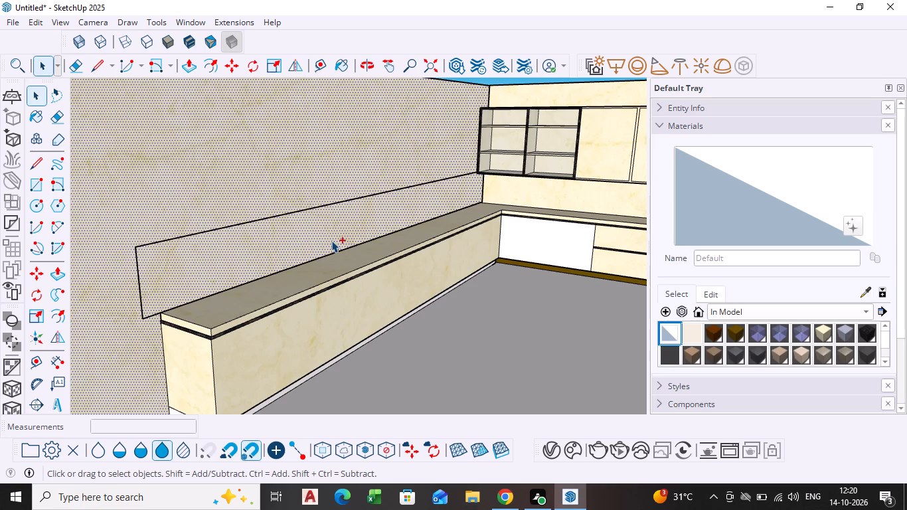
pyautogui.hotkey('ctrl', 'z')
pyautogui.hotkey('ctrl', 'z')
pyautogui.hotkey('ctrl', 'z')
pyautogui.hotkey('ctrl', 'z')
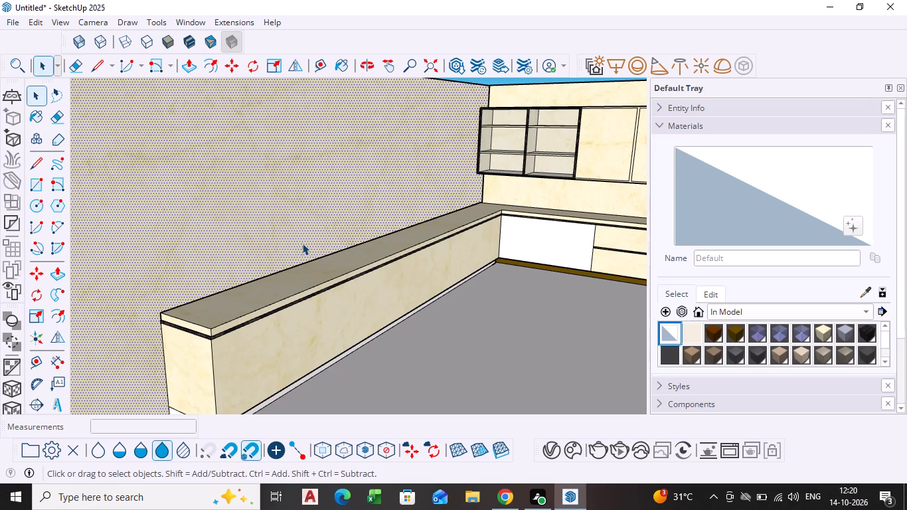
pyautogui.tripleClick(281, 240)
pyautogui.click(281, 240)
pyautogui.click(264, 203)
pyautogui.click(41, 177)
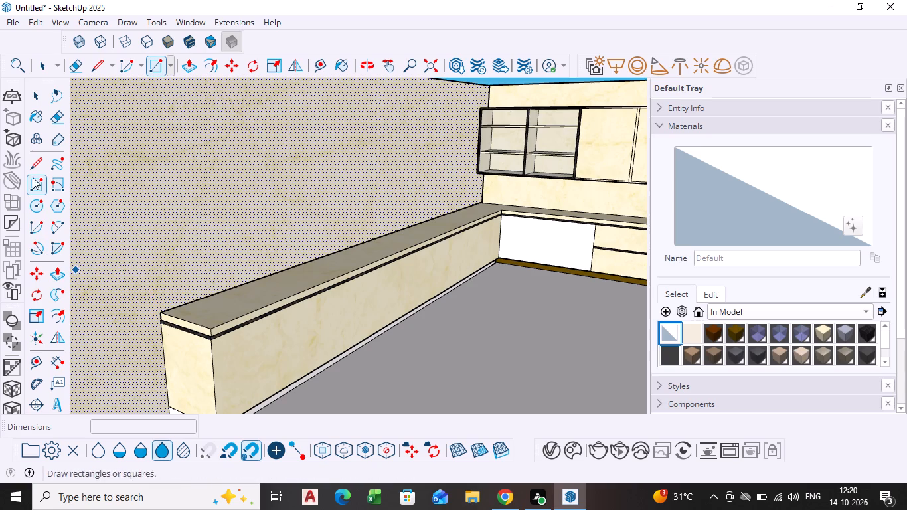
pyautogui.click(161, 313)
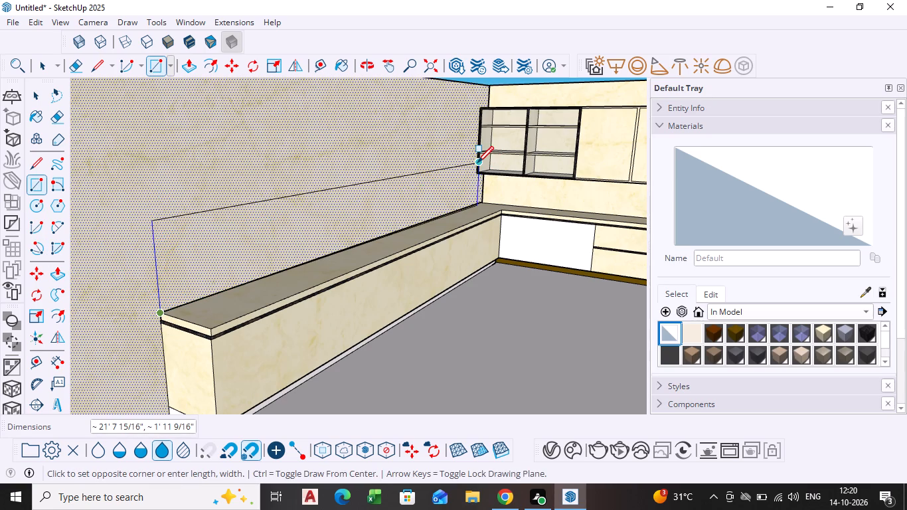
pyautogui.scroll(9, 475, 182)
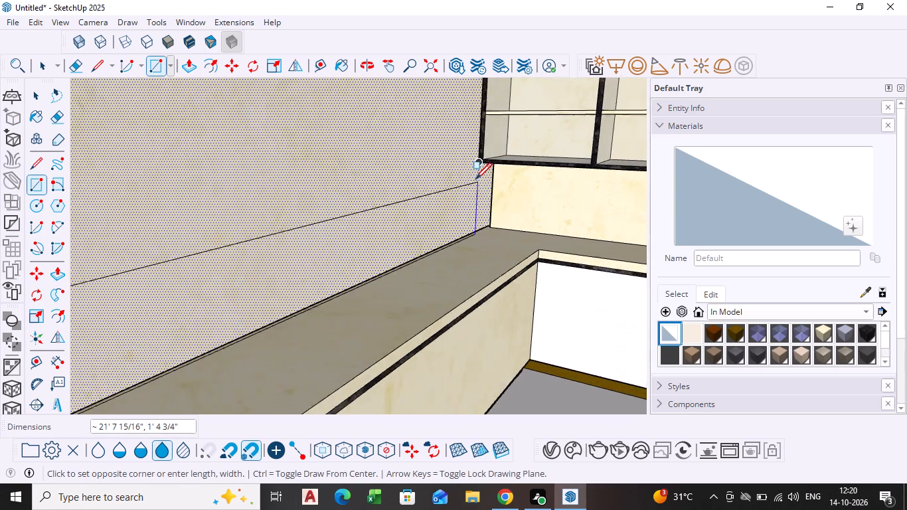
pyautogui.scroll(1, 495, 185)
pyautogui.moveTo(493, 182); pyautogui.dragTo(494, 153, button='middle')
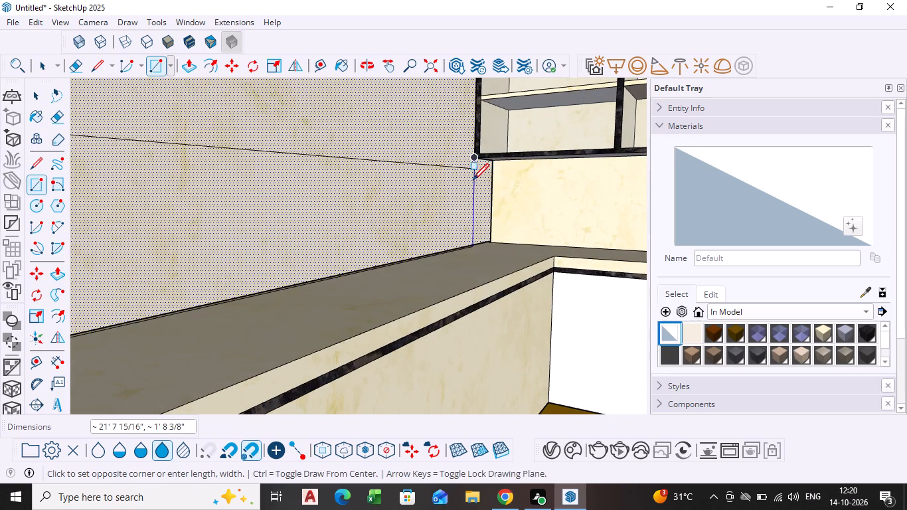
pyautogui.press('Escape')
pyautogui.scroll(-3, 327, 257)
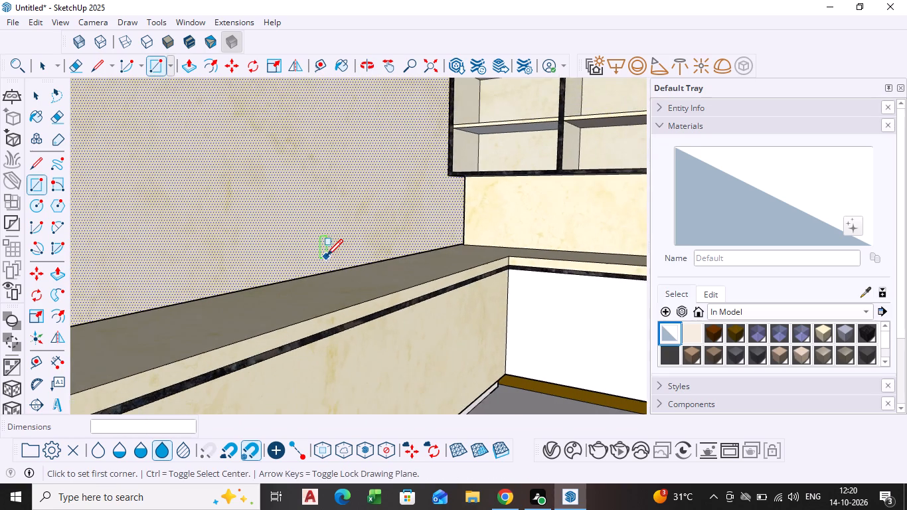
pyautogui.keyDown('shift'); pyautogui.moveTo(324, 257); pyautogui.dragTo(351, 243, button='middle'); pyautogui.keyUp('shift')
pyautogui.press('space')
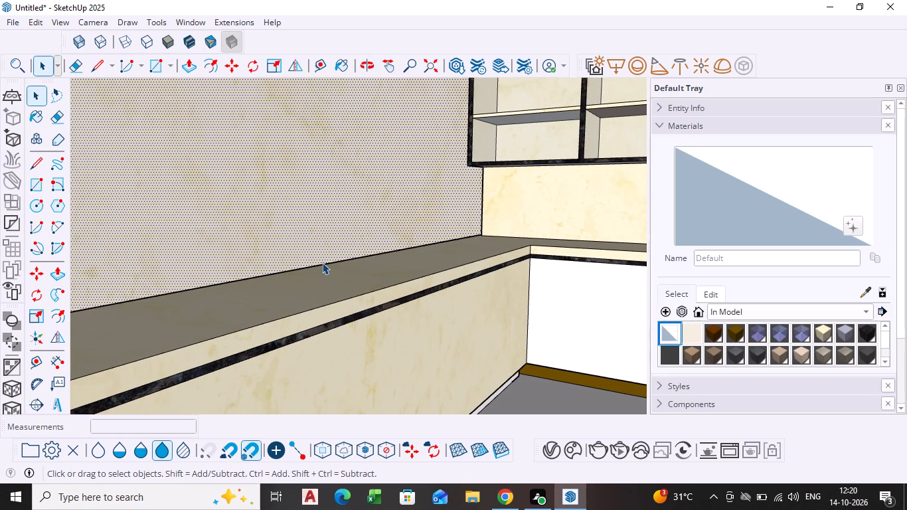
# Copy the side countertop's back edge 24" upward across the side wall face.
pyautogui.click(322, 263)
pyautogui.press('m')
pyautogui.click(322, 263)
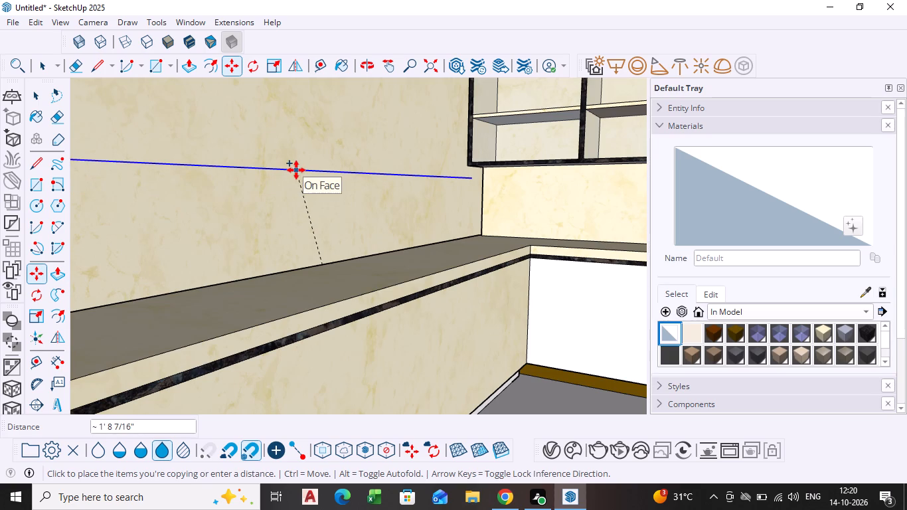
pyautogui.write('24')
pyautogui.press('Return')
# Draw a vertical line about 1' 10" long from the copied line's inner end down to the countertop's back edge.
pyautogui.moveTo(315, 174); pyautogui.dragTo(289, 193, button='middle')
pyautogui.scroll(-1, 315, 174)
pyautogui.scroll(4, 526, 147)
pyautogui.moveTo(453, 206); pyautogui.dragTo(483, 225, button='middle')
pyautogui.scroll(3, 452, 167)
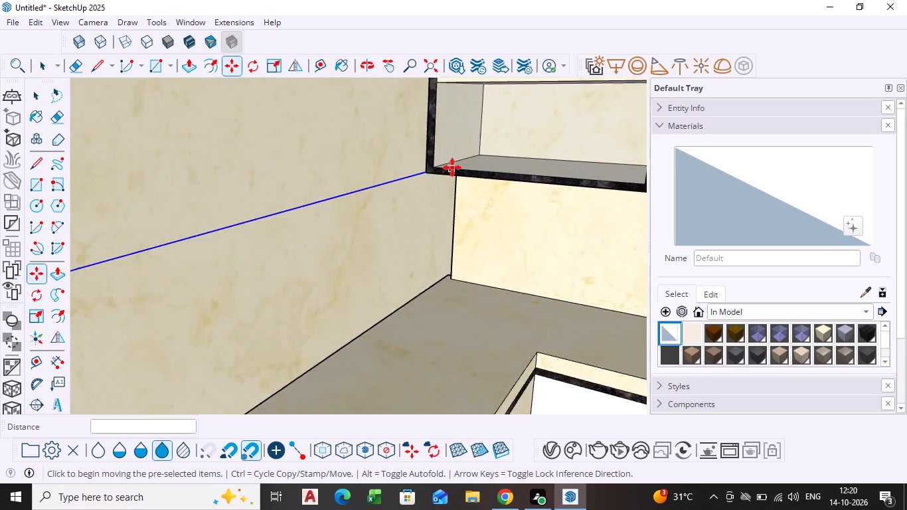
pyautogui.scroll(4, 452, 167)
pyautogui.moveTo(403, 177); pyautogui.dragTo(467, 222, button='middle')
pyautogui.scroll(9, 448, 190)
pyautogui.press('space')
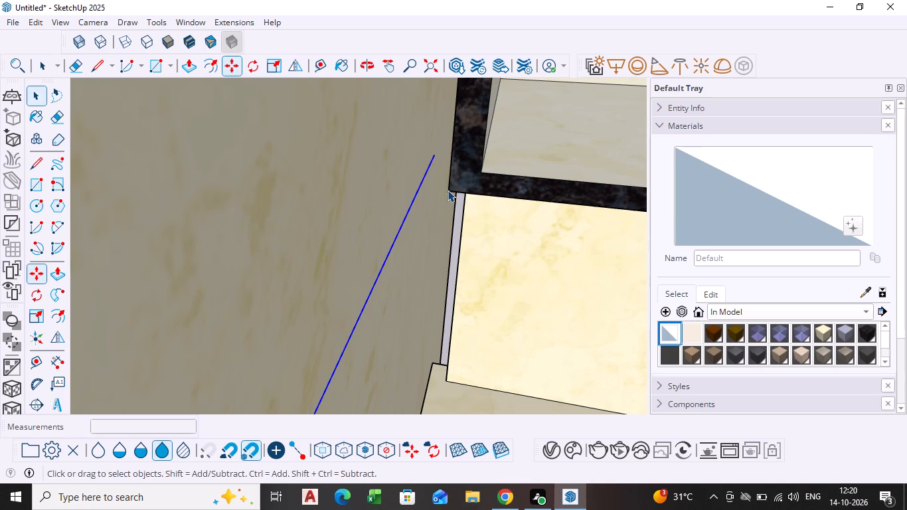
pyautogui.press('l')
pyautogui.click(433, 160)
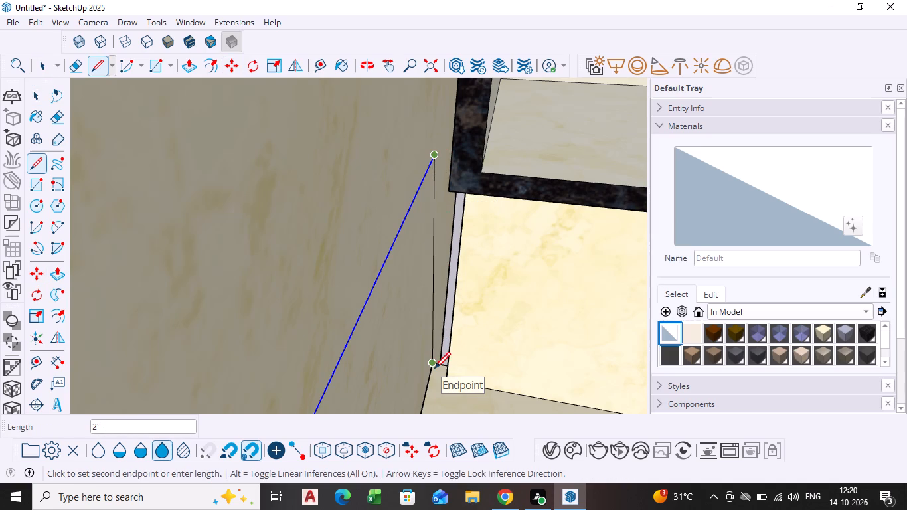
pyautogui.moveTo(428, 370); pyautogui.dragTo(339, 343, button='middle')
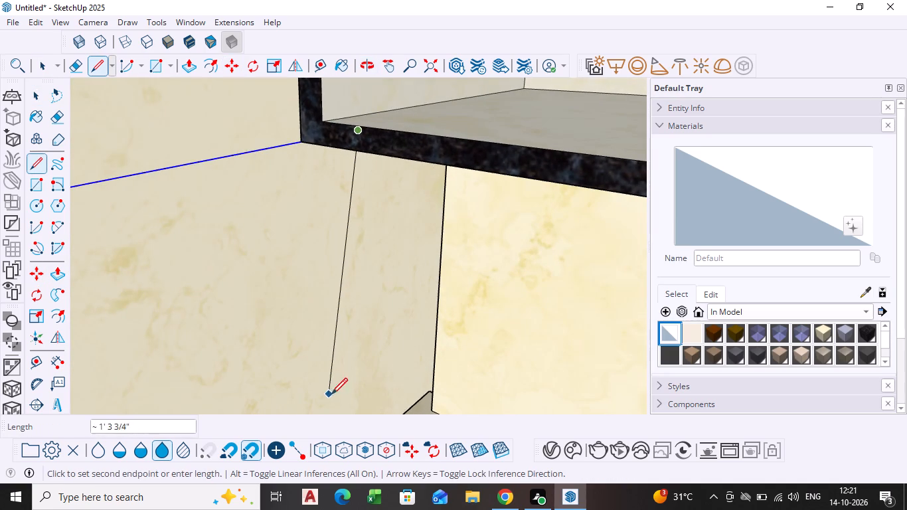
pyautogui.scroll(-3, 376, 405)
pyautogui.moveTo(375, 405); pyautogui.dragTo(284, 249, button='middle')
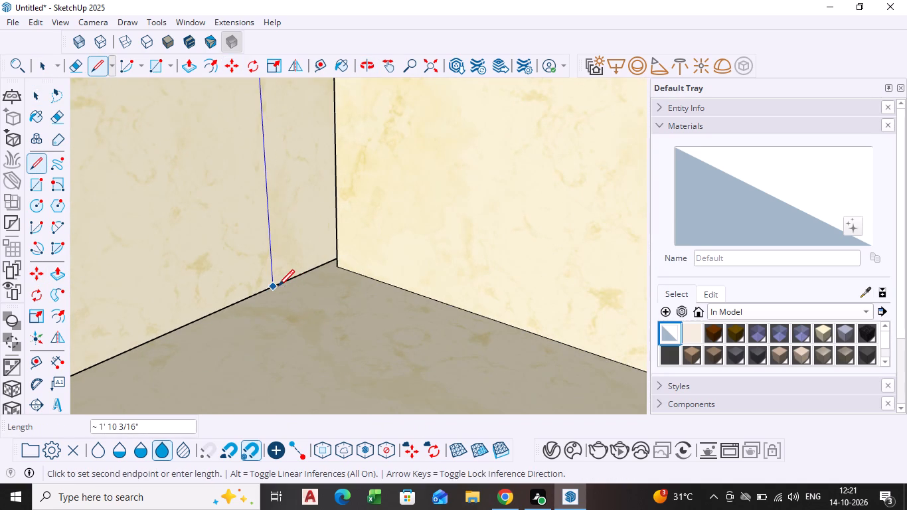
pyautogui.click(277, 289)
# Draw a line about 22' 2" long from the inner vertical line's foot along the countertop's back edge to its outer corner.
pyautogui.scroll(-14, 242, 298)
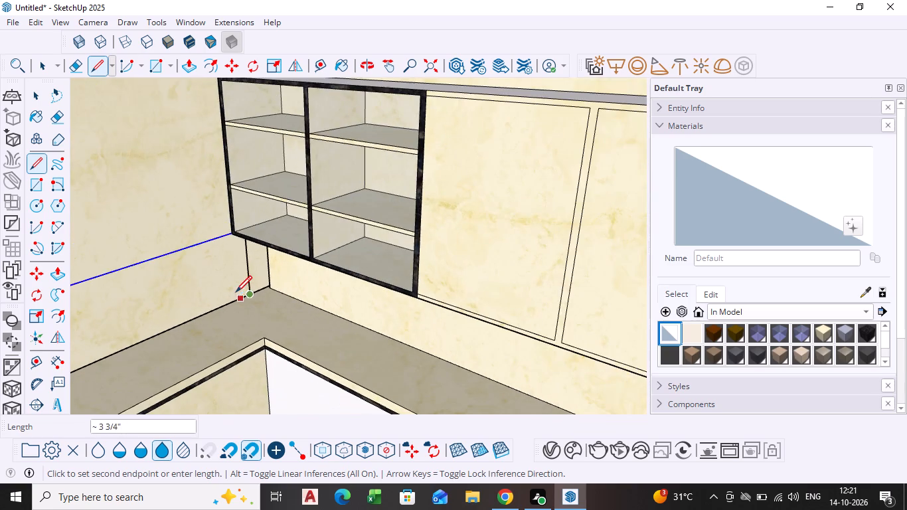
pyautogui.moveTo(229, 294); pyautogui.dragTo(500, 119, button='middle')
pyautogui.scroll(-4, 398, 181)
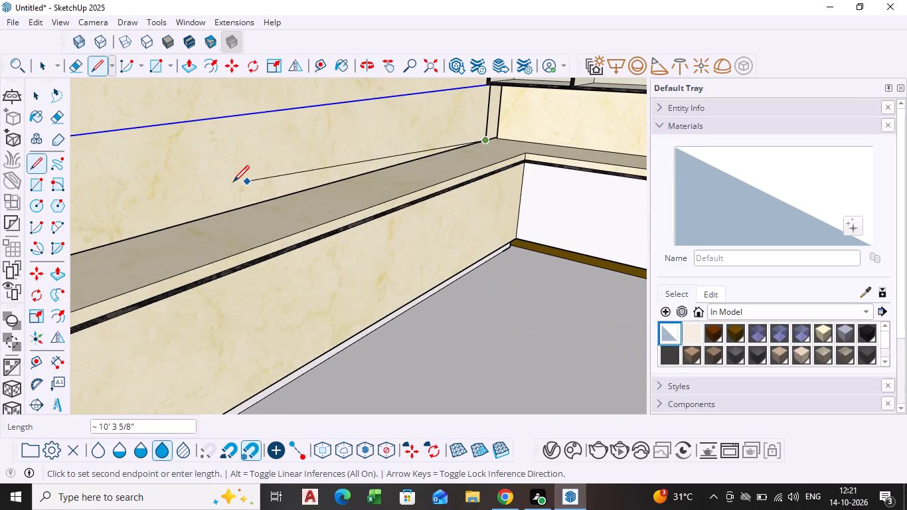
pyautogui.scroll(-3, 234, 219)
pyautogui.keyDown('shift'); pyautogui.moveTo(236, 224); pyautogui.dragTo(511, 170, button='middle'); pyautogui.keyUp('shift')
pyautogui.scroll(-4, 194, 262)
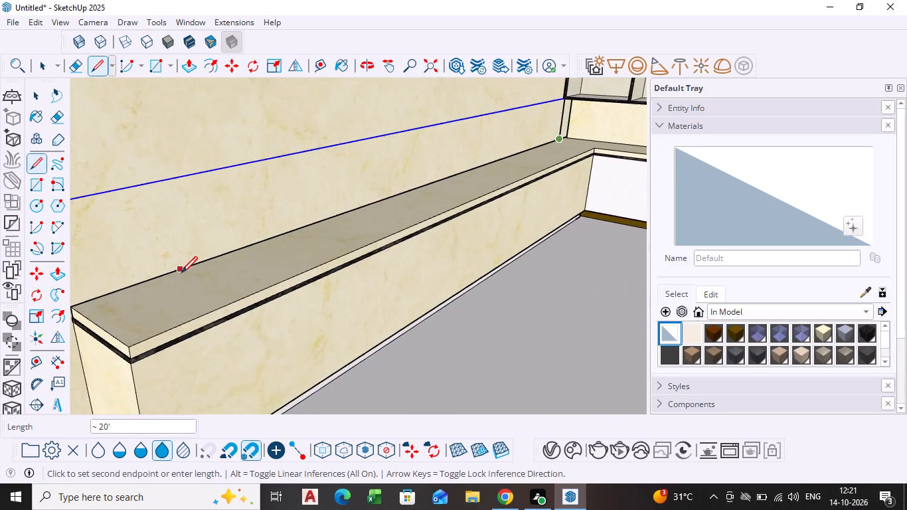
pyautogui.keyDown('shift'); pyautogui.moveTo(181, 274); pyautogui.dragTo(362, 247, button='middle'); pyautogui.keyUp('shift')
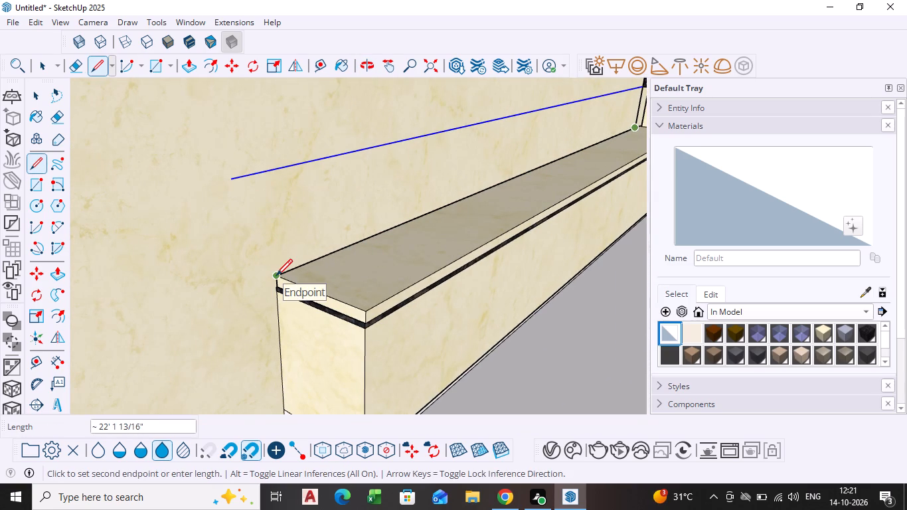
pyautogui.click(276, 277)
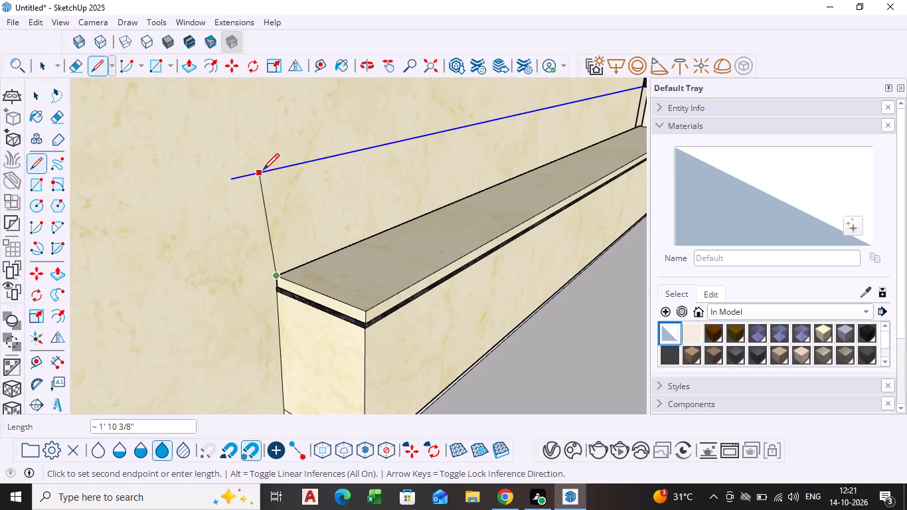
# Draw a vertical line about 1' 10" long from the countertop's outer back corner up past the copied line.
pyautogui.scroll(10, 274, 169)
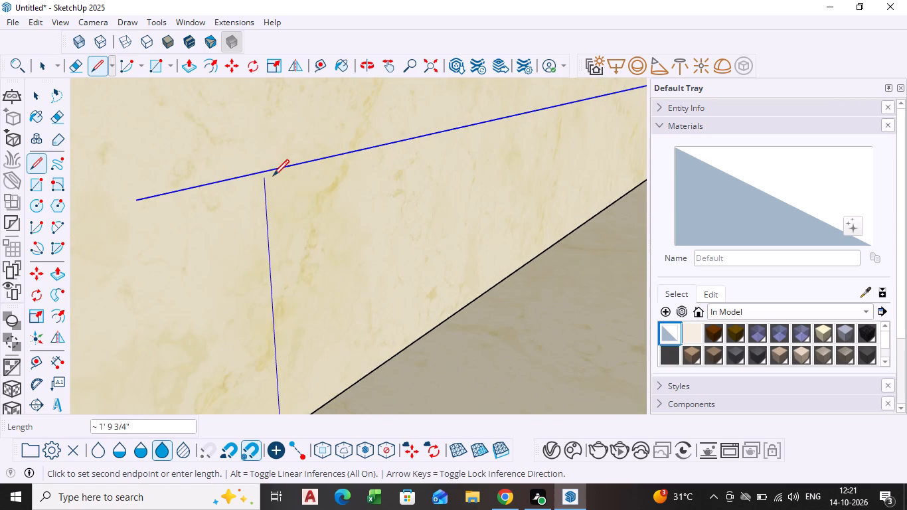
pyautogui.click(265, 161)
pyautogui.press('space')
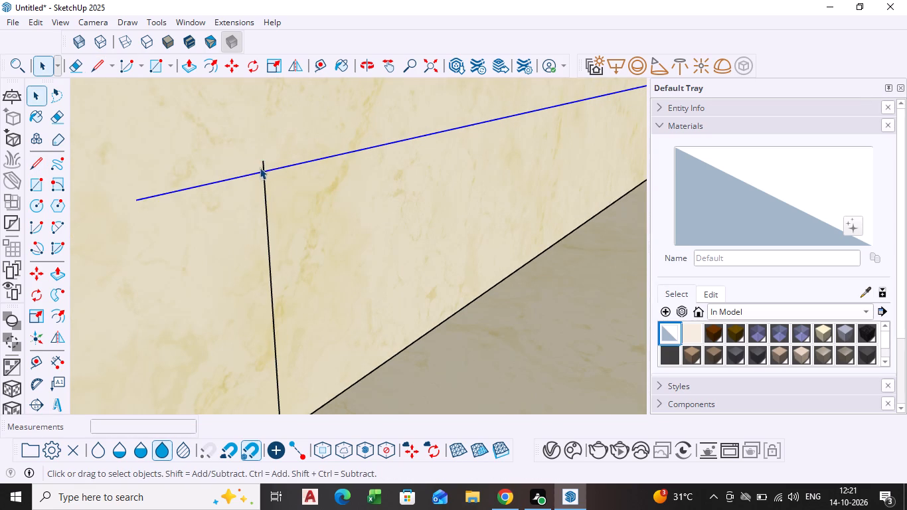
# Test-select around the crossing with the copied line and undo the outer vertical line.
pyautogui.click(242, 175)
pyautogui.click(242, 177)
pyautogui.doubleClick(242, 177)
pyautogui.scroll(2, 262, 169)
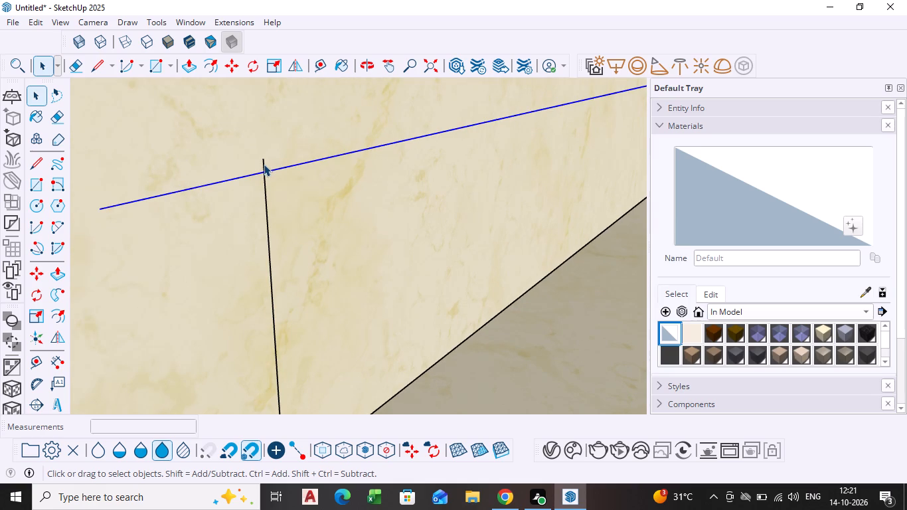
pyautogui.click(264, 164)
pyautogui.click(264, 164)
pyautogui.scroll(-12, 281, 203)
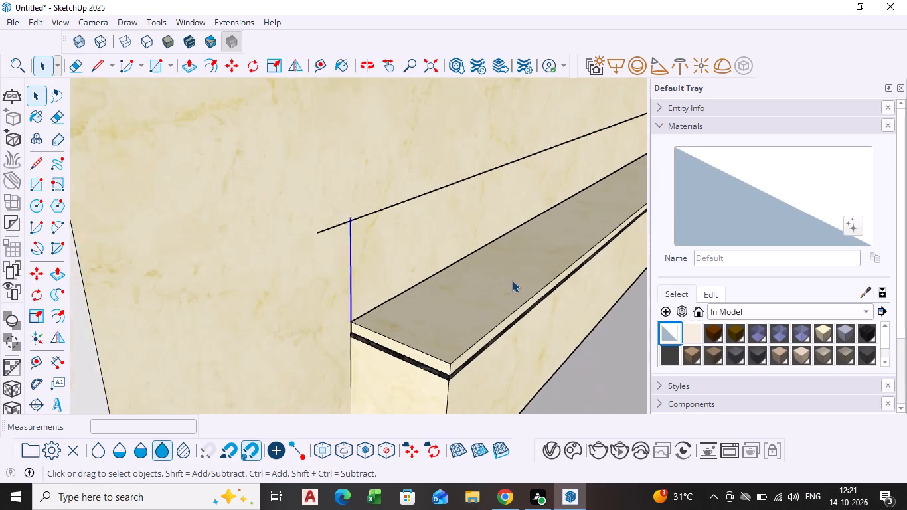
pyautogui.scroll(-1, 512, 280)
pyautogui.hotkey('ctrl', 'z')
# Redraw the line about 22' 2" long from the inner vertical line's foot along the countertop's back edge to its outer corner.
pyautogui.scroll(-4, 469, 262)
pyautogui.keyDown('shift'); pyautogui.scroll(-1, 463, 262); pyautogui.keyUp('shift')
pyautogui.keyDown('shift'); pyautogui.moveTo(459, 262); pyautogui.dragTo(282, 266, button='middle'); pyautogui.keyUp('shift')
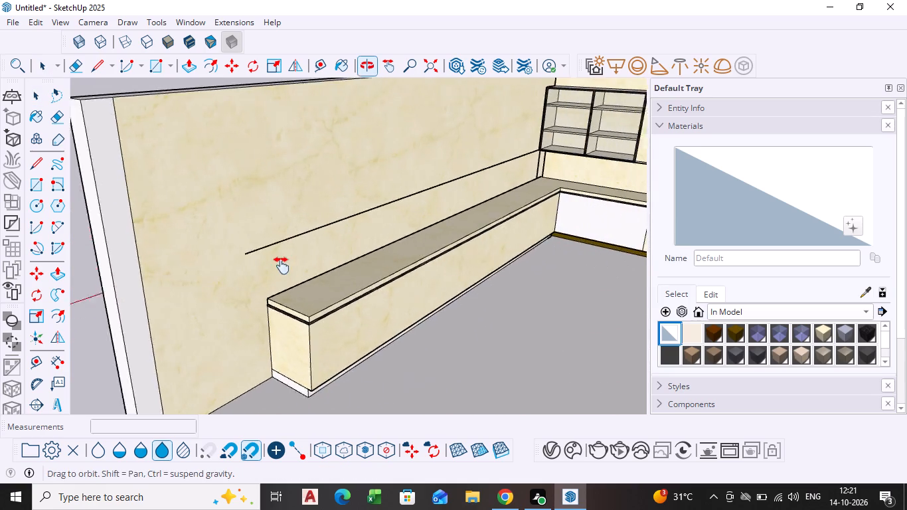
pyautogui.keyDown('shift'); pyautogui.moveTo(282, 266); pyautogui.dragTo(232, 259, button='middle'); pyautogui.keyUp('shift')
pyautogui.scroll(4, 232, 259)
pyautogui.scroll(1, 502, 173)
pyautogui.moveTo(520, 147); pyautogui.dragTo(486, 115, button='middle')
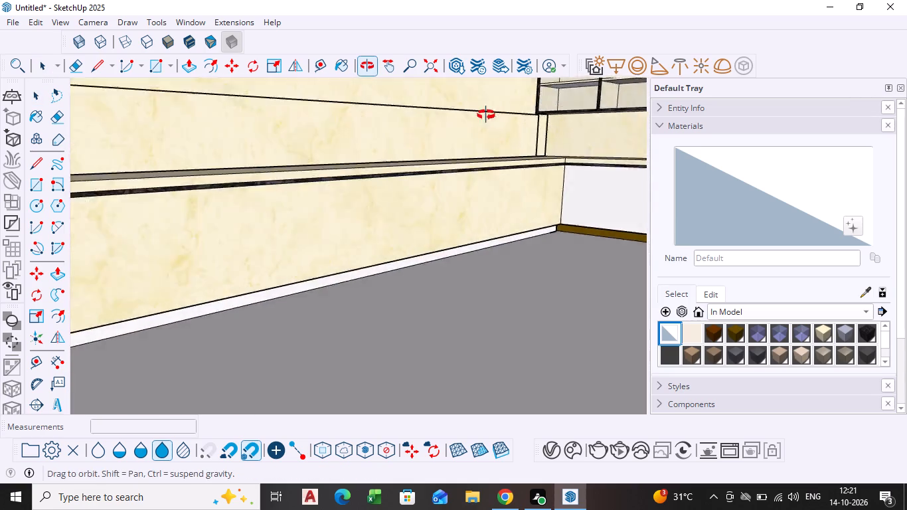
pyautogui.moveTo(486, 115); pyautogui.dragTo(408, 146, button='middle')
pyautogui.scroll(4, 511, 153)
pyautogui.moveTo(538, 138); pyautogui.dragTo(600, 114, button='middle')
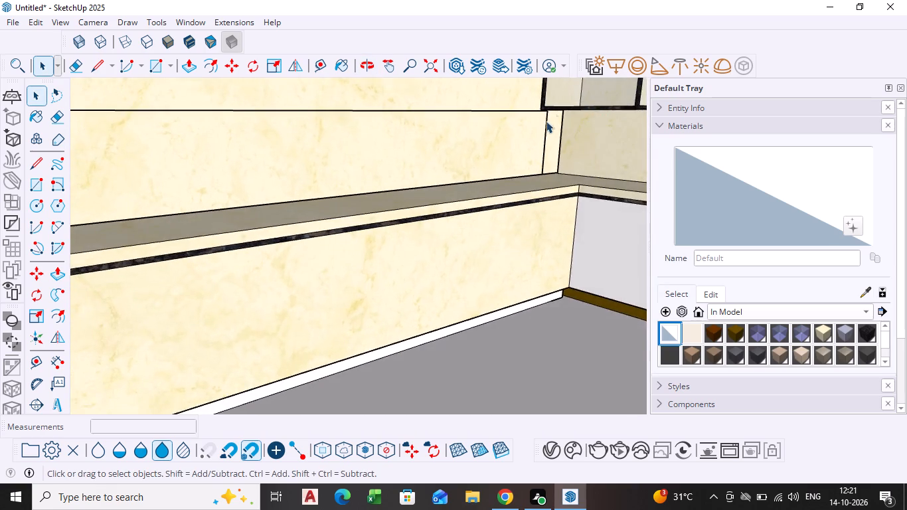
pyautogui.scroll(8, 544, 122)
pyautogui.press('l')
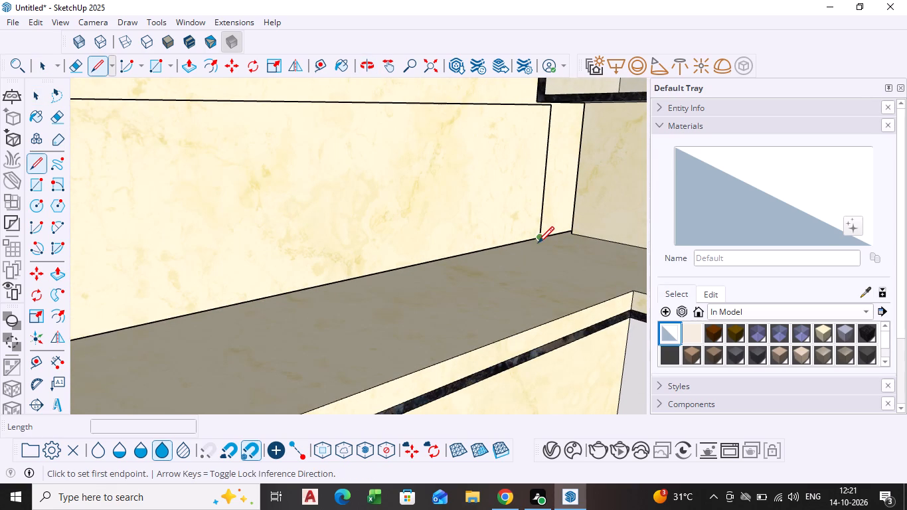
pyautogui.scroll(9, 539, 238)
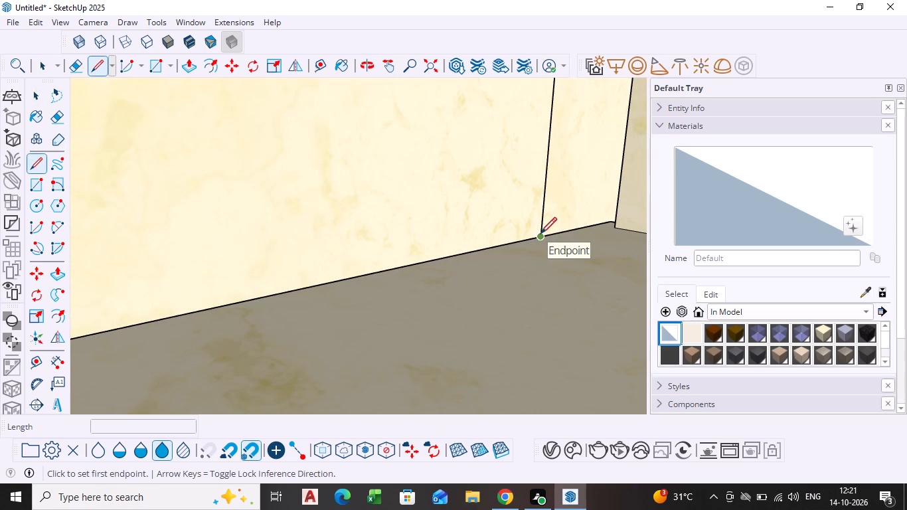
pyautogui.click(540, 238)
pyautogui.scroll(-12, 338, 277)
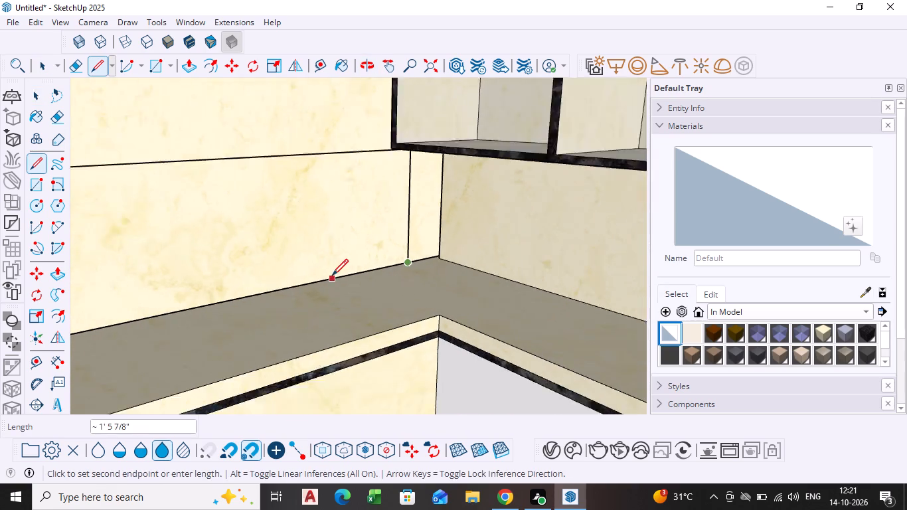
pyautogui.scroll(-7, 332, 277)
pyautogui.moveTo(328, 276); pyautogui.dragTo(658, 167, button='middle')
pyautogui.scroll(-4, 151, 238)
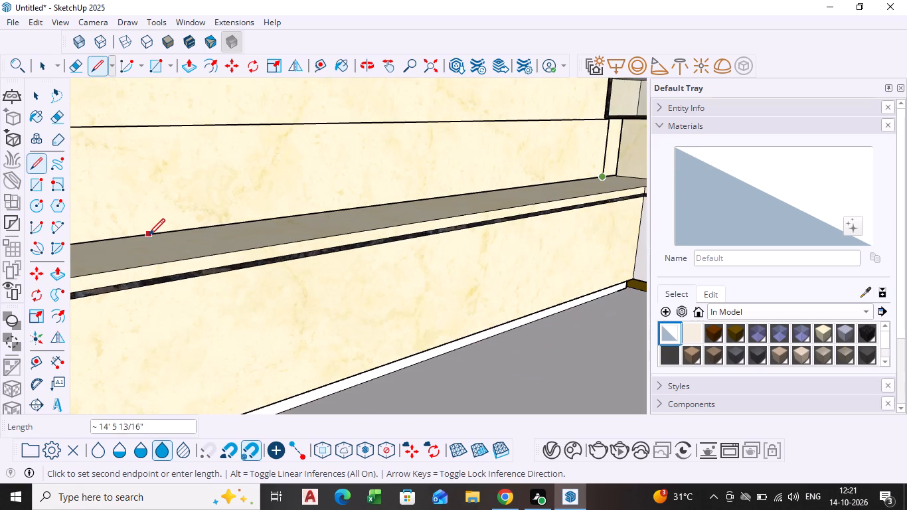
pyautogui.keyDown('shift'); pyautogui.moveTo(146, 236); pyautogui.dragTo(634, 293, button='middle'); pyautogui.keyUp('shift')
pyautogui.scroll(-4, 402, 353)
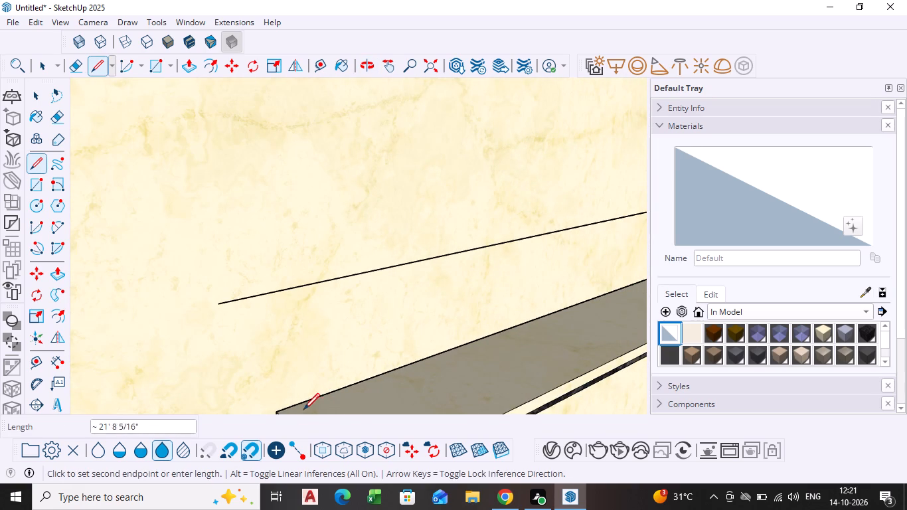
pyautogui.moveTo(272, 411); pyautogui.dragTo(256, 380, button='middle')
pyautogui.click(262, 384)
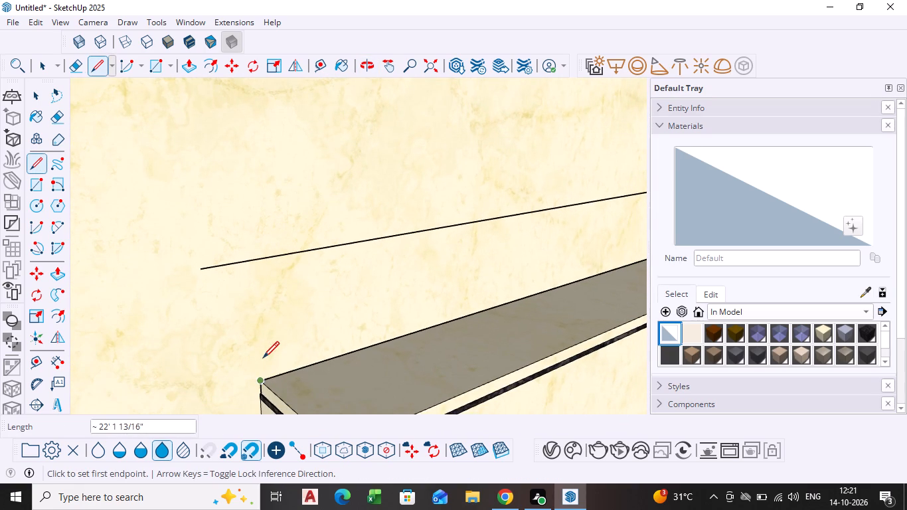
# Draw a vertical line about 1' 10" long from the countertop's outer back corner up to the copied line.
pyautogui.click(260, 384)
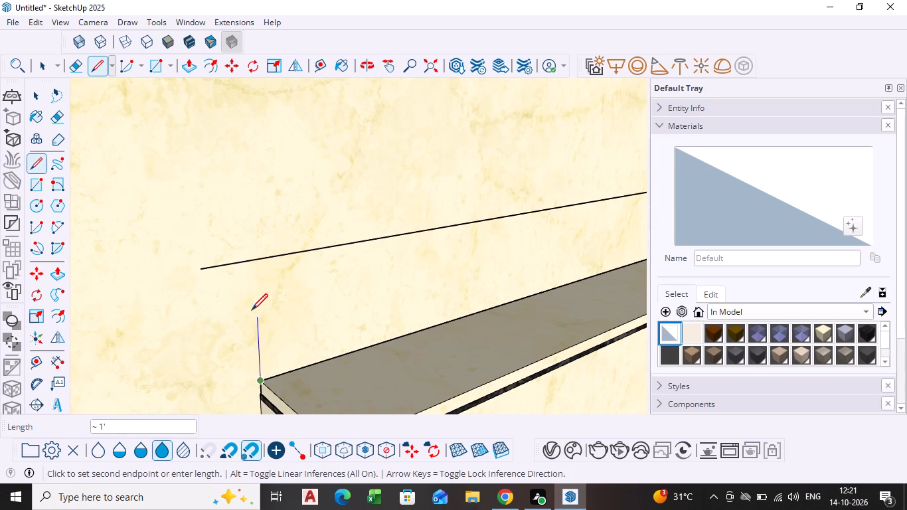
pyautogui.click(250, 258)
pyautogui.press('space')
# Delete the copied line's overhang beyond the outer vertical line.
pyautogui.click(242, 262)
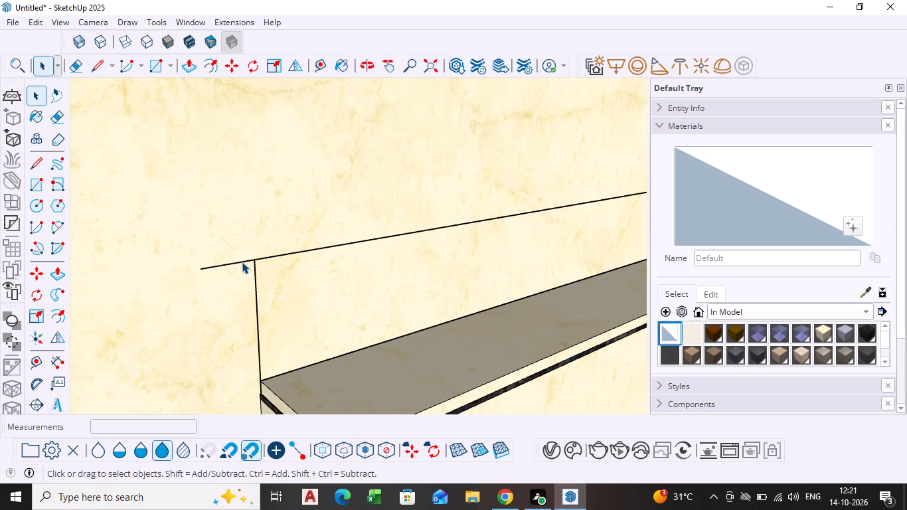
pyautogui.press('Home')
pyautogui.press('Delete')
# Test-select the outlined backsplash area to check whether it is separate from the side wall face.
pyautogui.click(266, 301)
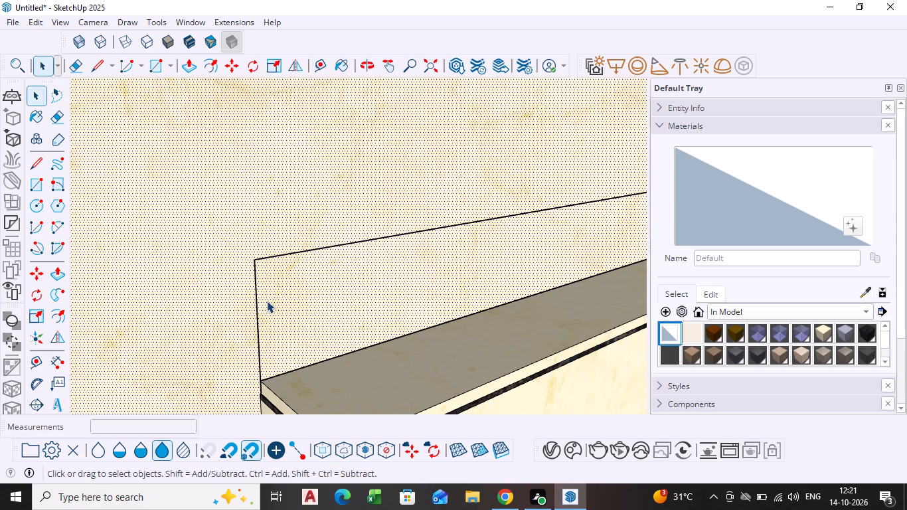
pyautogui.scroll(-11, 291, 309)
pyautogui.keyDown('shift'); pyautogui.moveTo(456, 319); pyautogui.dragTo(272, 275, button='middle'); pyautogui.keyUp('shift')
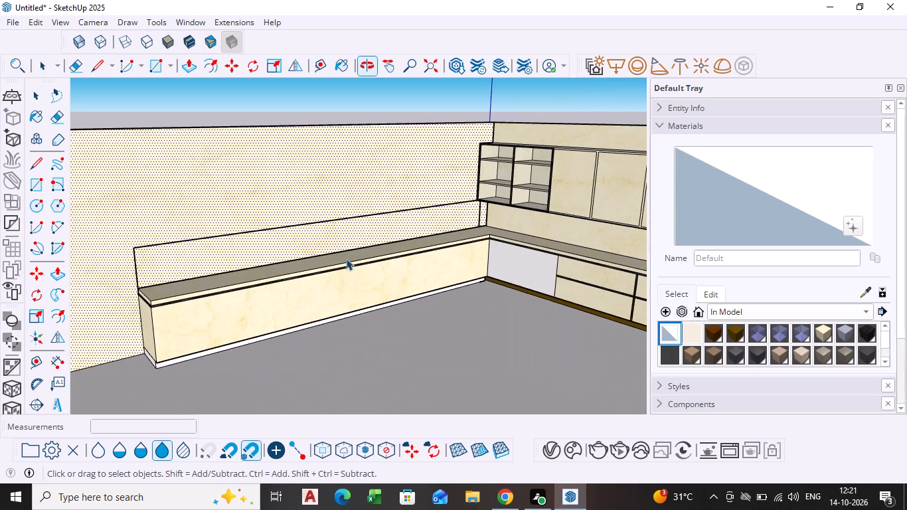
pyautogui.scroll(3, 383, 244)
pyautogui.doubleClick(378, 231)
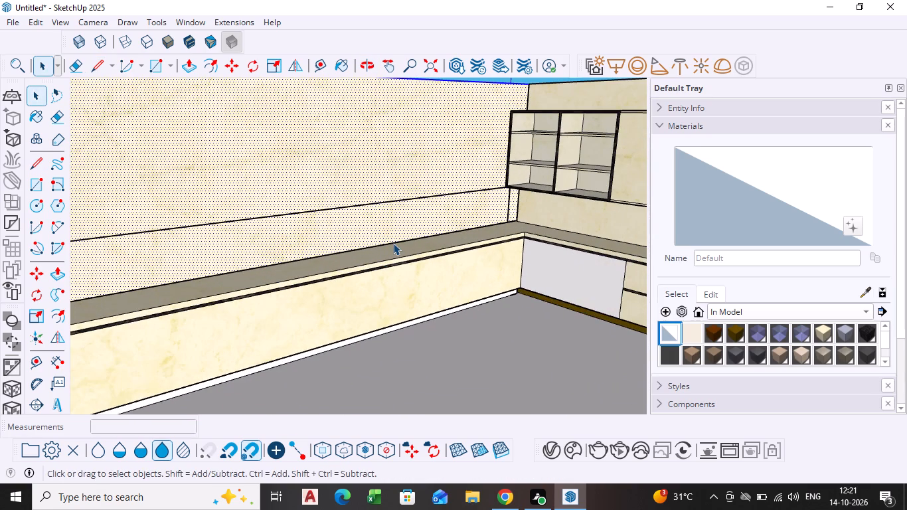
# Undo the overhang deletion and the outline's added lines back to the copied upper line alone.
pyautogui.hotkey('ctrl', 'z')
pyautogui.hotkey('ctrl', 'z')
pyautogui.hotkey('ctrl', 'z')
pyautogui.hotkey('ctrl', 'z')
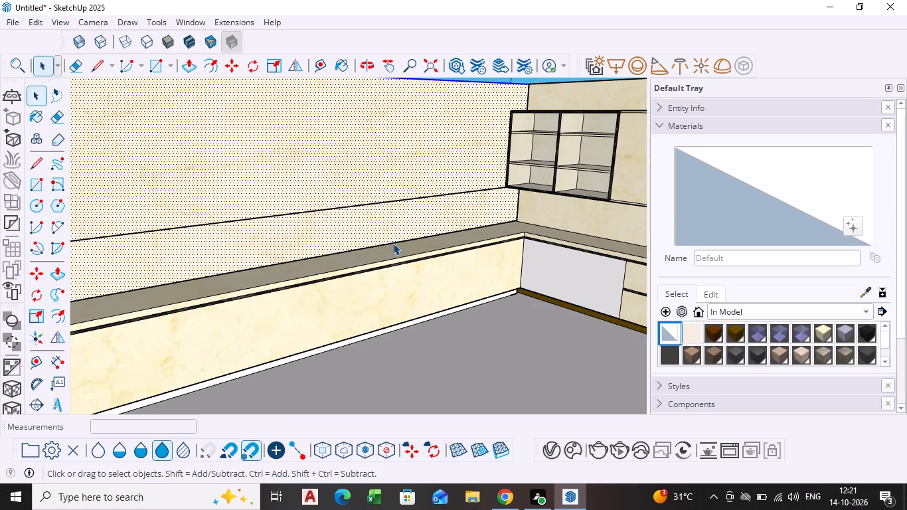
# Draw a rectangle about 22' 2" by 1' 10 1/2" on the side wall from the countertop's outer back corner to the open cabinet's lower edge.
pyautogui.scroll(-3, 363, 246)
pyautogui.scroll(-2, 262, 246)
pyautogui.moveTo(262, 246); pyautogui.dragTo(310, 232, button='middle')
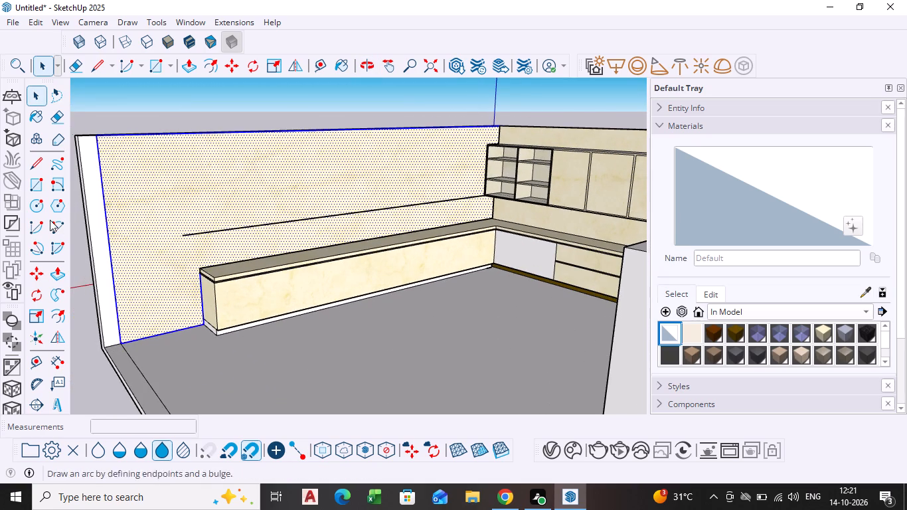
pyautogui.click(42, 187)
pyautogui.scroll(7, 188, 266)
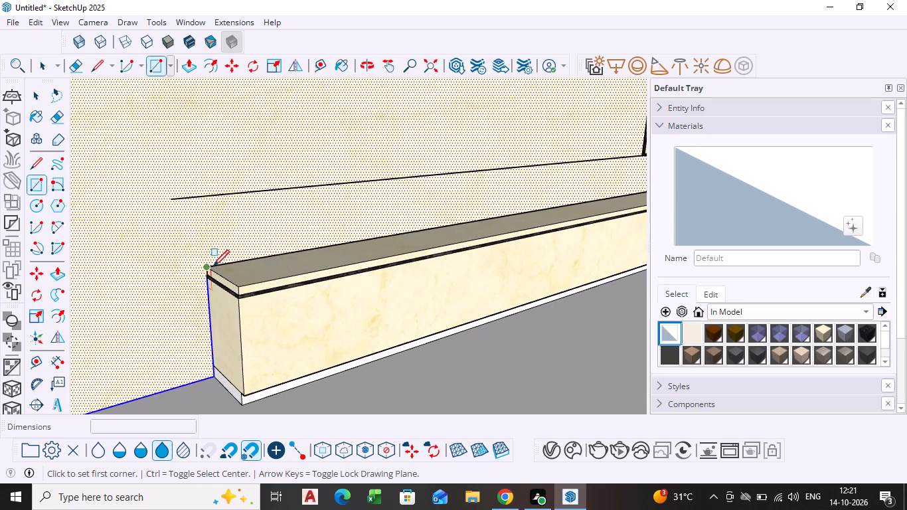
pyautogui.click(212, 268)
pyautogui.scroll(-3, 489, 192)
pyautogui.moveTo(489, 192); pyautogui.dragTo(135, 357, button='middle')
pyautogui.scroll(9, 324, 311)
pyautogui.moveTo(328, 308); pyautogui.dragTo(337, 269, button='middle')
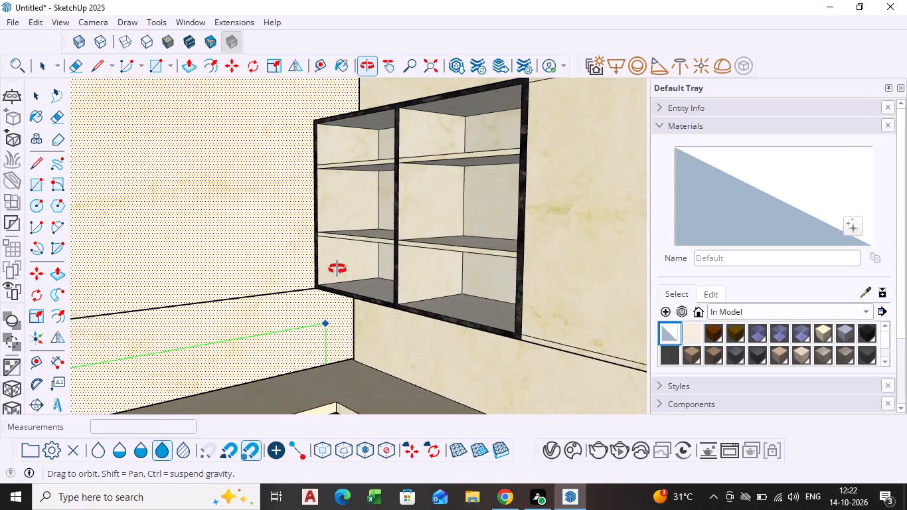
pyautogui.moveTo(337, 269); pyautogui.dragTo(345, 264, button='middle')
pyautogui.scroll(10, 337, 308)
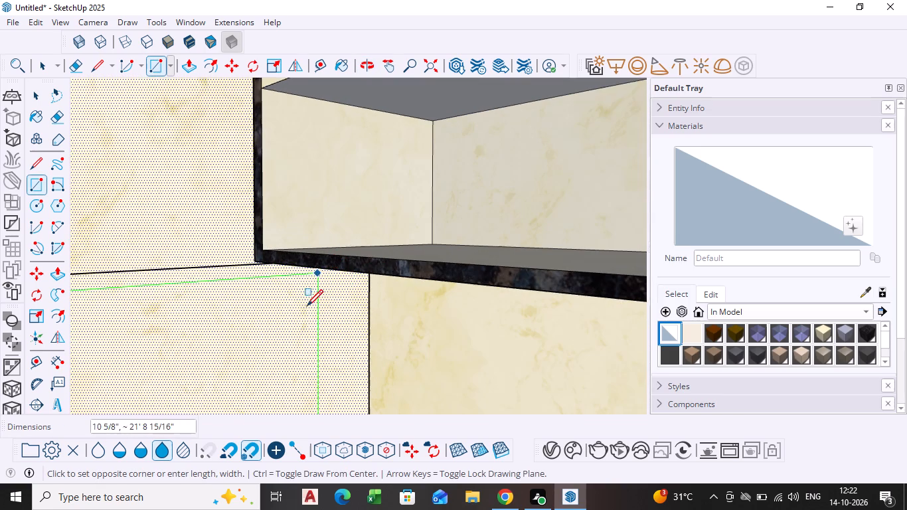
pyautogui.moveTo(311, 326); pyautogui.dragTo(317, 294, button='middle')
pyautogui.scroll(5, 317, 289)
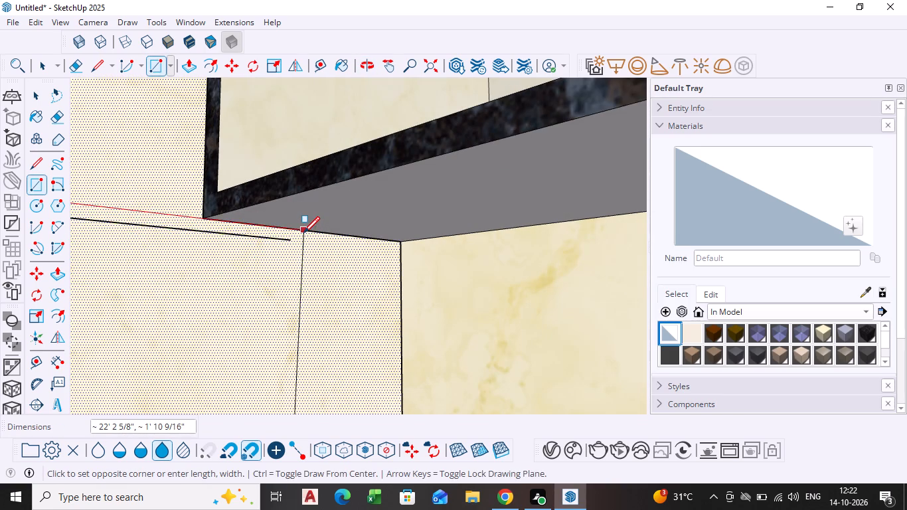
pyautogui.scroll(9, 304, 232)
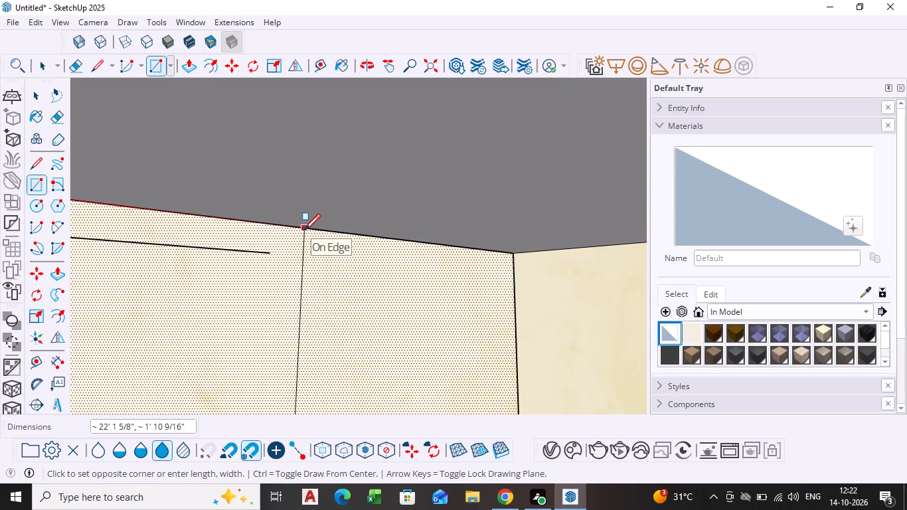
pyautogui.click(304, 232)
pyautogui.press('space')
# Examine the new backsplash rectangle along the side wall and the strip beside the inner corner.
pyautogui.scroll(-9, 285, 286)
pyautogui.scroll(-3, 230, 371)
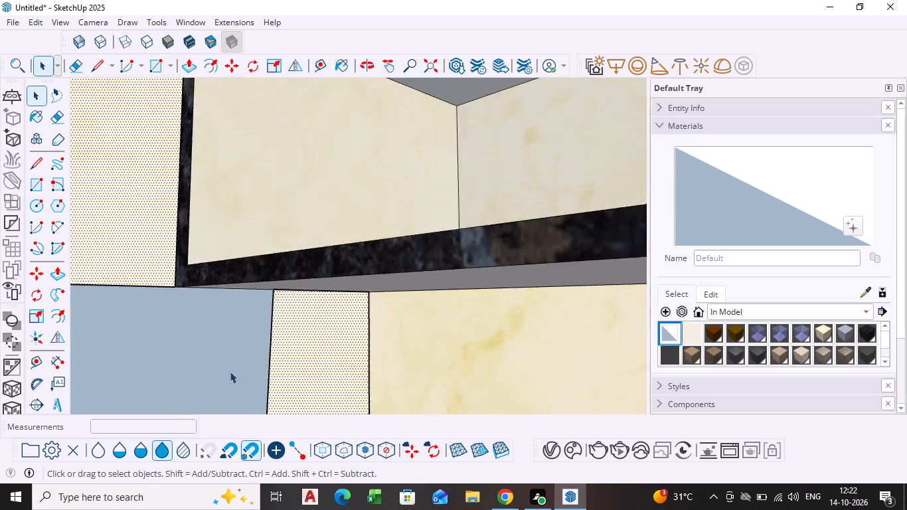
pyautogui.scroll(-8, 230, 371)
pyautogui.keyDown('shift'); pyautogui.moveTo(129, 340); pyautogui.dragTo(533, 154, button='middle'); pyautogui.keyUp('shift')
pyautogui.scroll(-4, 390, 193)
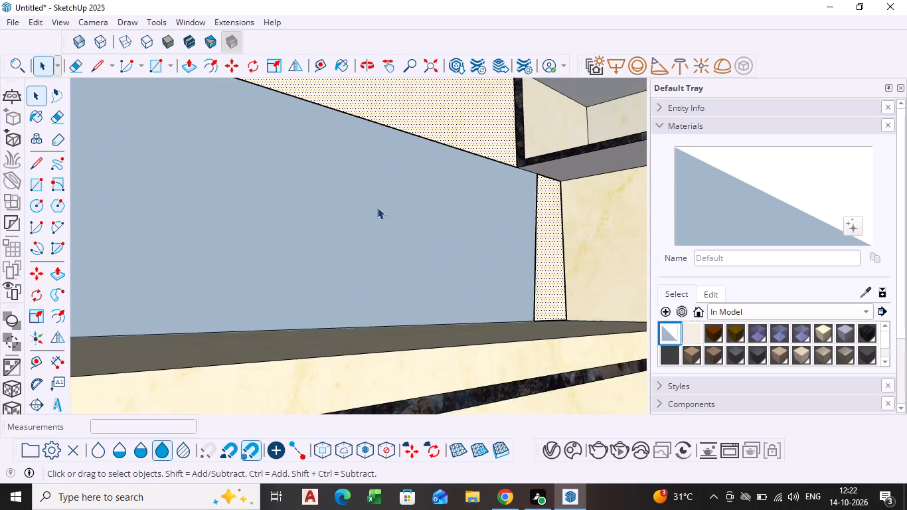
pyautogui.scroll(-7, 377, 207)
pyautogui.scroll(-3, 280, 238)
pyautogui.middleClick(279, 238)
pyautogui.scroll(-9, 239, 244)
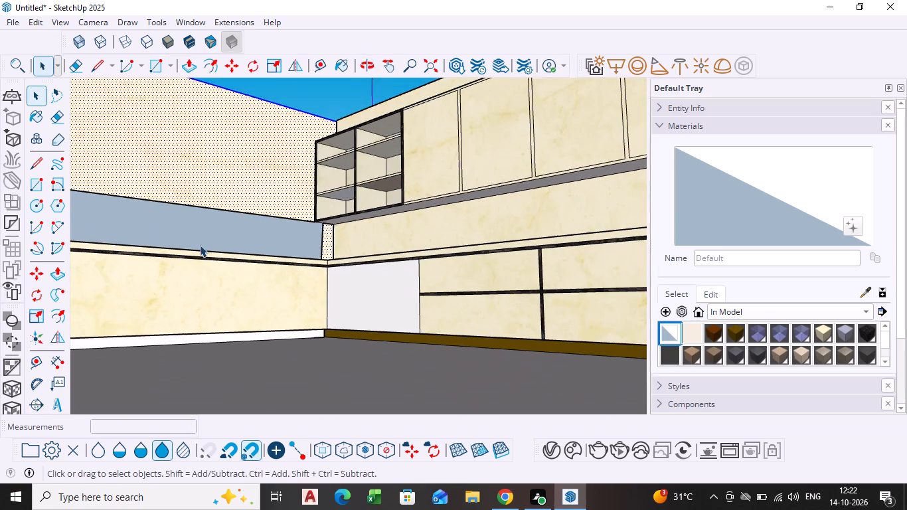
pyautogui.scroll(-1, 199, 245)
pyautogui.moveTo(197, 246); pyautogui.dragTo(500, 219, button='middle')
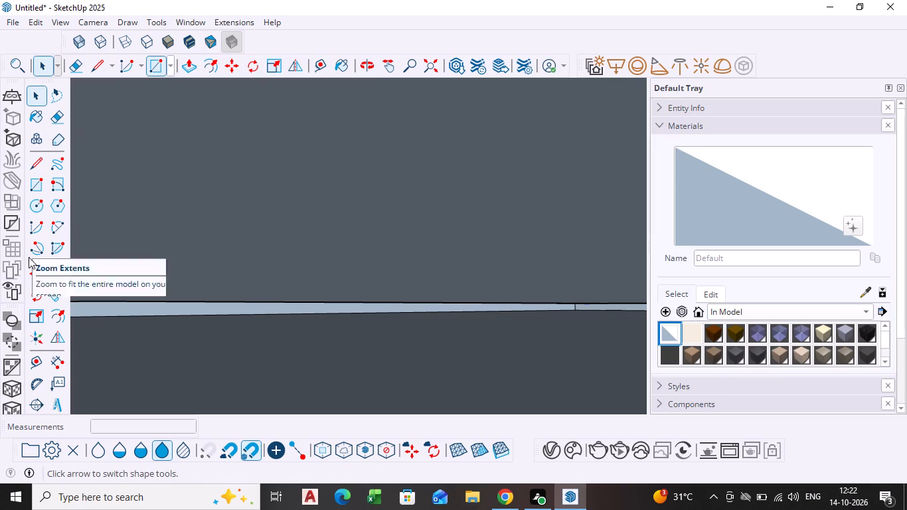
# Delete the short line stub projecting past the outer end of the side wall's backsplash rectangle.
pyautogui.click(424, 65)
pyautogui.scroll(8, 167, 268)
pyautogui.moveTo(167, 279); pyautogui.dragTo(167, 313, button='middle')
pyautogui.scroll(4, 151, 312)
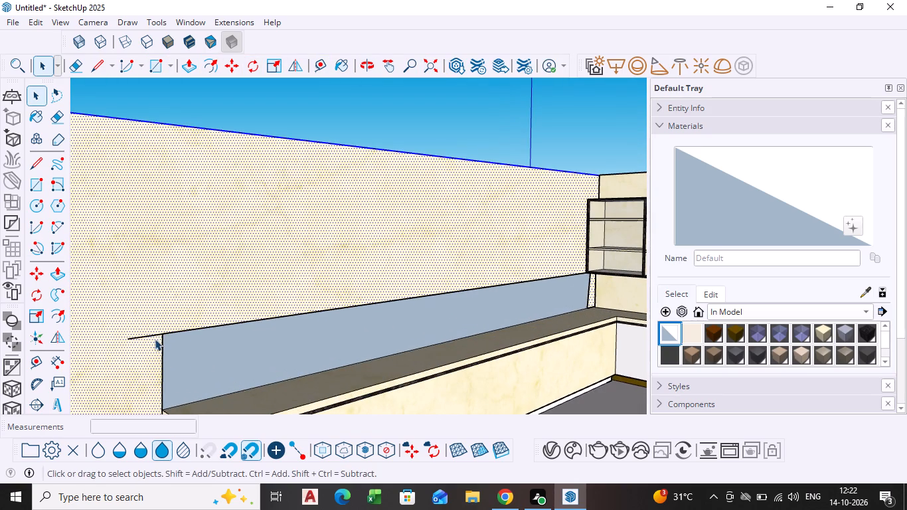
pyautogui.click(147, 338)
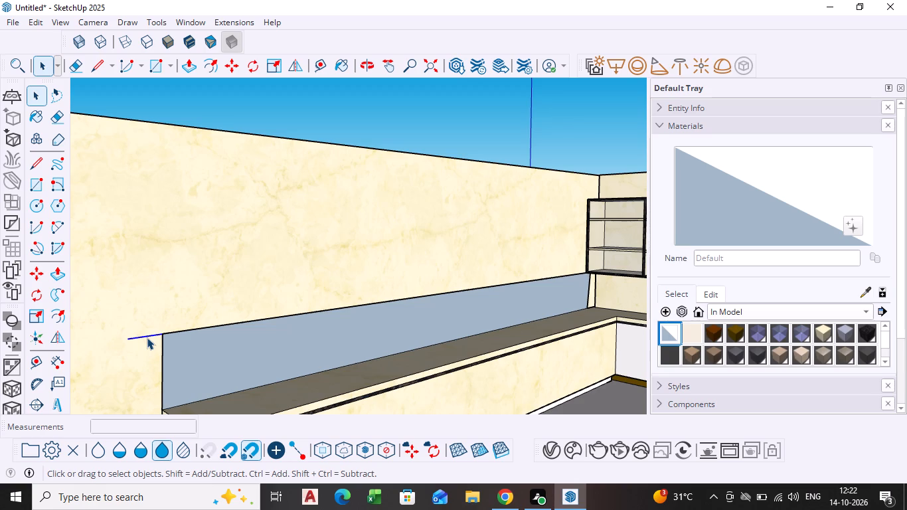
pyautogui.press('Delete')
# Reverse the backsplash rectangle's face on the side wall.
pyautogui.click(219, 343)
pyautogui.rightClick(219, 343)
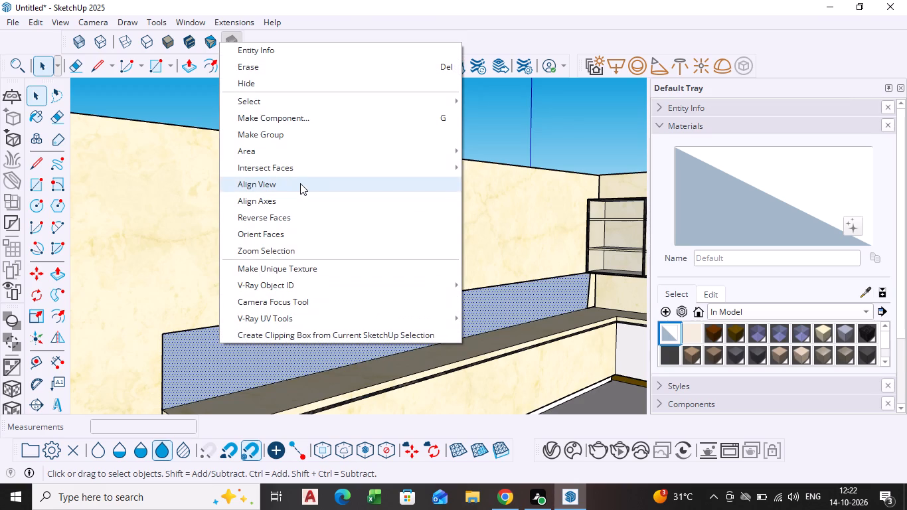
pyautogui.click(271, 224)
# Test-select the backsplash face and the side wall above it to check that they are separate faces.
pyautogui.moveTo(497, 326); pyautogui.dragTo(487, 326, button='middle')
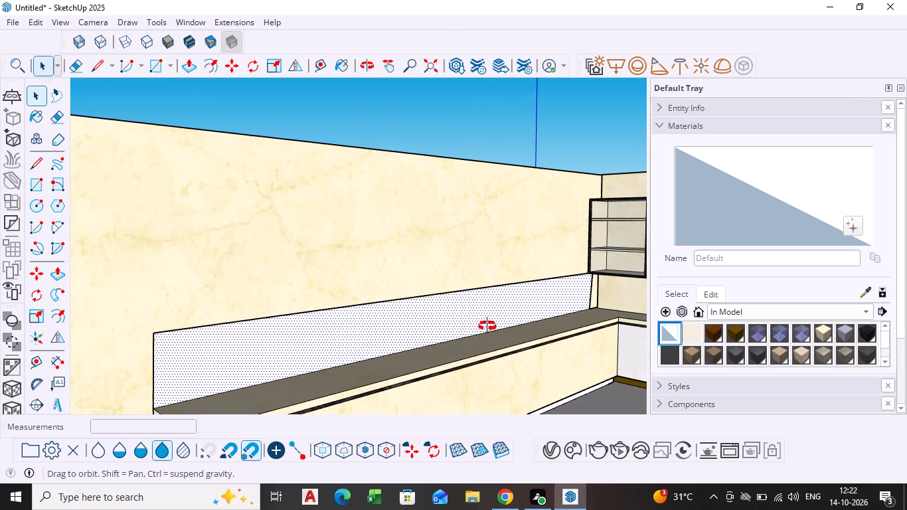
pyautogui.moveTo(487, 326); pyautogui.dragTo(390, 312, button='middle')
pyautogui.scroll(-4, 546, 312)
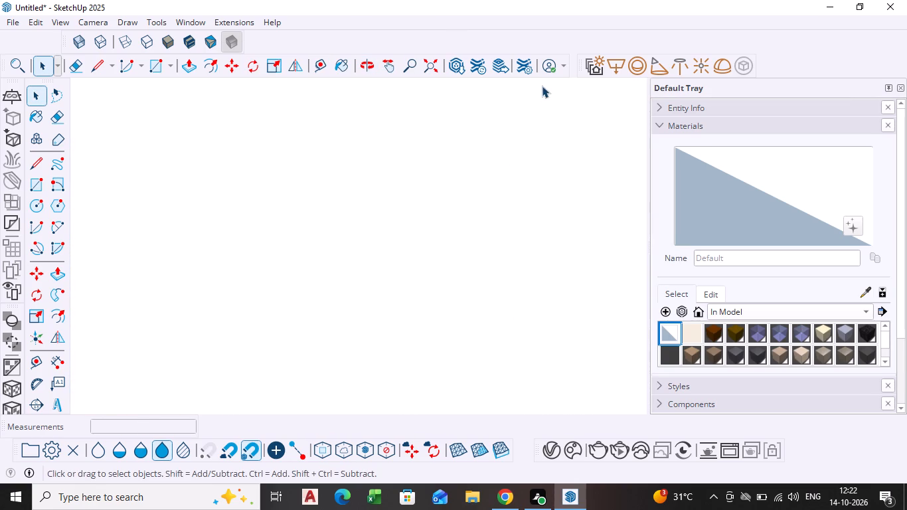
pyautogui.click(428, 70)
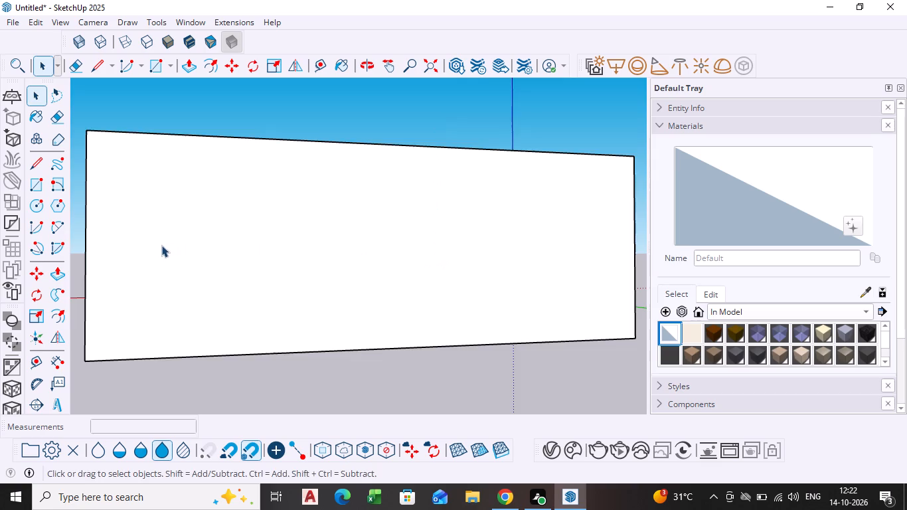
pyautogui.moveTo(161, 248); pyautogui.dragTo(330, 308, button='middle')
pyautogui.scroll(-1, 161, 249)
pyautogui.scroll(4, 206, 247)
pyautogui.scroll(1, 353, 207)
pyautogui.moveTo(351, 207); pyautogui.dragTo(339, 207, button='middle')
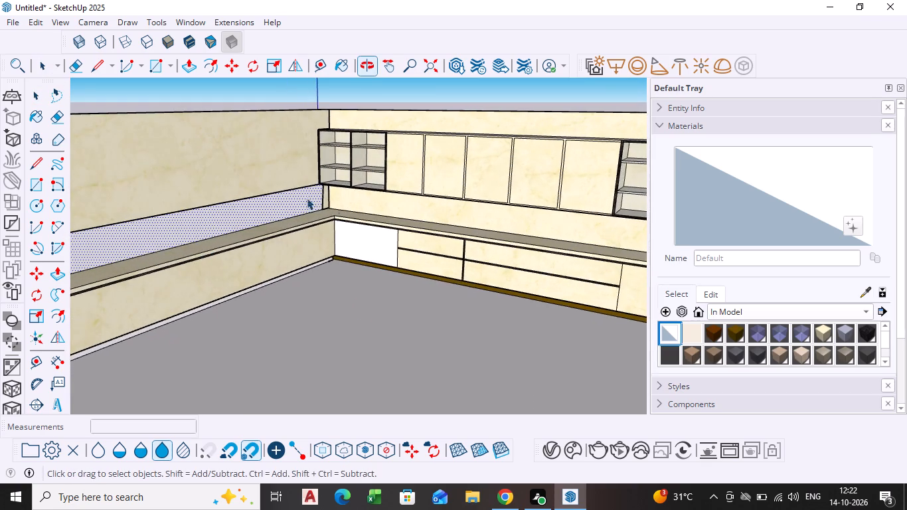
pyautogui.scroll(-4, 282, 196)
pyautogui.keyDown('shift'); pyautogui.moveTo(236, 199); pyautogui.dragTo(329, 195, button='middle'); pyautogui.keyUp('shift')
pyautogui.scroll(4, 341, 212)
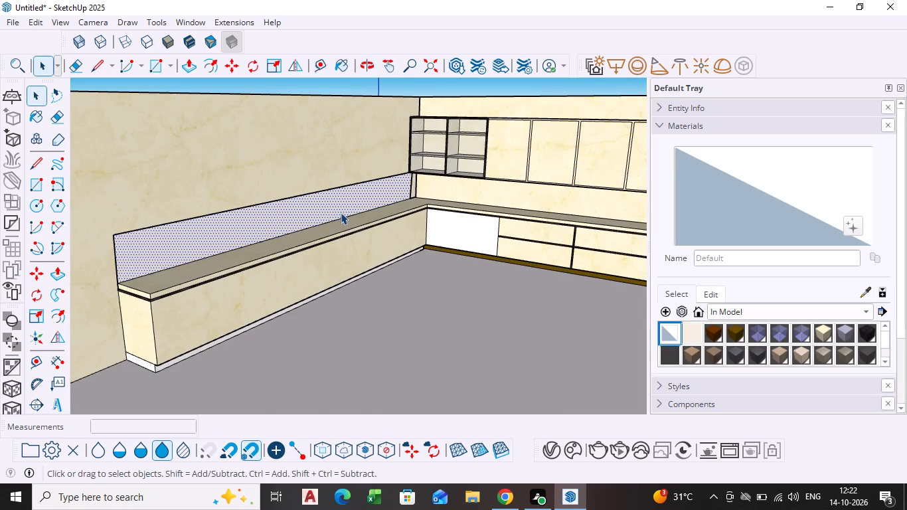
pyautogui.moveTo(333, 212); pyautogui.dragTo(317, 212, button='middle')
pyautogui.click(317, 212)
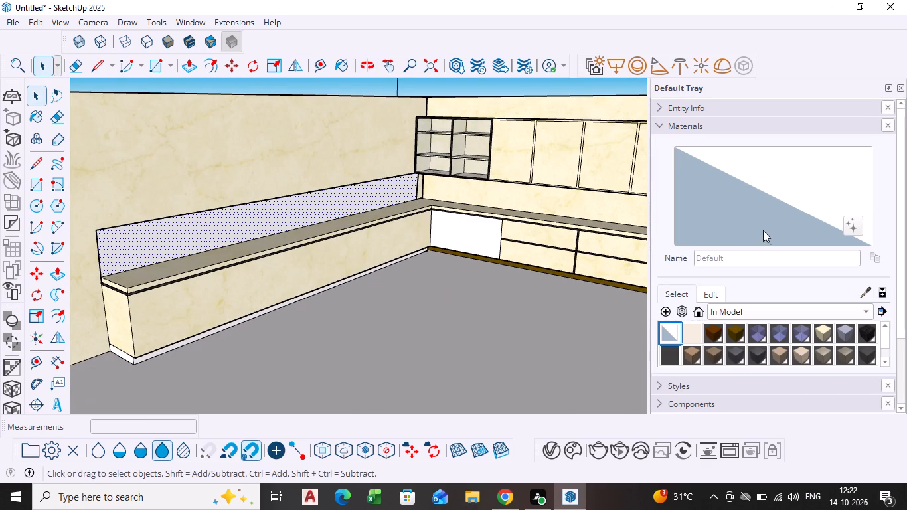
pyautogui.click(364, 143)
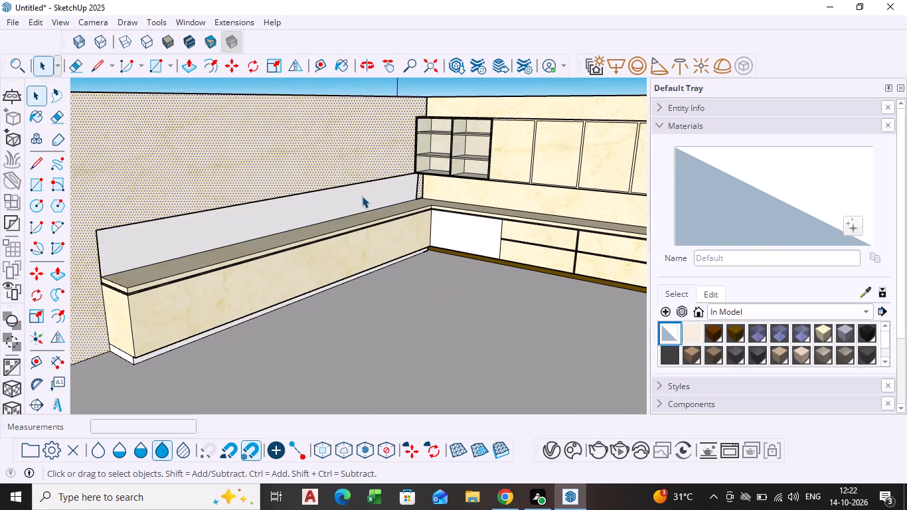
pyautogui.click(362, 196)
# Delete the backsplash rectangle's vertical edge beside the kitchen's inner corner.
pyautogui.scroll(7, 443, 177)
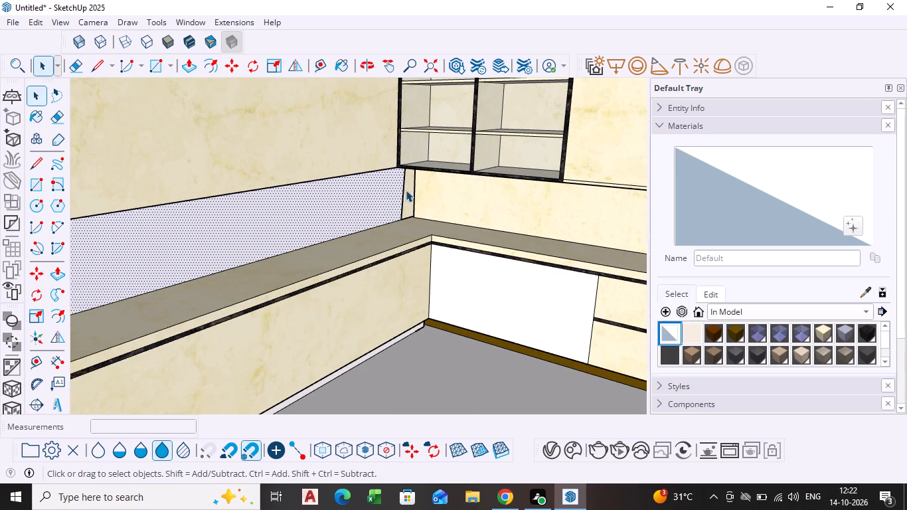
pyautogui.click(404, 190)
pyautogui.press('Delete')
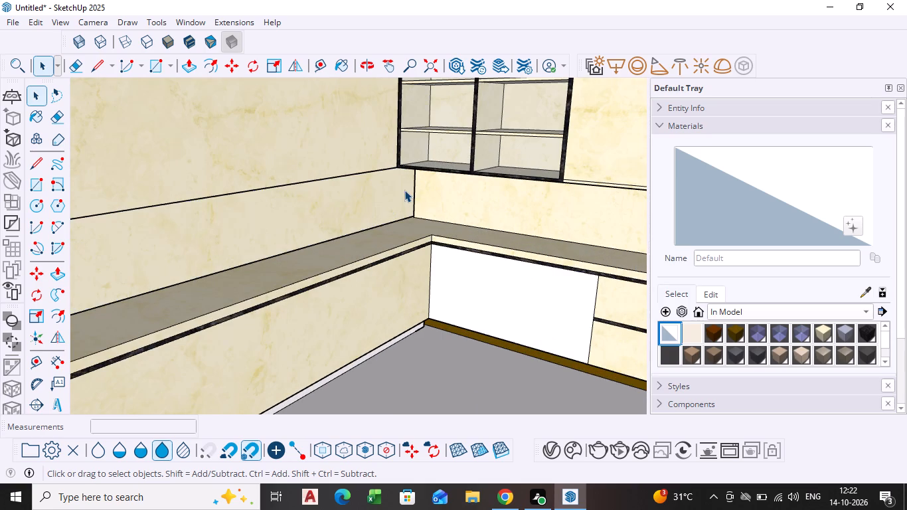
# Test-select the backsplash area to check whether it is still separate from the side wall.
pyautogui.scroll(-3, 404, 190)
pyautogui.scroll(-7, 289, 216)
pyautogui.scroll(-3, 226, 244)
pyautogui.keyDown('shift'); pyautogui.moveTo(219, 248); pyautogui.dragTo(239, 239, button='middle'); pyautogui.keyUp('shift')
pyautogui.scroll(3, 206, 246)
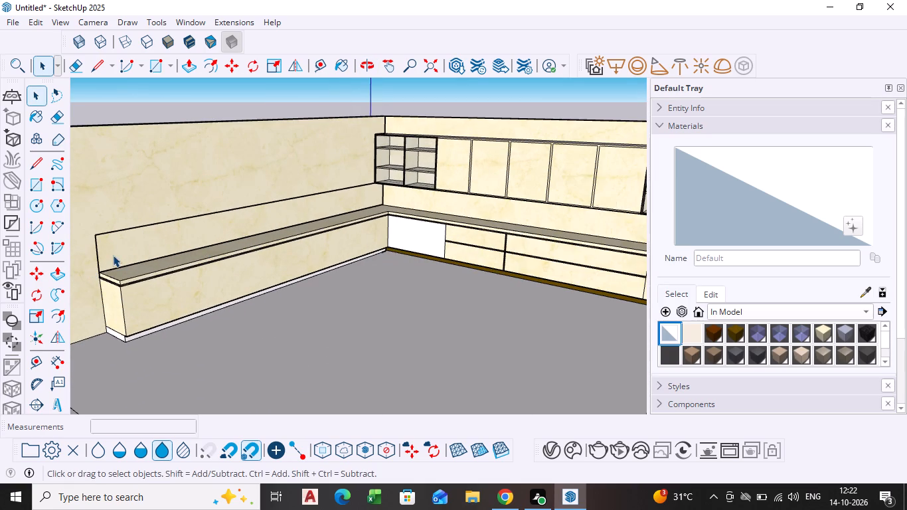
pyautogui.click(138, 256)
pyautogui.click(139, 250)
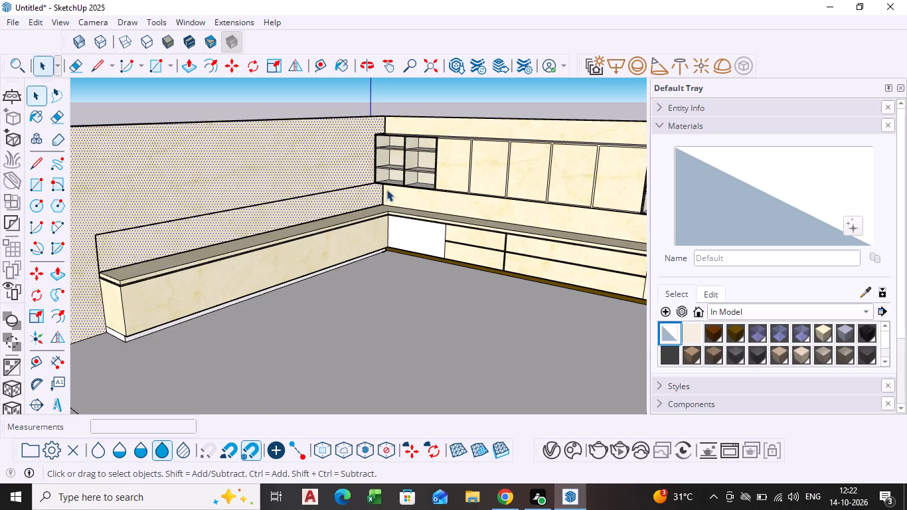
# Examine the inner corner between the side wall and back wall, from the open cabinet's underside to the countertop, for a gap.
pyautogui.scroll(9, 376, 178)
pyautogui.moveTo(374, 187); pyautogui.dragTo(459, 177, button='middle')
pyautogui.scroll(3, 362, 209)
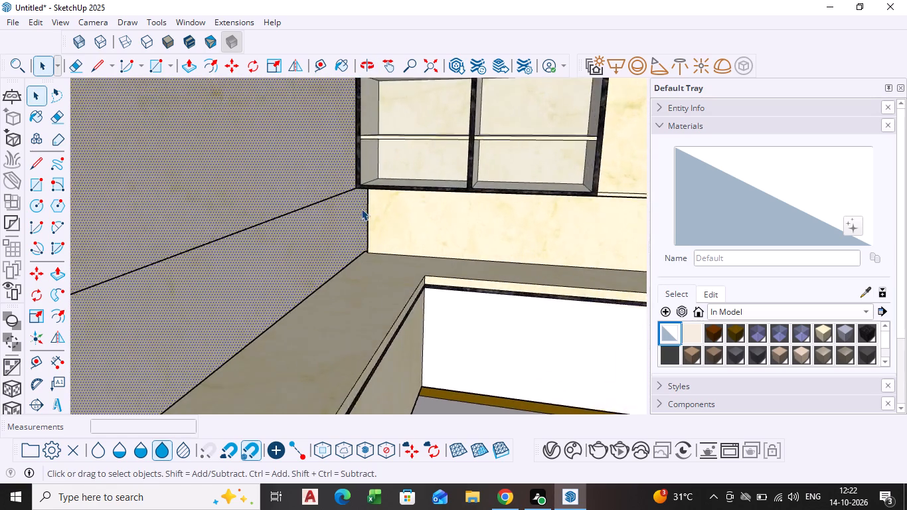
pyautogui.scroll(6, 361, 209)
pyautogui.moveTo(358, 187); pyautogui.dragTo(394, 159, button='middle')
pyautogui.scroll(7, 358, 200)
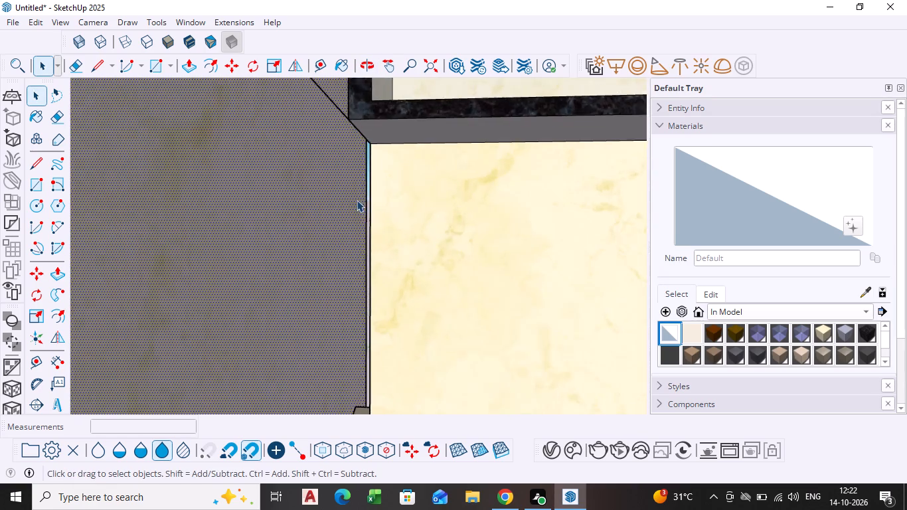
pyautogui.scroll(3, 357, 200)
pyautogui.moveTo(357, 195); pyautogui.dragTo(361, 228, button='middle')
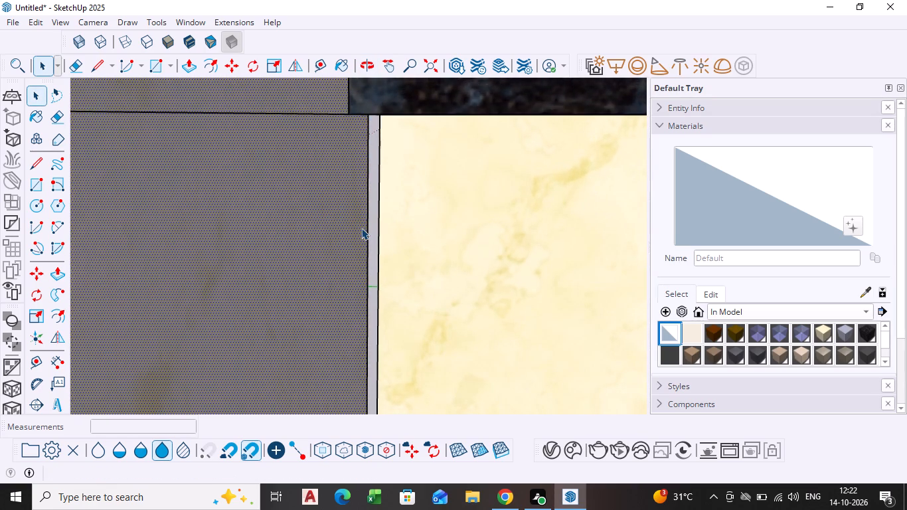
pyautogui.scroll(-3, 361, 228)
pyautogui.keyDown('shift'); pyautogui.moveTo(347, 254); pyautogui.dragTo(344, 253, button='middle'); pyautogui.keyUp('shift')
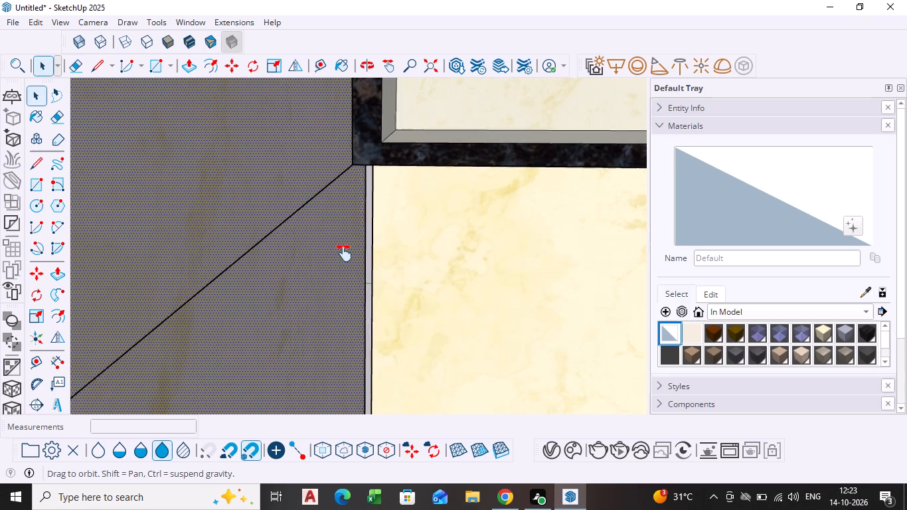
pyautogui.keyDown('shift'); pyautogui.moveTo(344, 253); pyautogui.dragTo(343, 214, button='middle'); pyautogui.keyUp('shift')
pyautogui.scroll(-3, 301, 315)
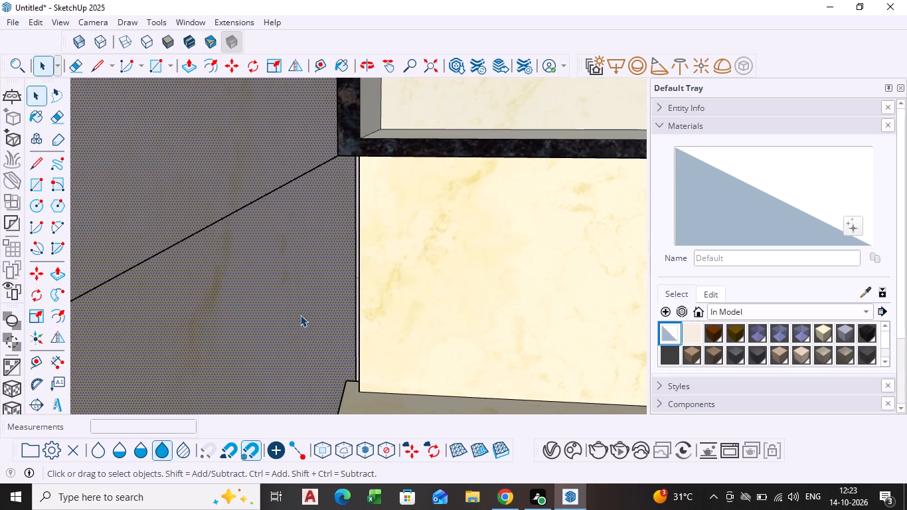
pyautogui.scroll(-1, 341, 382)
pyautogui.moveTo(337, 382); pyautogui.dragTo(319, 377, button='middle')
pyautogui.moveTo(323, 365); pyautogui.dragTo(343, 366, button='middle')
pyautogui.scroll(4, 343, 351)
pyautogui.moveTo(343, 345); pyautogui.dragTo(363, 362, button='middle')
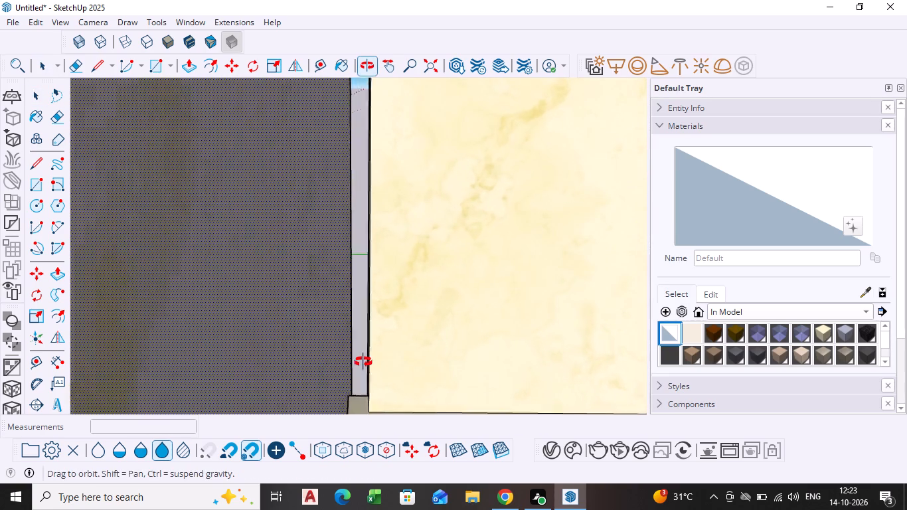
pyautogui.moveTo(363, 362); pyautogui.dragTo(365, 363, button='middle')
pyautogui.scroll(4, 358, 349)
pyautogui.scroll(-9, 427, 366)
# Push/pull the narrow end face at the back wall's inner corner about 1 7/16" to meet the side wall.
pyautogui.click(440, 66)
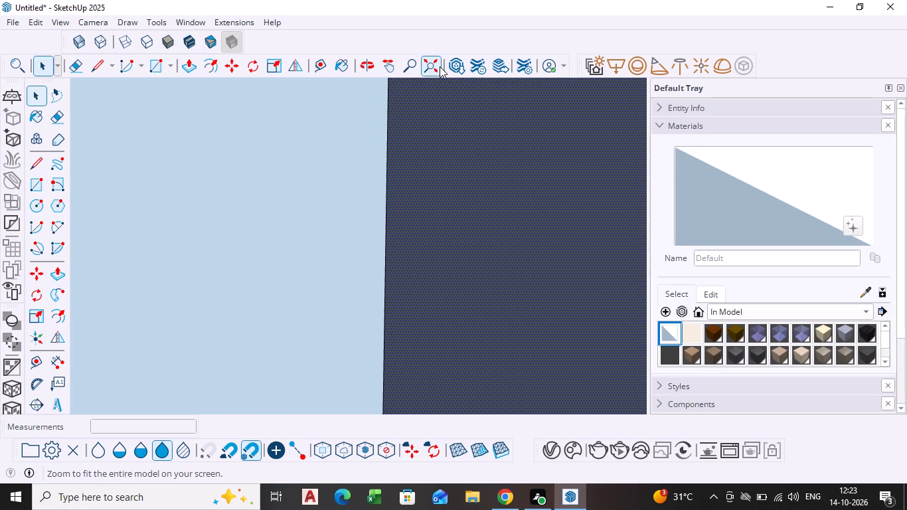
pyautogui.scroll(20, 206, 169)
pyautogui.scroll(1, 206, 169)
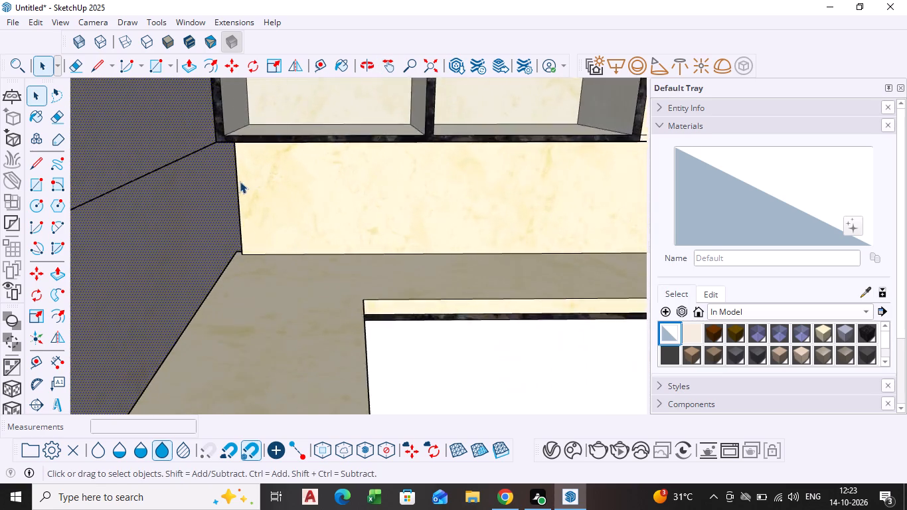
pyautogui.scroll(3, 240, 181)
pyautogui.moveTo(238, 183); pyautogui.dragTo(257, 190, button='middle')
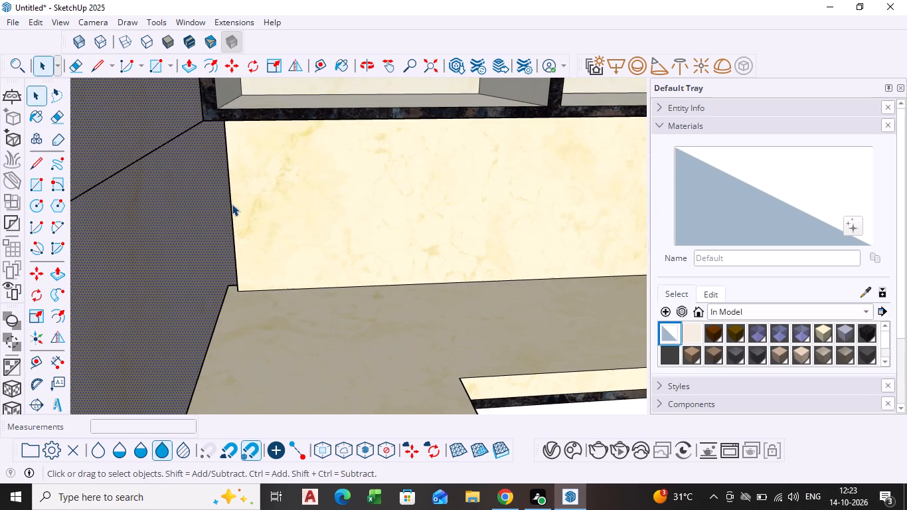
pyautogui.scroll(4, 232, 204)
pyautogui.moveTo(217, 224); pyautogui.dragTo(234, 239, button='middle')
pyautogui.scroll(4, 232, 241)
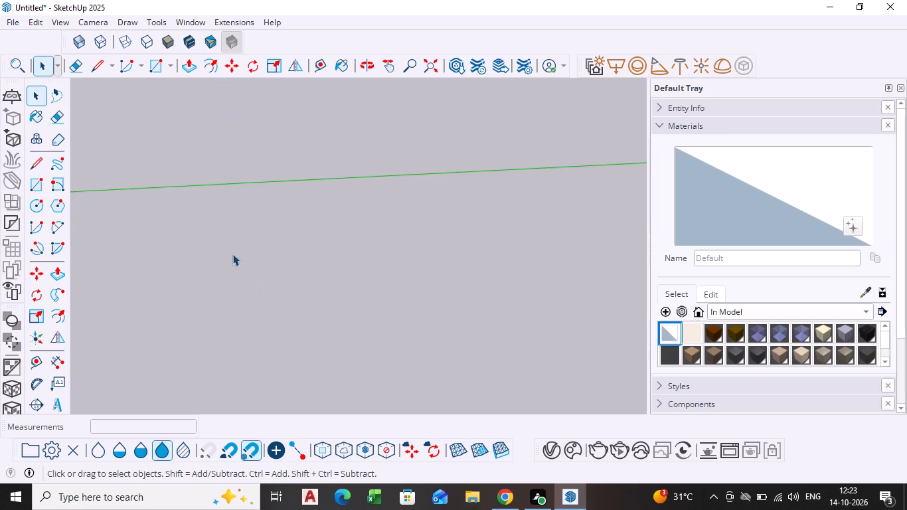
pyautogui.scroll(-4, 232, 255)
pyautogui.moveTo(230, 256); pyautogui.dragTo(242, 272, button='middle')
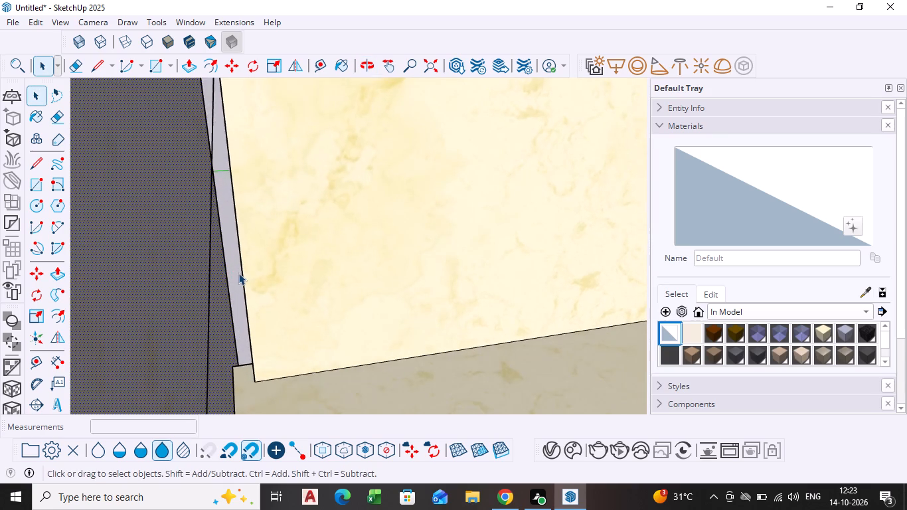
pyautogui.scroll(3, 238, 273)
pyautogui.scroll(-3, 237, 278)
pyautogui.moveTo(237, 278); pyautogui.dragTo(240, 280, button='middle')
pyautogui.scroll(-1, 237, 278)
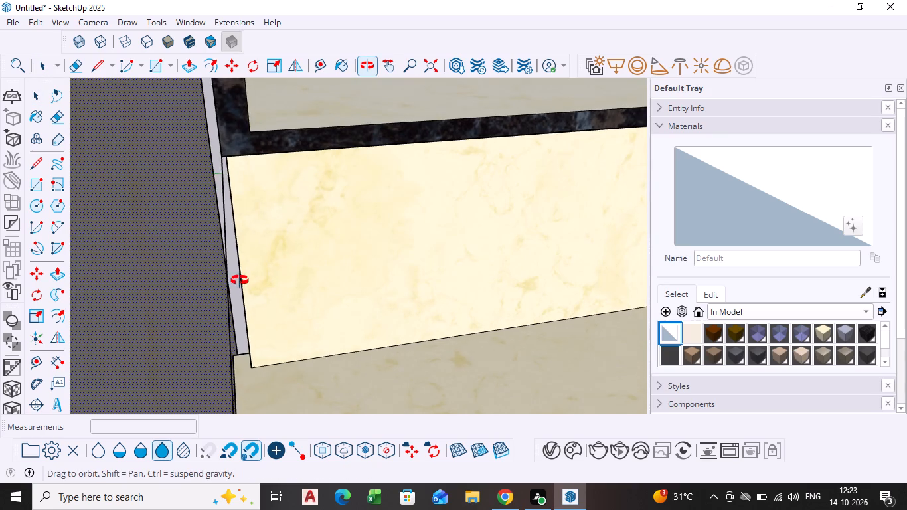
pyautogui.moveTo(240, 280); pyautogui.dragTo(248, 285, button='middle')
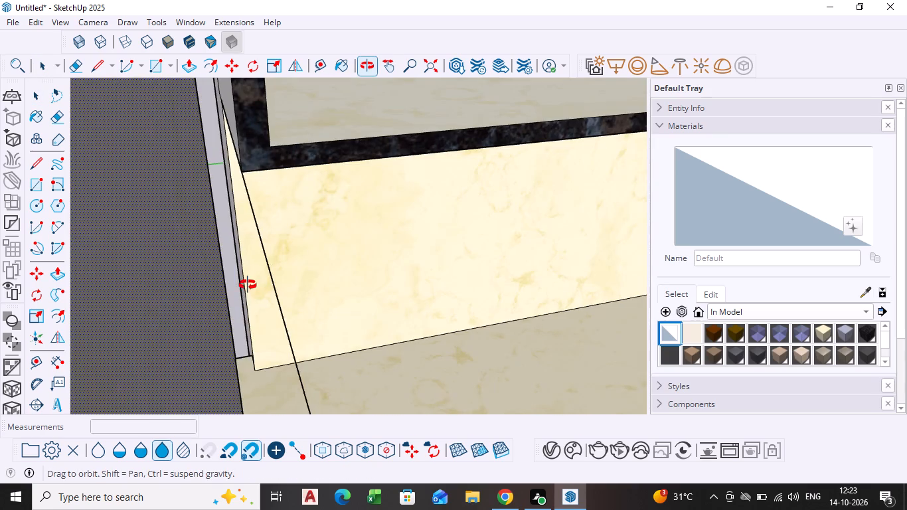
pyautogui.moveTo(248, 285); pyautogui.dragTo(247, 285, button='middle')
pyautogui.scroll(3, 231, 284)
pyautogui.click(288, 287)
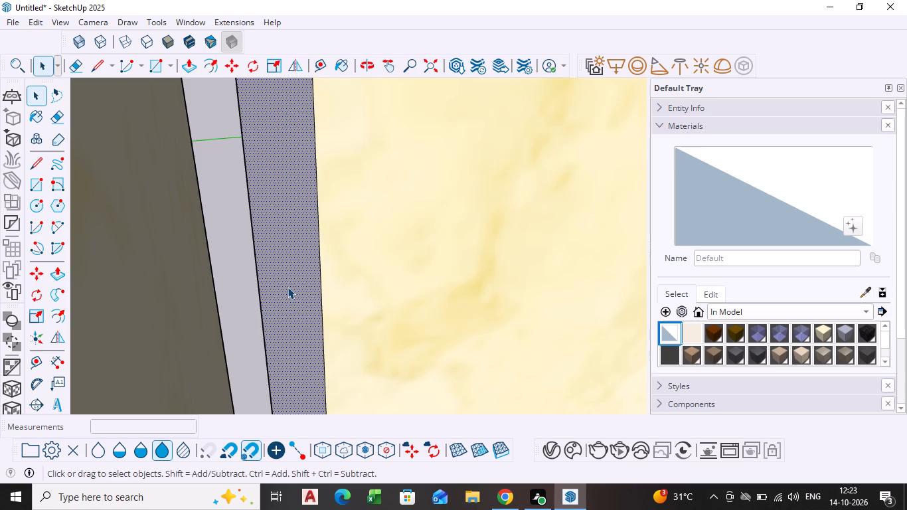
pyautogui.press('p')
pyautogui.click(288, 287)
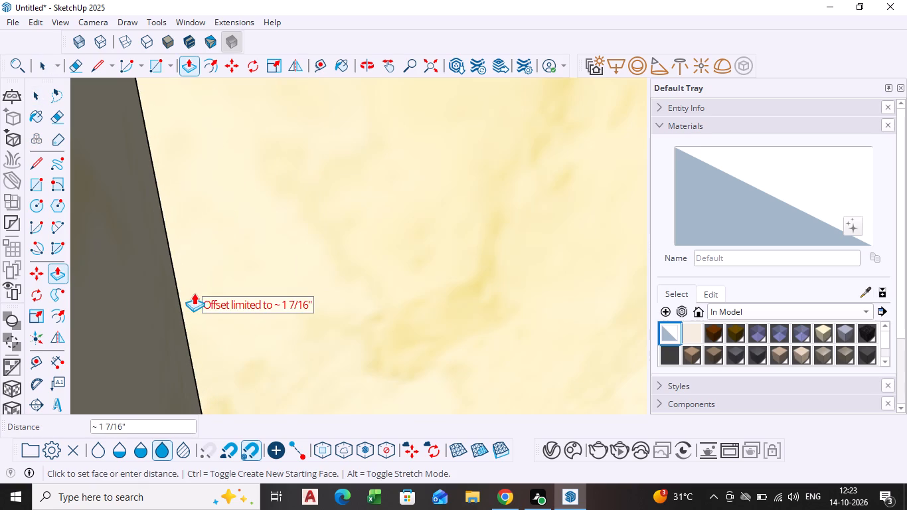
pyautogui.click(194, 293)
pyautogui.scroll(-20, 195, 292)
pyautogui.scroll(-7, 195, 292)
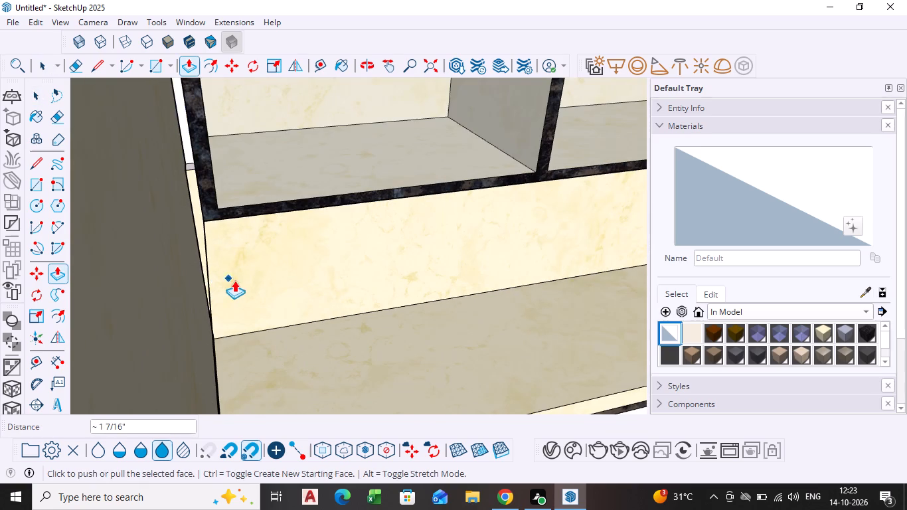
pyautogui.press('space')
# Delete the line running along the side wall from the open cabinet's lower corner.
pyautogui.scroll(-3, 234, 280)
pyautogui.moveTo(232, 282); pyautogui.dragTo(125, 276, button='middle')
pyautogui.moveTo(131, 274); pyautogui.dragTo(133, 274, button='middle')
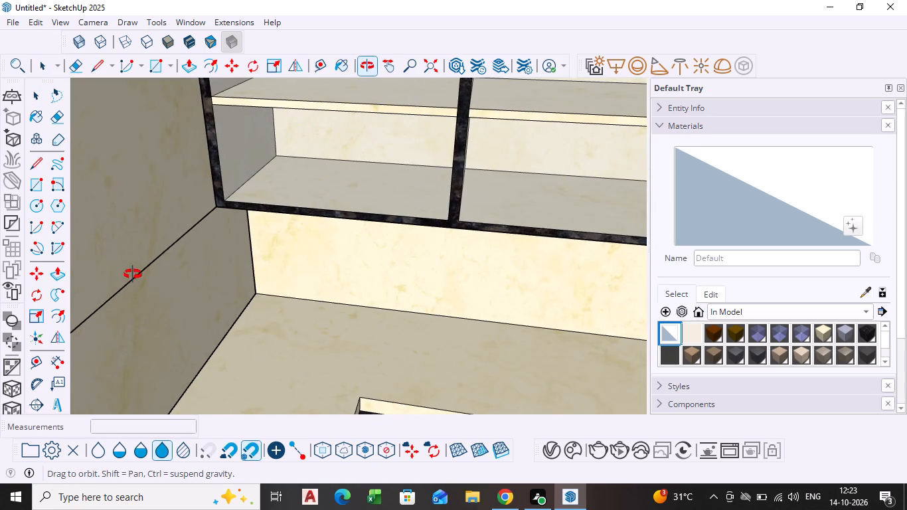
pyautogui.moveTo(133, 274); pyautogui.dragTo(239, 284, button='middle')
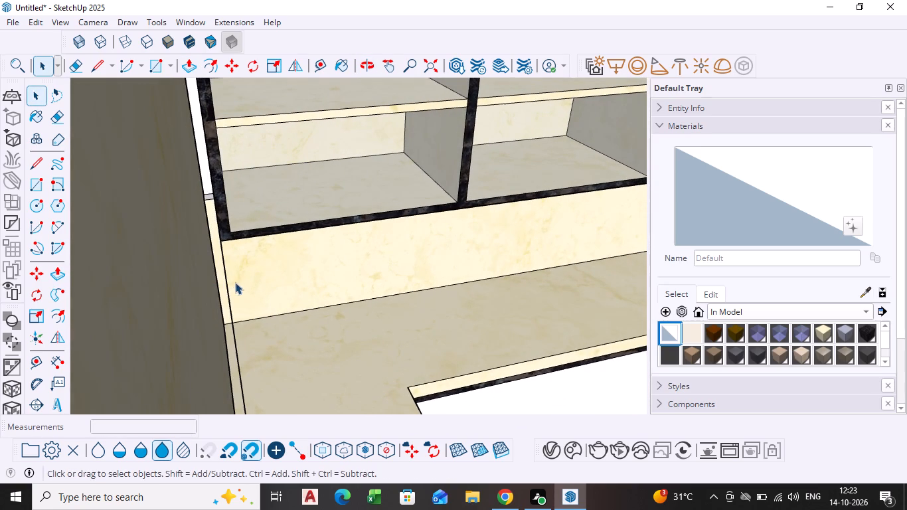
pyautogui.click(226, 282)
pyautogui.press('Delete')
# Move the line where the side wall meets the countertop 24" up the wall.
pyautogui.scroll(-2, 225, 288)
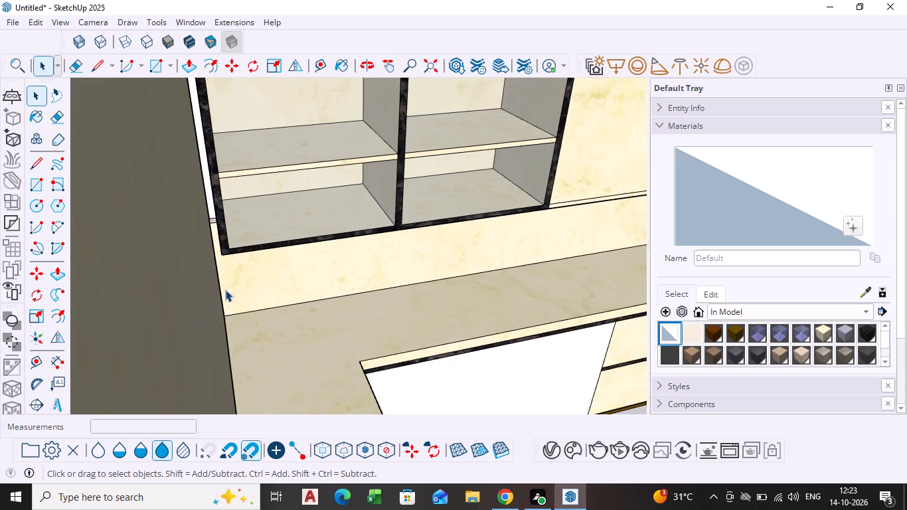
pyautogui.scroll(-1, 225, 290)
pyautogui.moveTo(225, 290); pyautogui.dragTo(13, 236, button='middle')
pyautogui.scroll(-4, 106, 286)
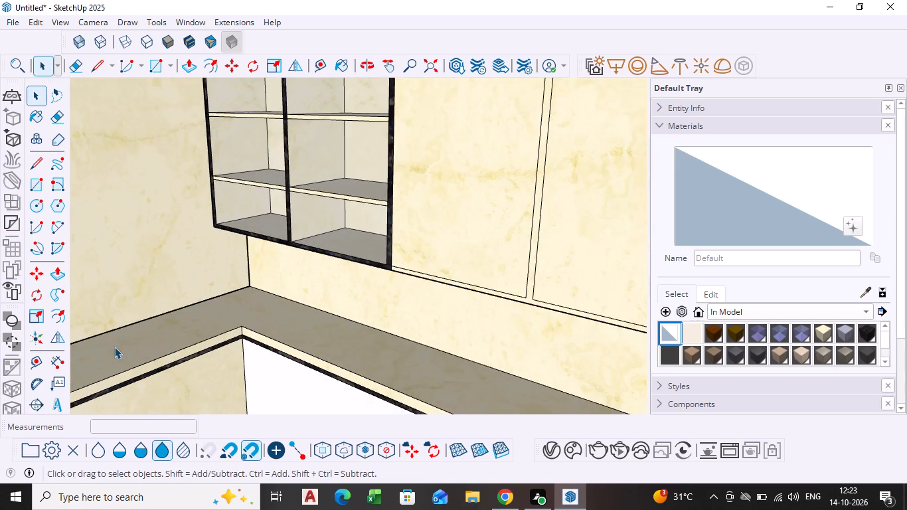
pyautogui.scroll(-4, 114, 347)
pyautogui.keyDown('shift'); pyautogui.moveTo(119, 363); pyautogui.dragTo(502, 220, button='middle'); pyautogui.keyUp('shift')
pyautogui.scroll(-3, 459, 263)
pyautogui.moveTo(448, 267); pyautogui.dragTo(447, 267, button='middle')
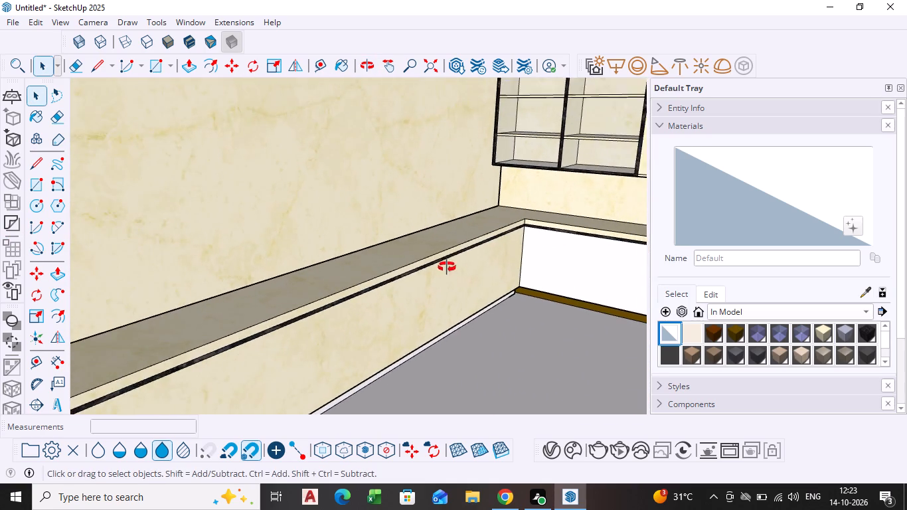
pyautogui.moveTo(447, 267); pyautogui.dragTo(348, 294, button='middle')
pyautogui.scroll(-4, 337, 273)
pyautogui.click(321, 264)
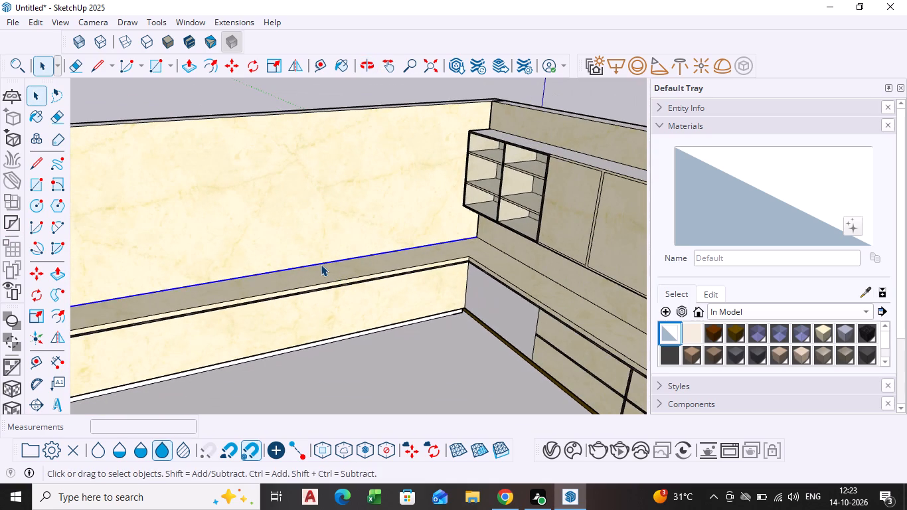
pyautogui.scroll(3, 321, 264)
pyautogui.press('m')
pyautogui.click(321, 264)
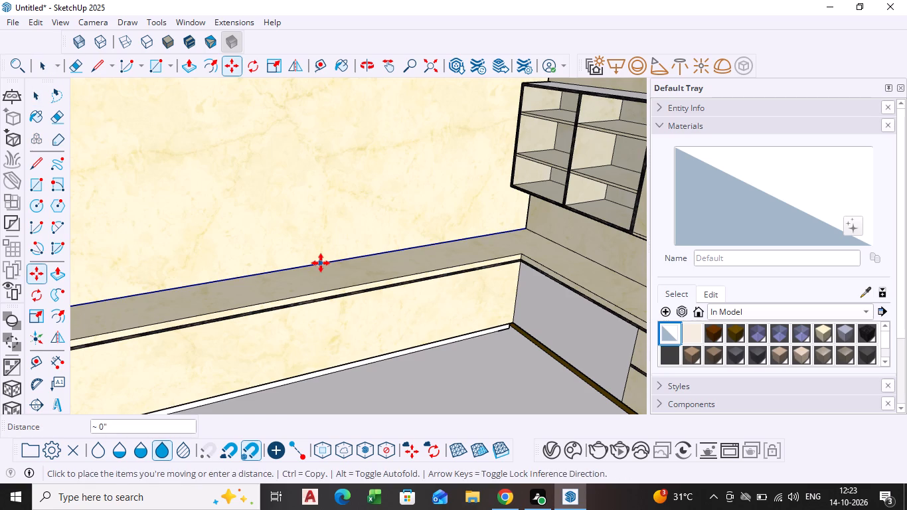
pyautogui.keyDown('ctrl'); pyautogui.click(321, 263); pyautogui.keyUp('ctrl')
pyautogui.click(315, 264)
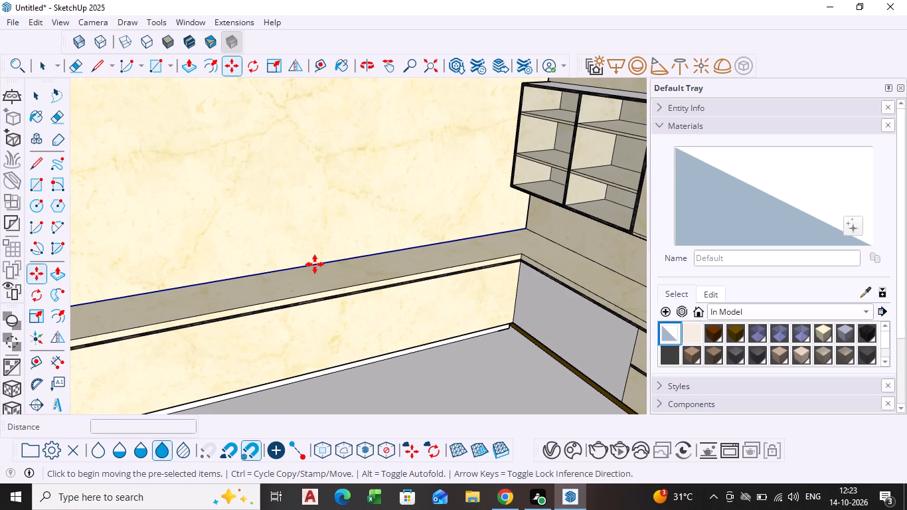
pyautogui.write('24')
pyautogui.press('Return')
# Draw a vertical line about 1' 11 1/2" long from the raised line's inner end down to the countertop.
pyautogui.scroll(1, 469, 231)
pyautogui.moveTo(469, 230); pyautogui.dragTo(471, 187, button='middle')
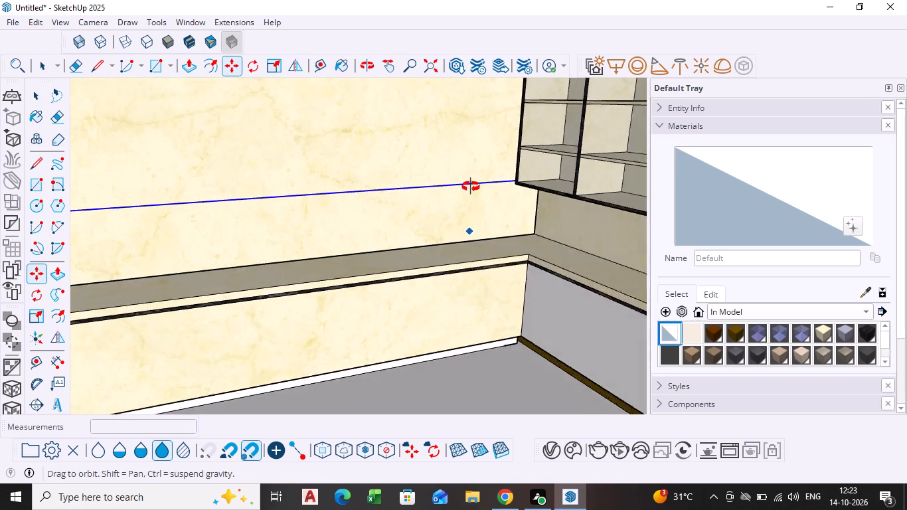
pyautogui.moveTo(471, 187); pyautogui.dragTo(488, 195, button='middle')
pyautogui.scroll(9, 500, 177)
pyautogui.moveTo(507, 195); pyautogui.dragTo(562, 218, button='middle')
pyautogui.scroll(9, 514, 161)
pyautogui.moveTo(504, 165); pyautogui.dragTo(598, 175, button='middle')
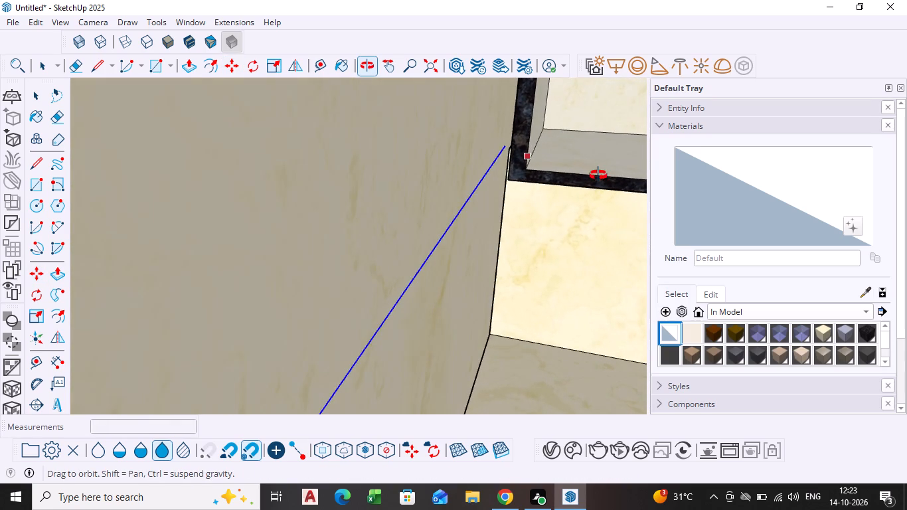
pyautogui.moveTo(598, 175); pyautogui.dragTo(598, 175, button='middle')
pyautogui.scroll(8, 521, 146)
pyautogui.press('space')
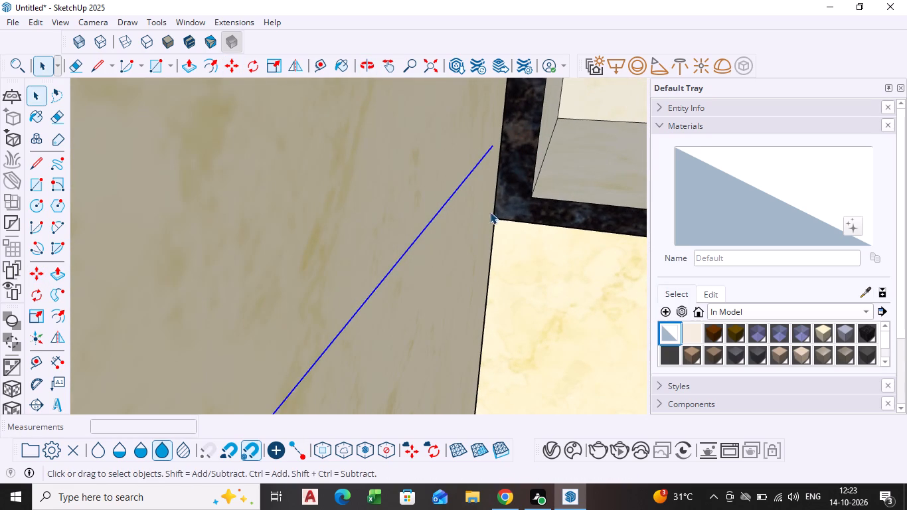
pyautogui.press('l')
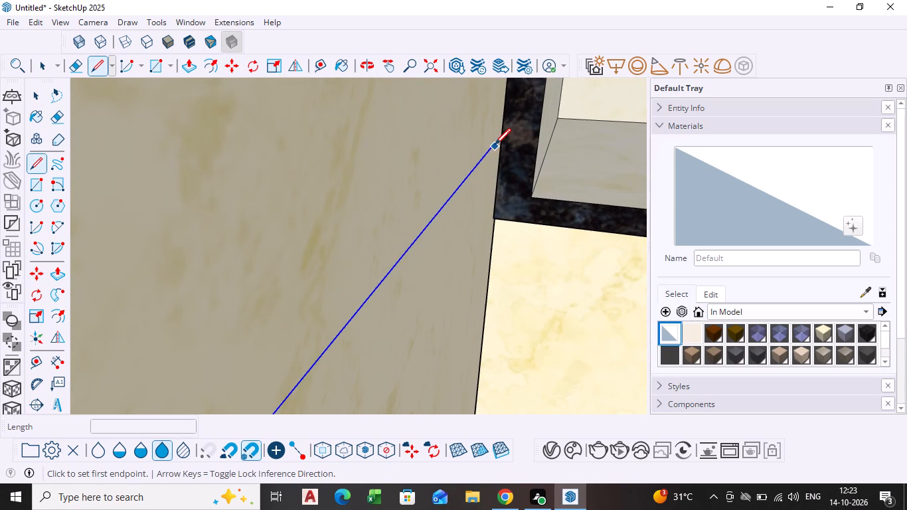
pyautogui.click(495, 146)
pyautogui.scroll(-2, 480, 337)
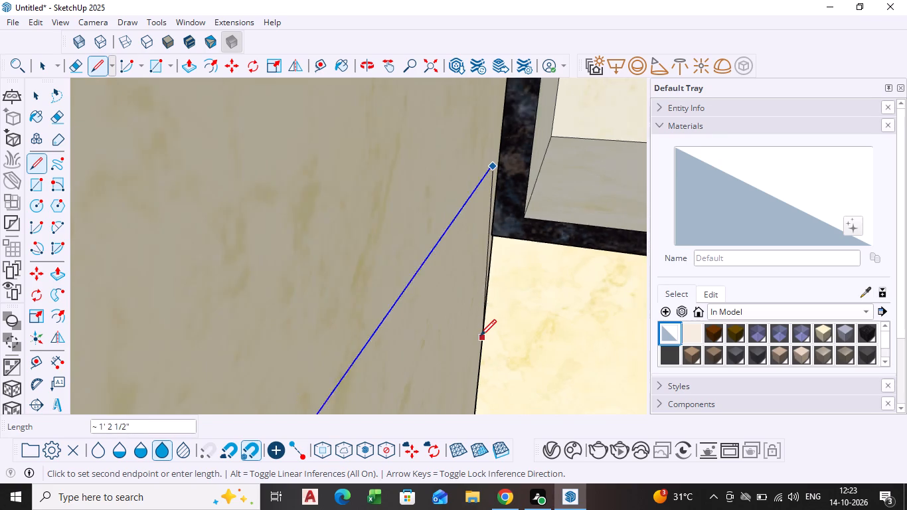
pyautogui.scroll(-1, 480, 337)
pyautogui.moveTo(480, 337); pyautogui.dragTo(443, 159, button='middle')
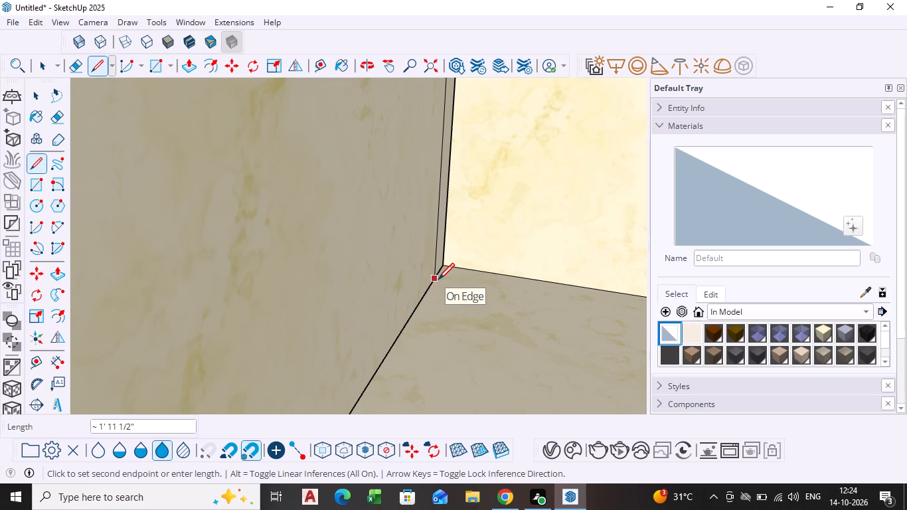
pyautogui.scroll(-3, 443, 294)
pyautogui.moveTo(445, 297); pyautogui.dragTo(429, 341, button='middle')
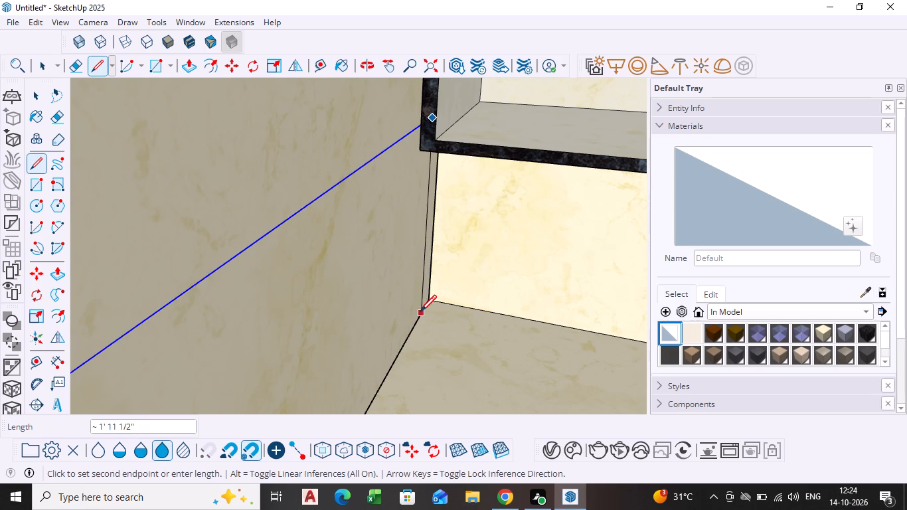
pyautogui.scroll(2, 406, 319)
pyautogui.scroll(-3, 406, 319)
pyautogui.moveTo(408, 321); pyautogui.dragTo(409, 321, button='middle')
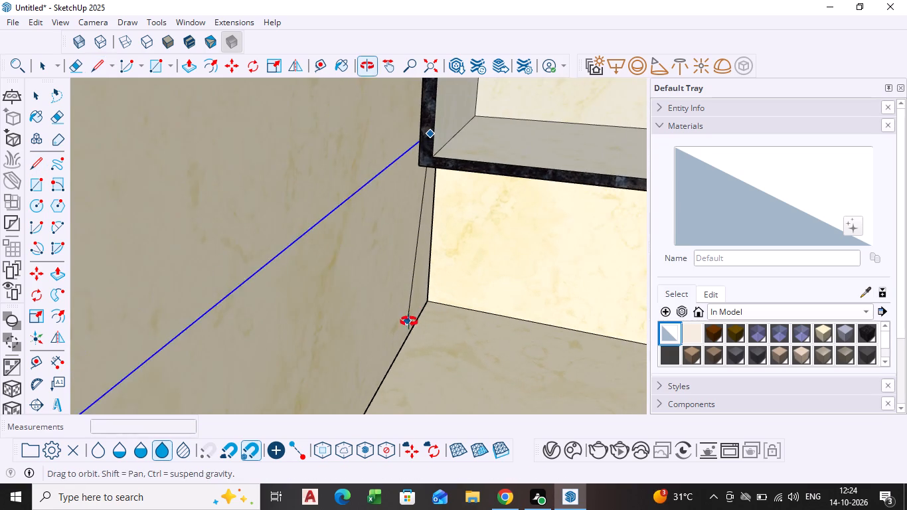
pyautogui.moveTo(409, 321); pyautogui.dragTo(418, 321, button='middle')
pyautogui.scroll(5, 428, 309)
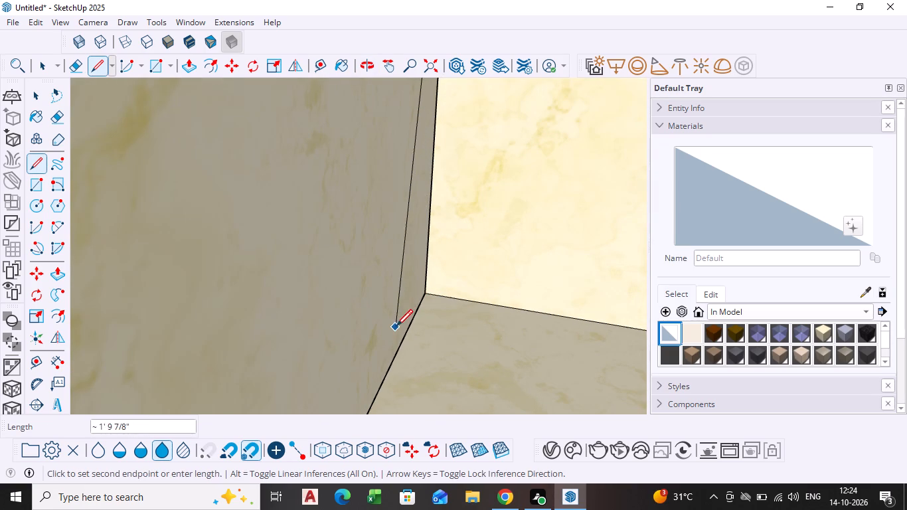
pyautogui.click(422, 317)
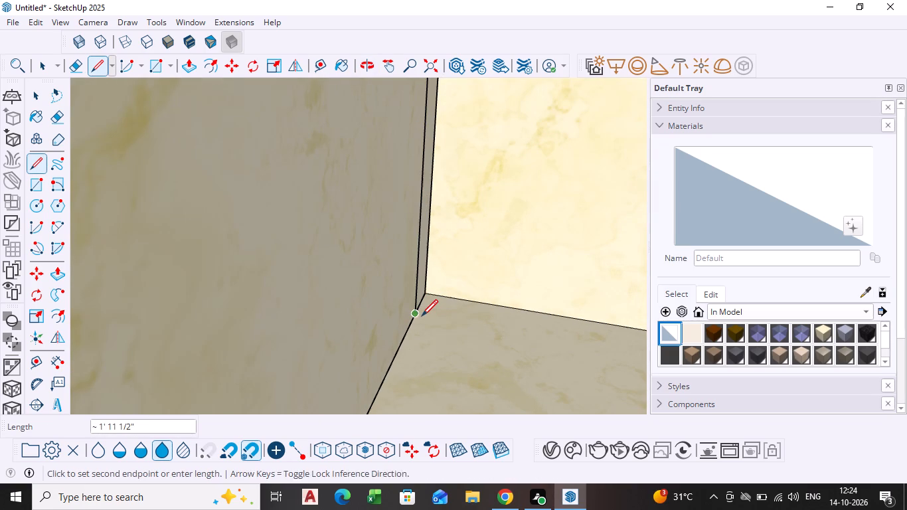
# Draw a line along the side wall's base at the countertop, from the new vertical line to the countertop's far end corner.
pyautogui.scroll(-3, 397, 360)
pyautogui.keyDown('shift'); pyautogui.moveTo(397, 360); pyautogui.dragTo(388, 241, button='middle'); pyautogui.keyUp('shift')
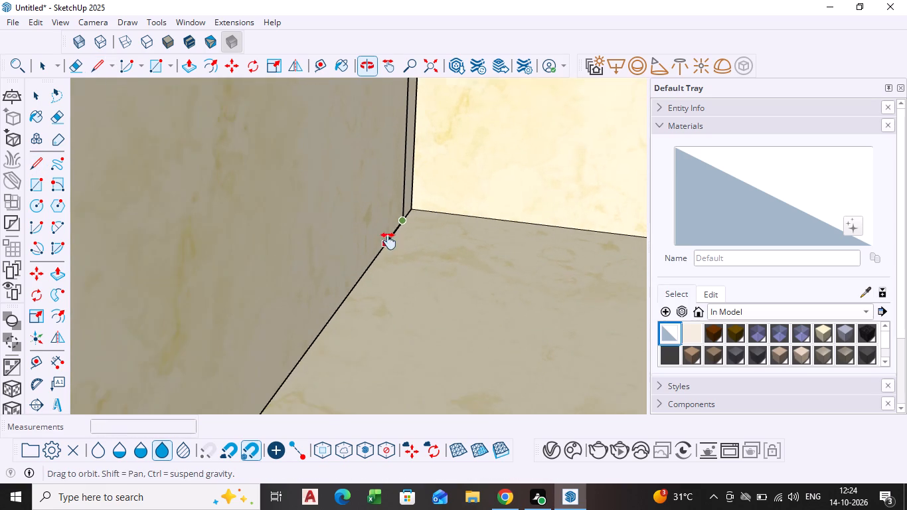
pyautogui.keyDown('shift'); pyautogui.moveTo(388, 241); pyautogui.dragTo(389, 238, button='middle'); pyautogui.keyUp('shift')
pyautogui.scroll(-6, 291, 361)
pyautogui.keyDown('shift'); pyautogui.moveTo(295, 349); pyautogui.dragTo(453, 216, button='middle'); pyautogui.keyUp('shift')
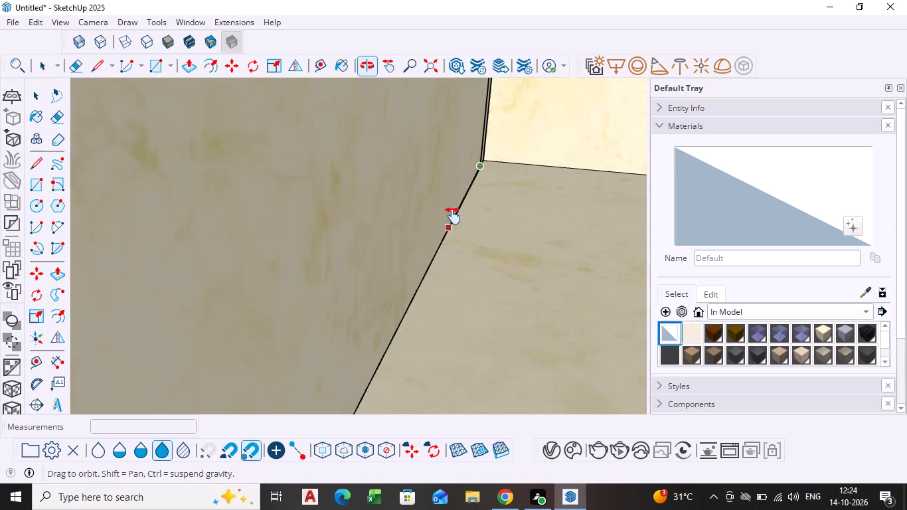
pyautogui.keyDown('shift'); pyautogui.moveTo(453, 216); pyautogui.dragTo(458, 205, button='middle'); pyautogui.keyUp('shift')
pyautogui.scroll(5, 488, 160)
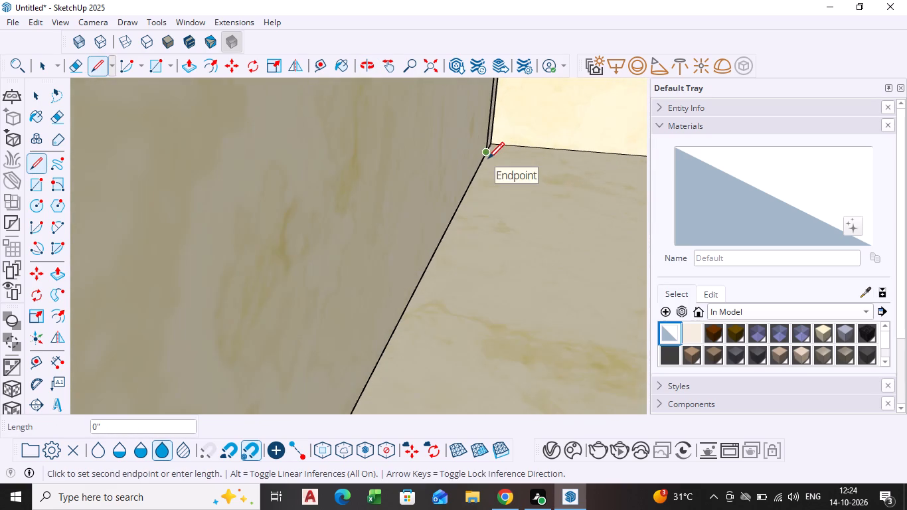
pyautogui.scroll(10, 488, 160)
pyautogui.click(485, 145)
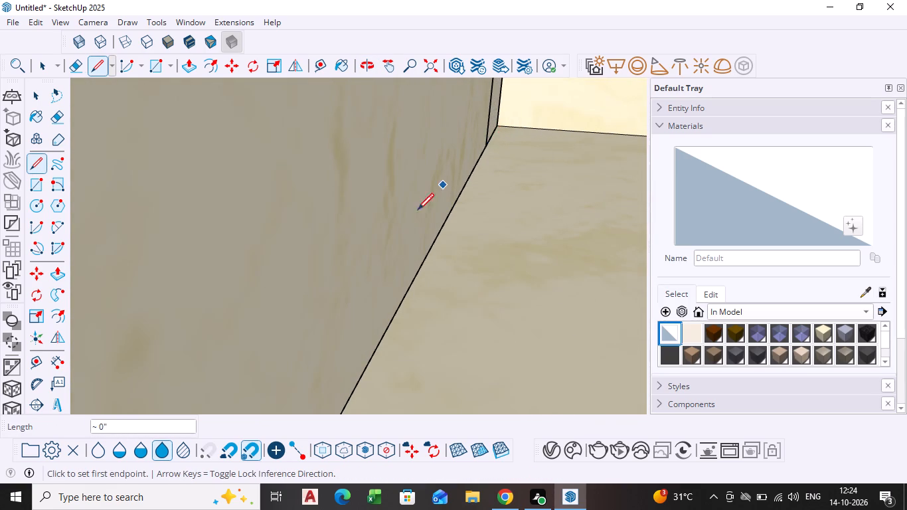
pyautogui.scroll(-20, 367, 299)
pyautogui.scroll(-6, 367, 299)
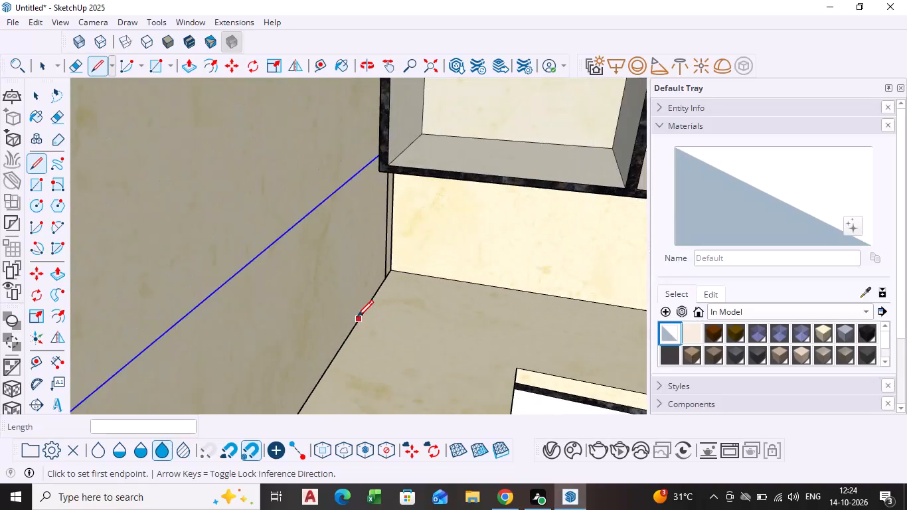
pyautogui.scroll(-4, 357, 318)
pyautogui.moveTo(353, 315); pyautogui.dragTo(400, 34, button='middle')
pyautogui.scroll(-10, 209, 156)
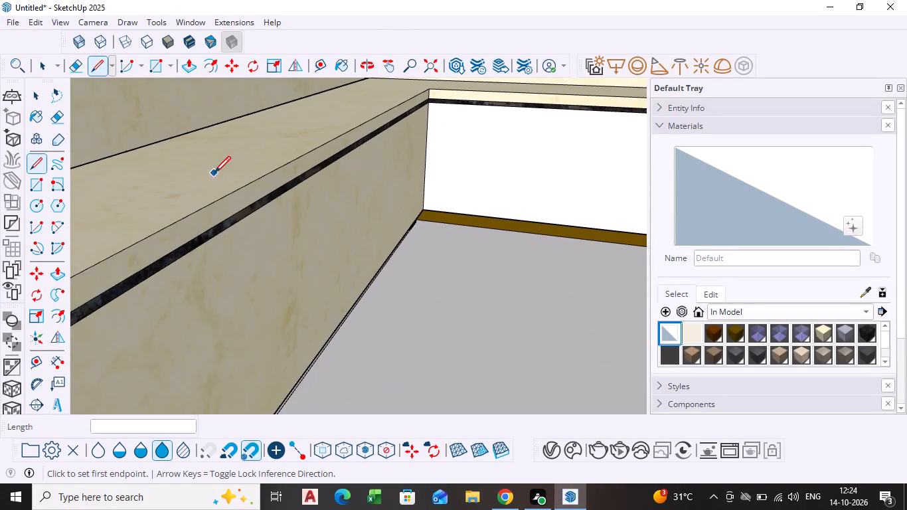
pyautogui.moveTo(214, 188); pyautogui.dragTo(448, 404, button='middle')
pyautogui.scroll(3, 436, 120)
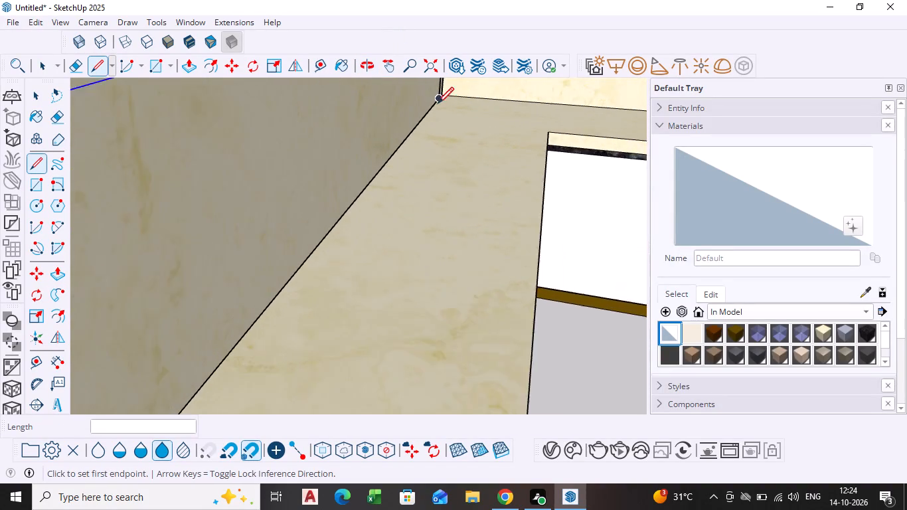
pyautogui.scroll(14, 438, 105)
pyautogui.click(444, 102)
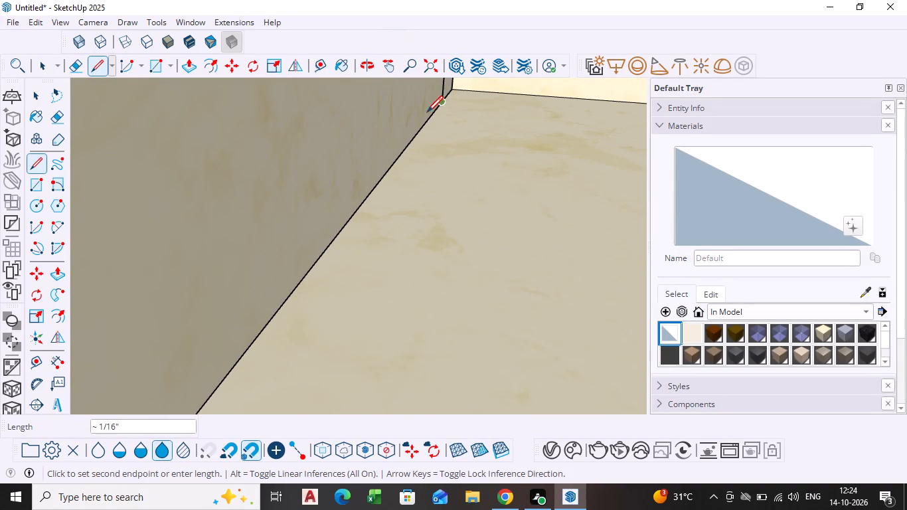
pyautogui.scroll(-20, 294, 272)
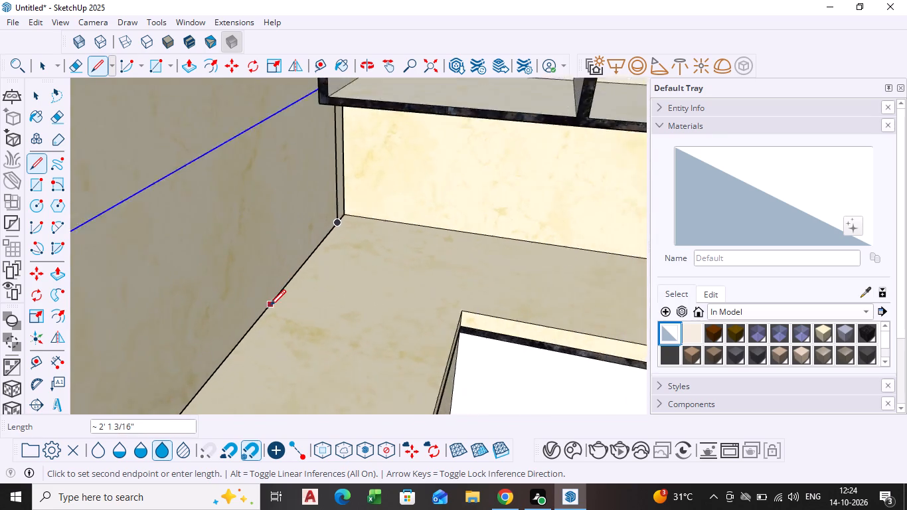
pyautogui.scroll(-13, 270, 307)
pyautogui.keyDown('shift'); pyautogui.moveTo(268, 310); pyautogui.dragTo(482, 32, button='middle'); pyautogui.keyUp('shift')
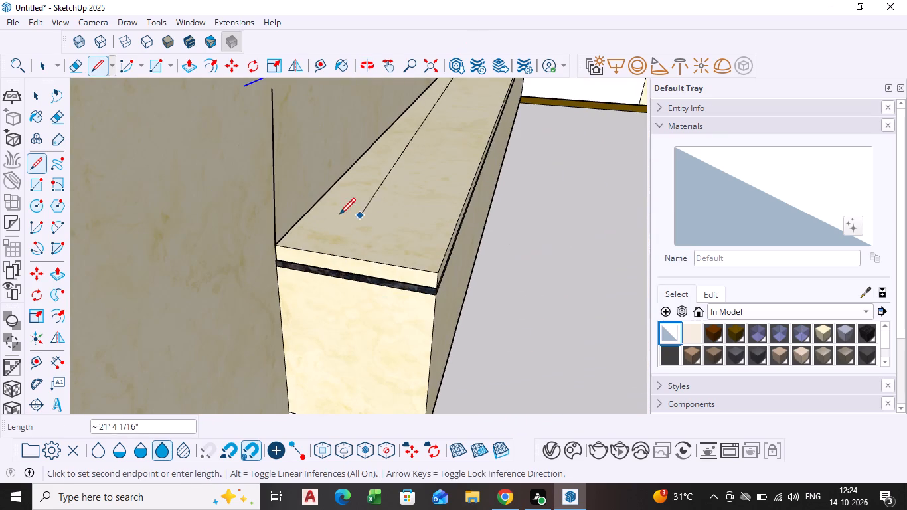
pyautogui.click(277, 242)
# Draw a line about 1' 11 1/2" long from the countertop's far end corner up to the raised line.
pyautogui.scroll(-1, 260, 181)
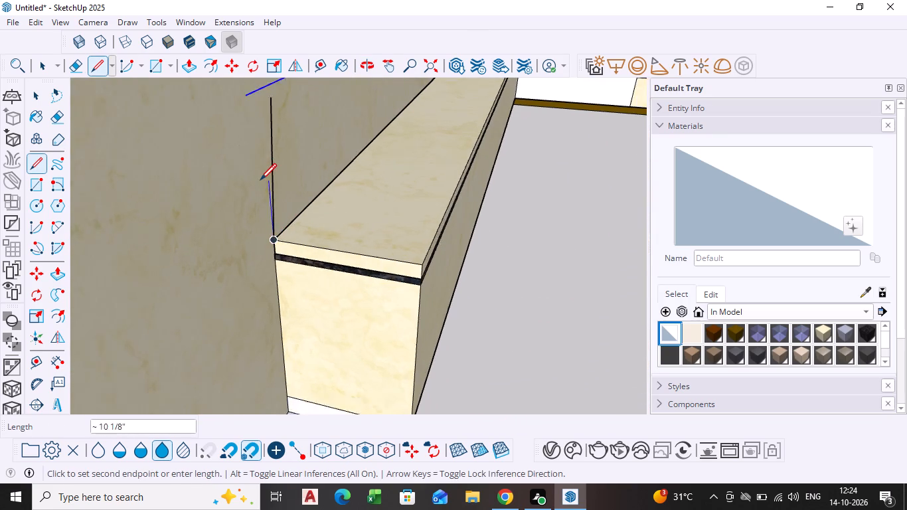
pyautogui.scroll(-1, 260, 181)
pyautogui.moveTo(260, 181); pyautogui.dragTo(232, 318, button='middle')
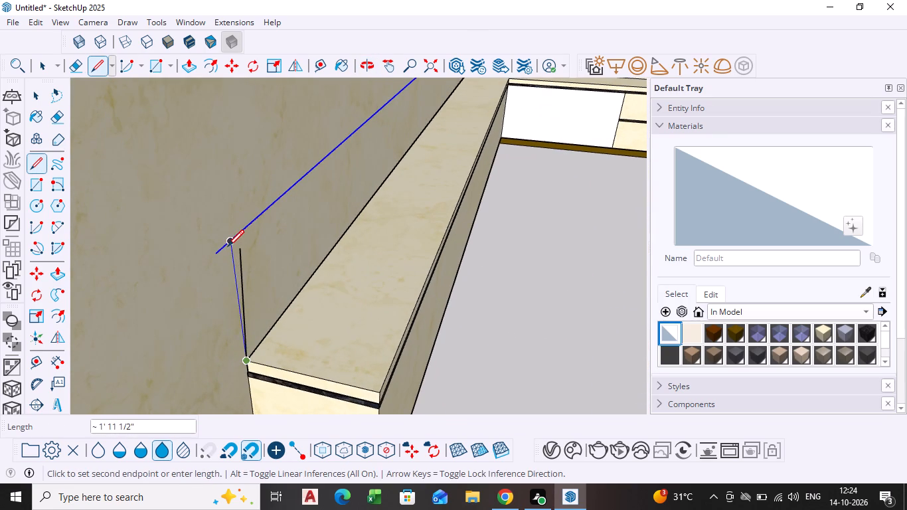
pyautogui.click(228, 248)
# Delete the leftover upright line beside the new one at the countertop's far end.
pyautogui.press('space')
pyautogui.click(241, 280)
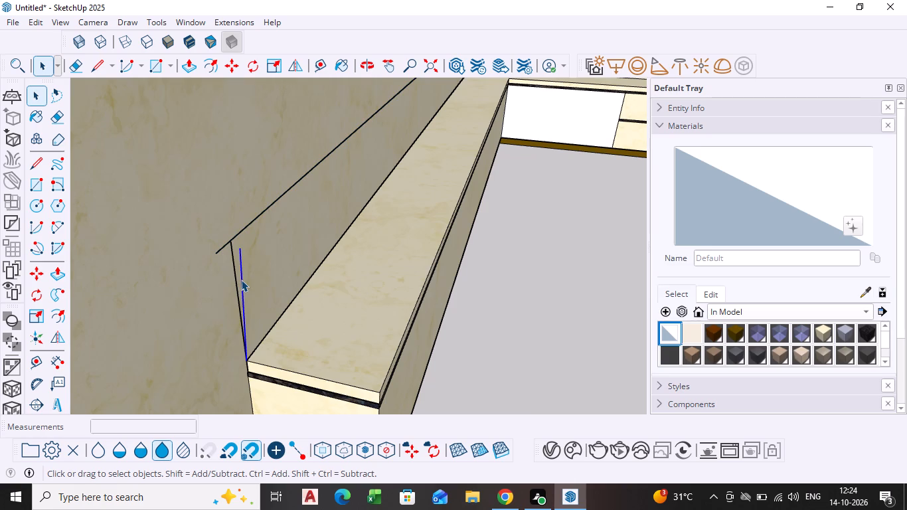
pyautogui.press('Delete')
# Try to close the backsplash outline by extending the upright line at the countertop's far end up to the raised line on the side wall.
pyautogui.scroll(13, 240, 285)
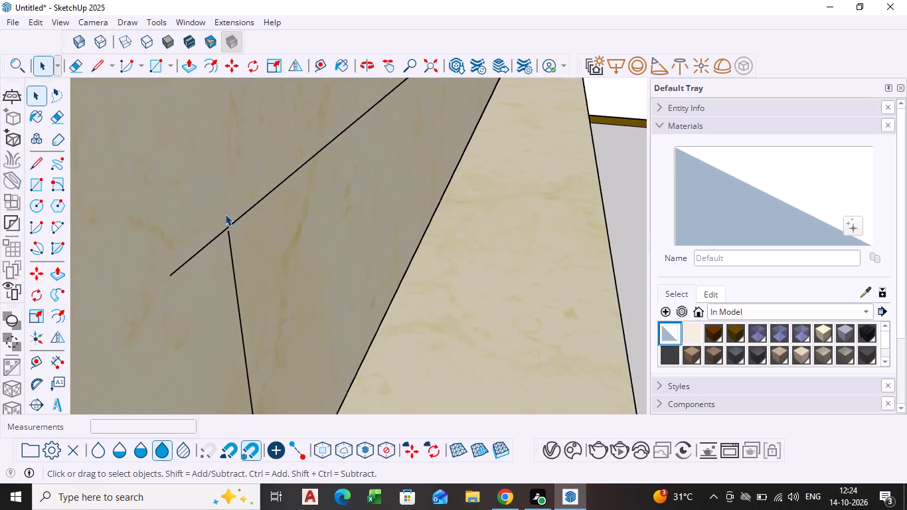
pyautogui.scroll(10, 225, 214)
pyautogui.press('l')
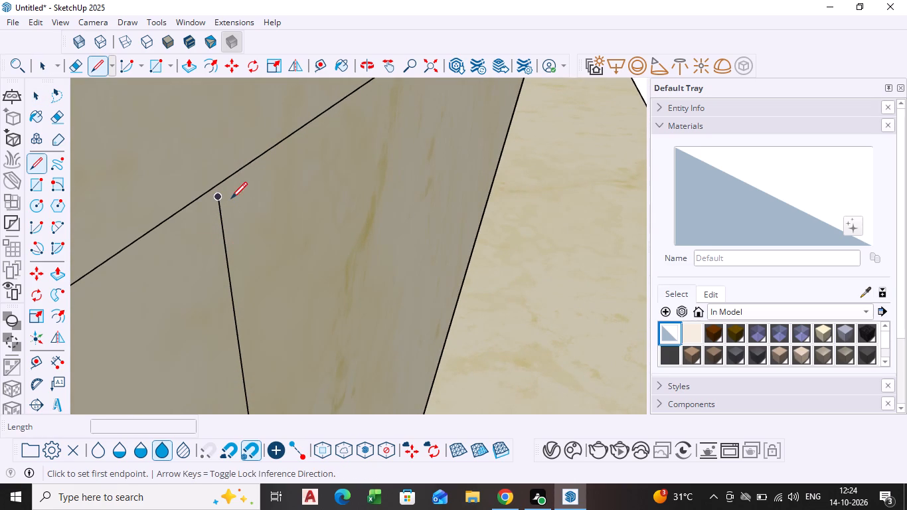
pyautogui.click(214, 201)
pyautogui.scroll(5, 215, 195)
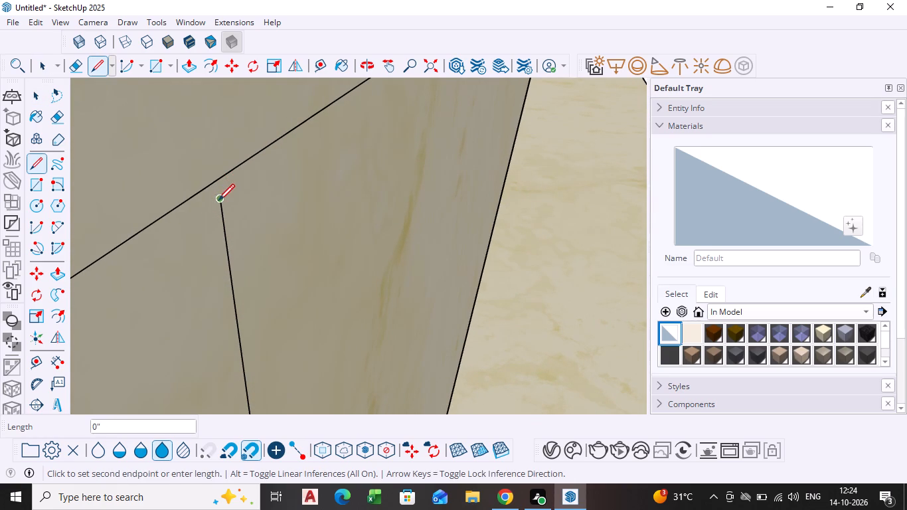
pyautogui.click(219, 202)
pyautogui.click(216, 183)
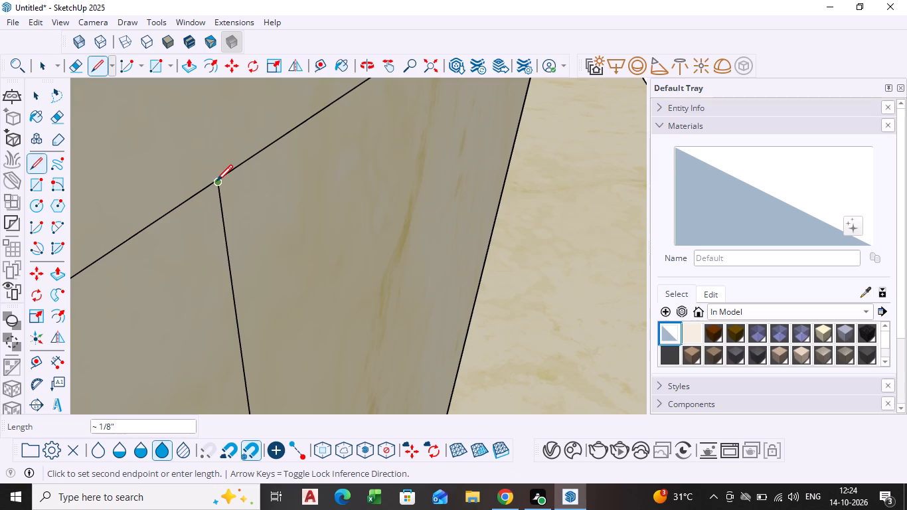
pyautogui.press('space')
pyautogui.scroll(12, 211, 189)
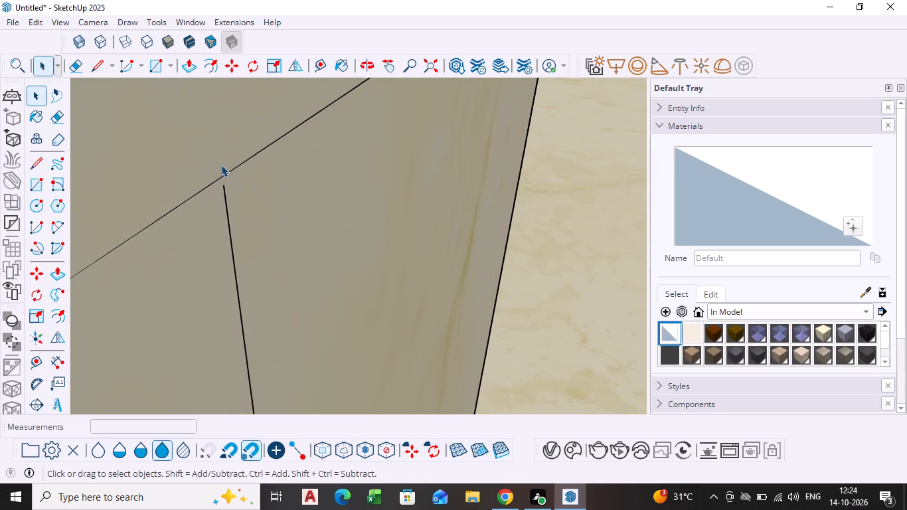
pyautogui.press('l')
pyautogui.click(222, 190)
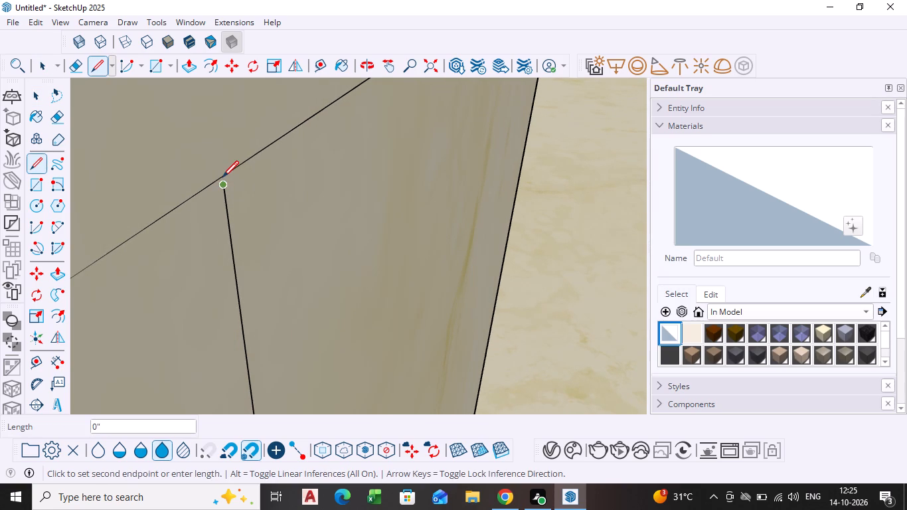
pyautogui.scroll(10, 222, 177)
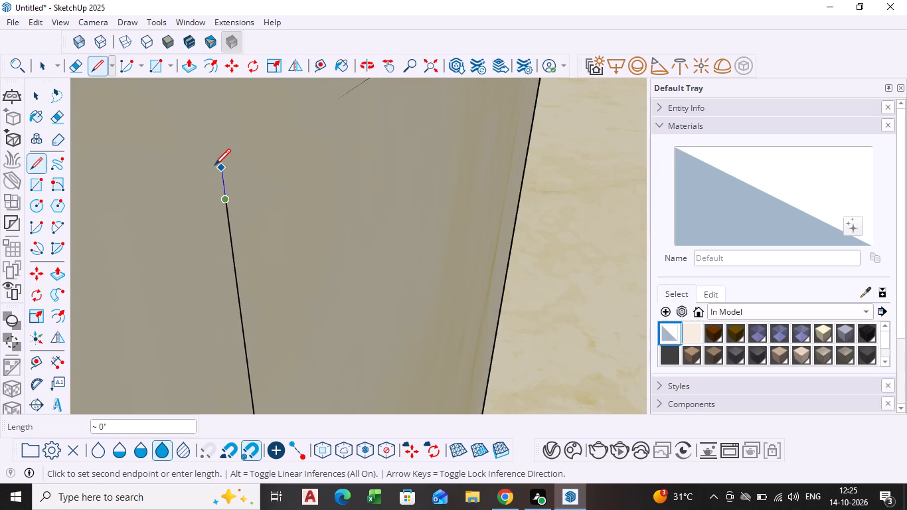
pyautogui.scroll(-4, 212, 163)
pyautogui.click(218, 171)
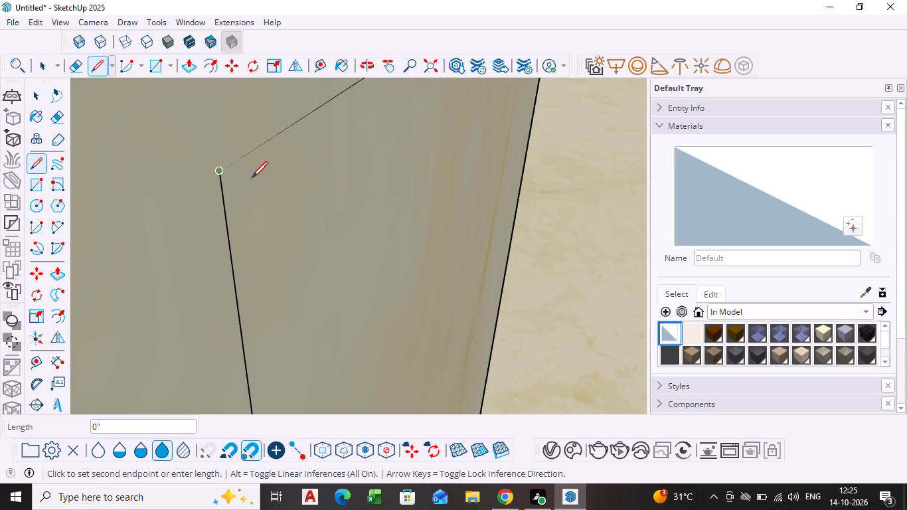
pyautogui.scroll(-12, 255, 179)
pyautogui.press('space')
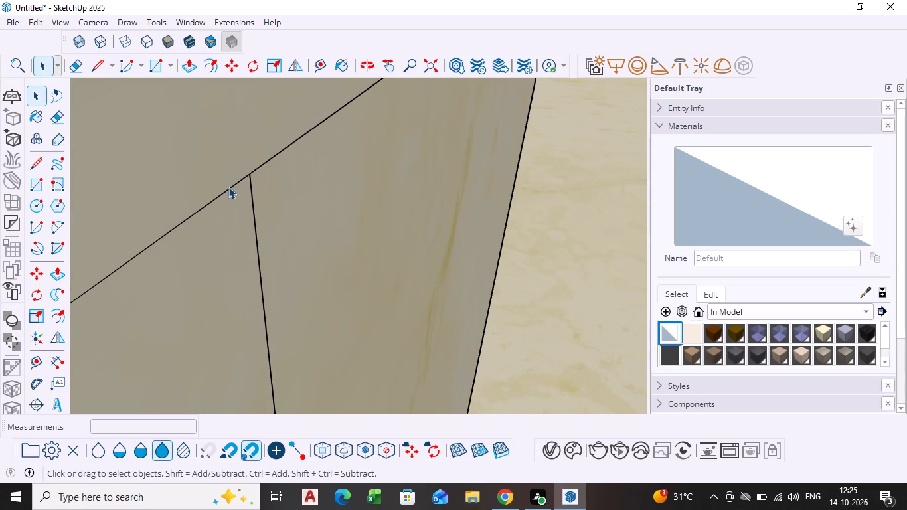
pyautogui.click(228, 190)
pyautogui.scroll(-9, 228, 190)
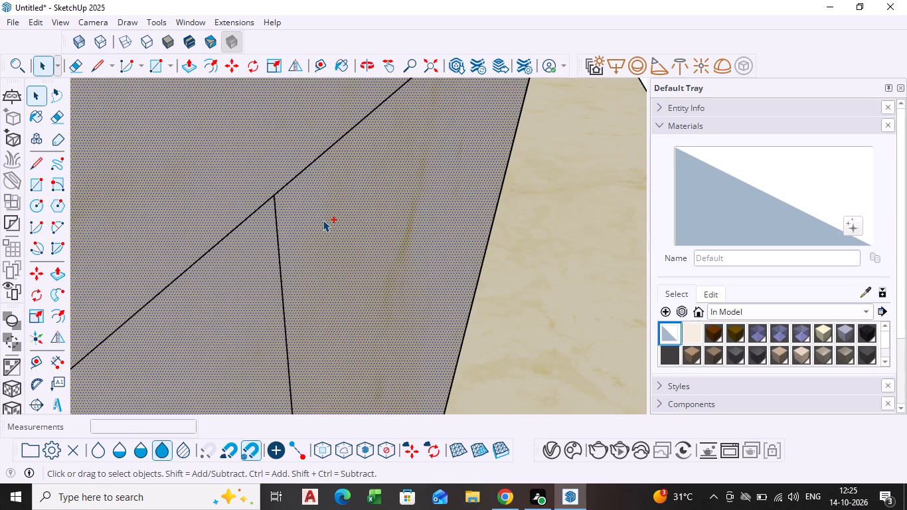
# Undo the recent line edits on the side wall's backsplash outline, back to the original upright line at the countertop's far end.
pyautogui.hotkey('ctrl', 'z')
pyautogui.hotkey('ctrl', 'z')
pyautogui.hotkey('ctrl', 'z')
pyautogui.hotkey('ctrl', 'z')
pyautogui.hotkey('ctrl', 'z')
pyautogui.hotkey('ctrl', 'z')
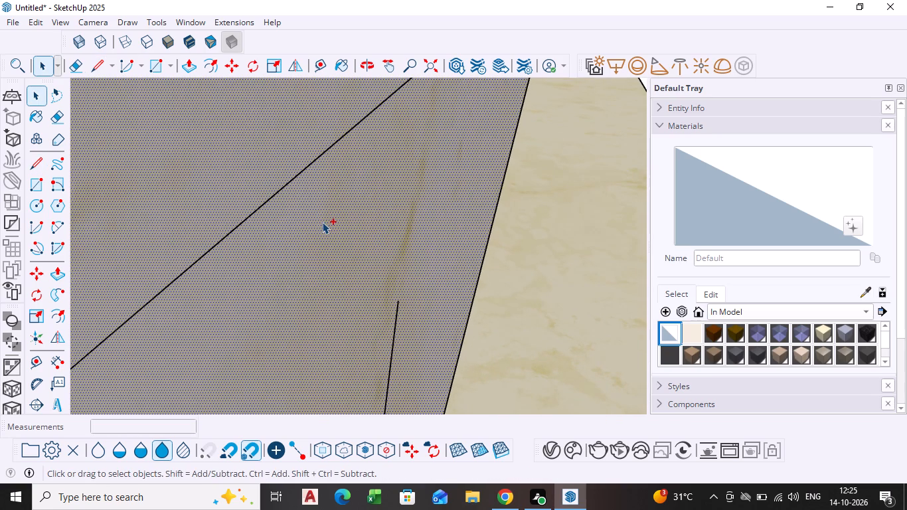
pyautogui.hotkey('ctrl', 'z')
pyautogui.hotkey('ctrl', 'z')
pyautogui.hotkey('ctrl', 'z')
pyautogui.hotkey('ctrl', 'z')
# Push/Pull the side face of the open upper shelf unit about 1 7/16" toward the side wall to close the corner gap.
pyautogui.scroll(-7, 323, 236)
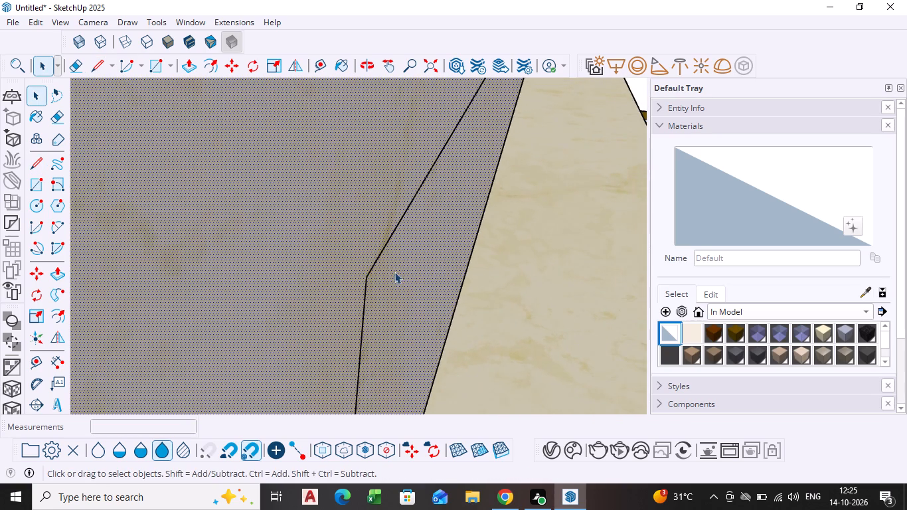
pyautogui.scroll(-11, 394, 272)
pyautogui.moveTo(347, 300); pyautogui.dragTo(235, 313, button='middle')
pyautogui.scroll(-3, 418, 280)
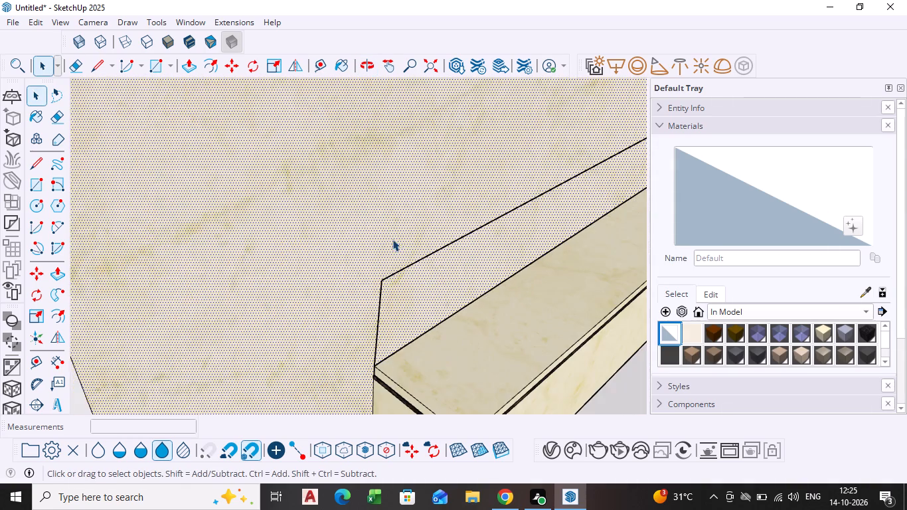
pyautogui.scroll(-8, 392, 239)
pyautogui.keyDown('shift'); pyautogui.moveTo(420, 236); pyautogui.dragTo(21, 239, button='middle'); pyautogui.keyUp('shift')
pyautogui.scroll(3, 521, 88)
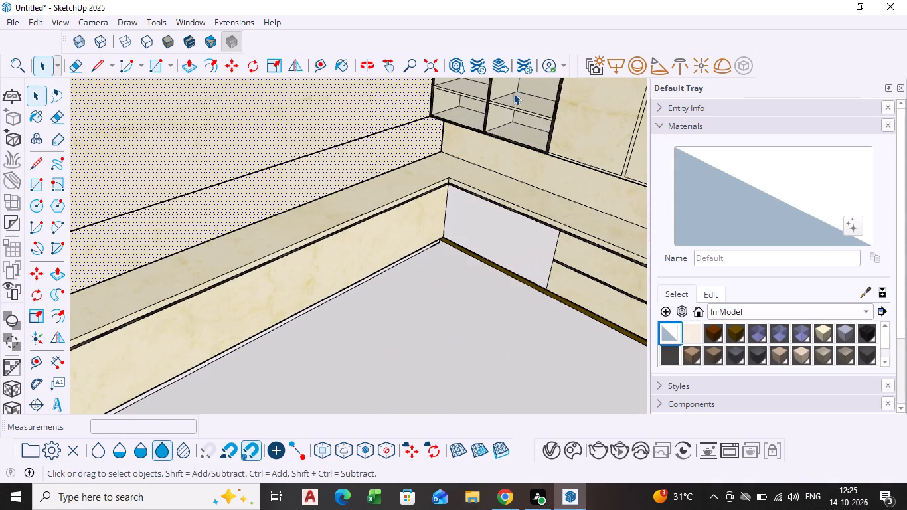
pyautogui.moveTo(457, 128); pyautogui.dragTo(379, 64, button='middle')
pyautogui.scroll(1, 380, 64)
pyautogui.scroll(5, 441, 126)
pyautogui.moveTo(442, 126); pyautogui.dragTo(448, 142, button='middle')
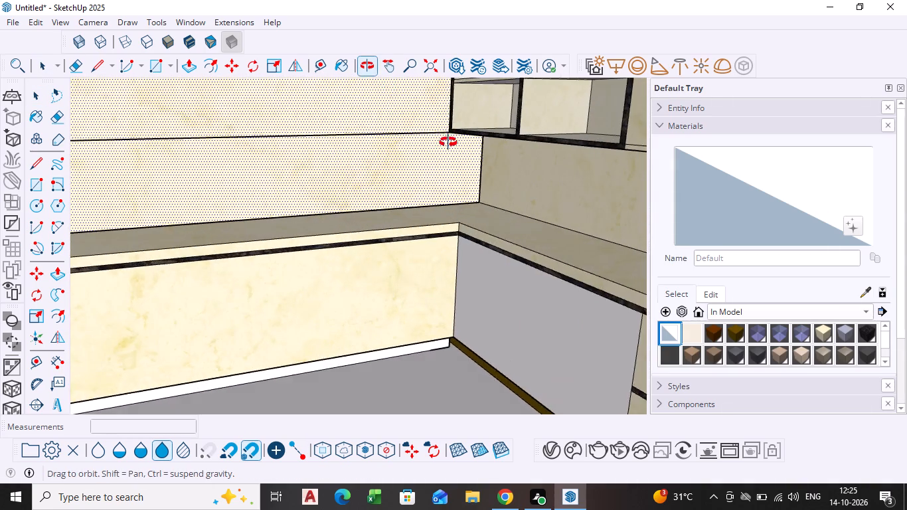
pyautogui.moveTo(448, 142); pyautogui.dragTo(651, 133, button='middle')
pyautogui.scroll(13, 373, 159)
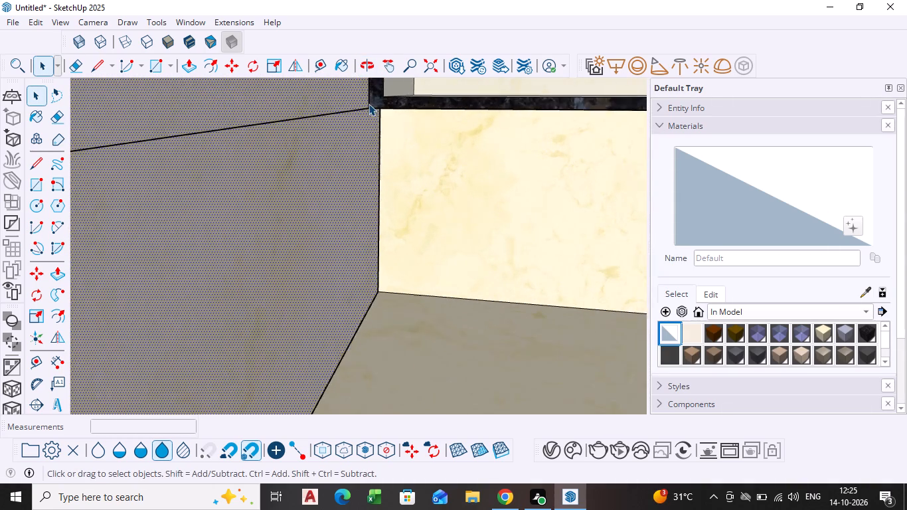
pyautogui.moveTo(368, 104); pyautogui.dragTo(362, 126, button='middle')
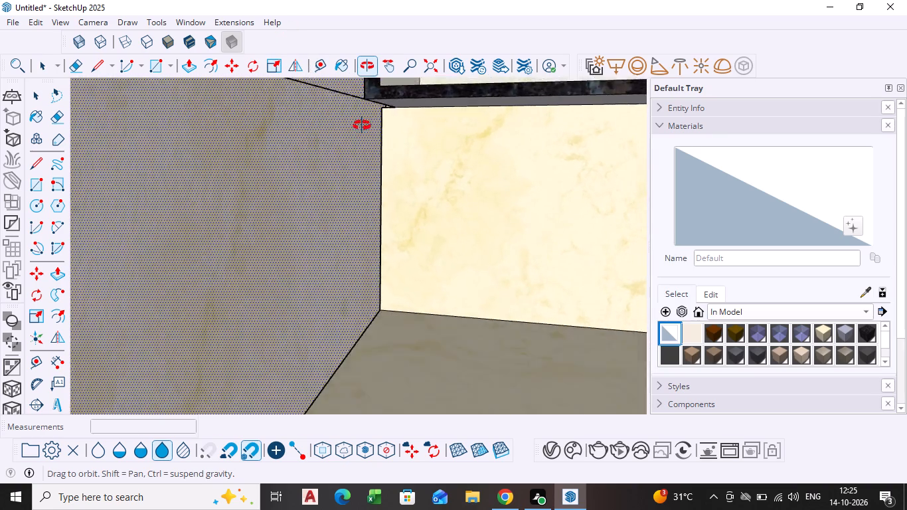
pyautogui.moveTo(362, 126); pyautogui.dragTo(374, 80, button='middle')
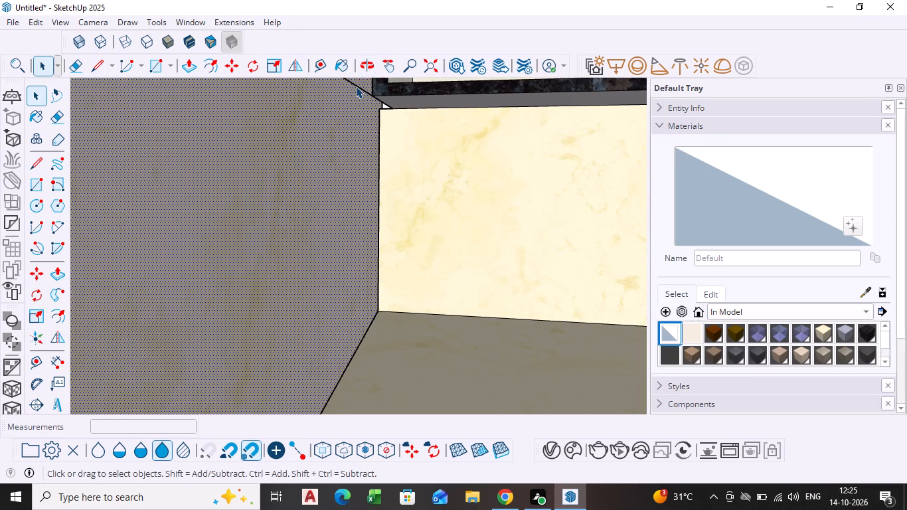
pyautogui.scroll(-5, 436, 193)
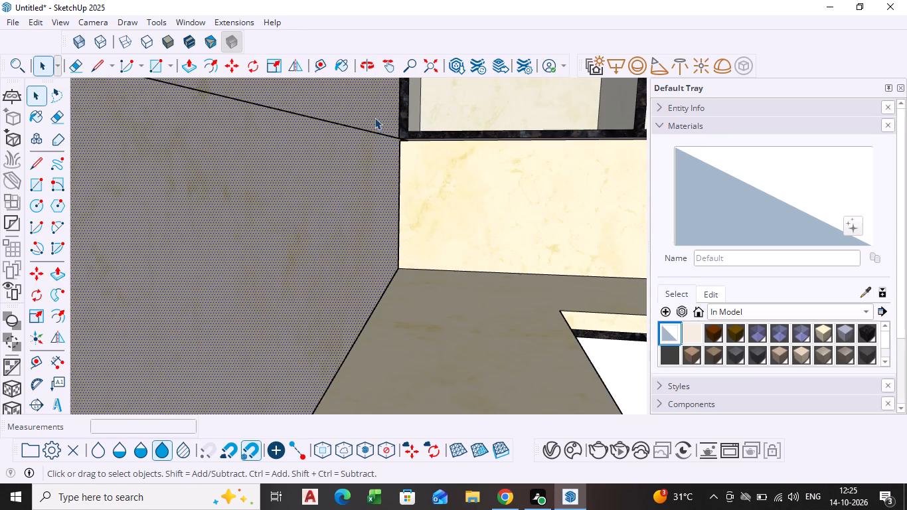
pyautogui.scroll(-1, 374, 116)
pyautogui.moveTo(374, 116); pyautogui.dragTo(382, 149, button='middle')
pyautogui.scroll(16, 388, 147)
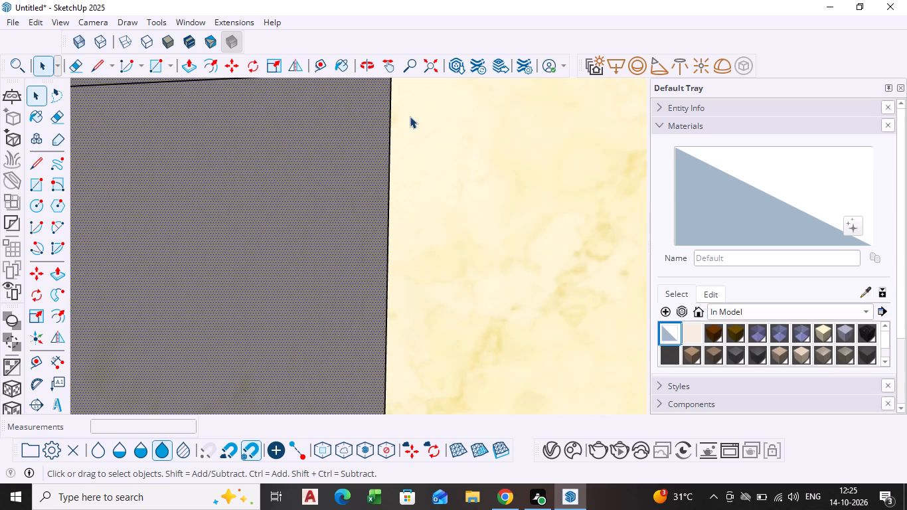
pyautogui.scroll(-3, 410, 100)
pyautogui.moveTo(408, 97); pyautogui.dragTo(408, 80, button='middle')
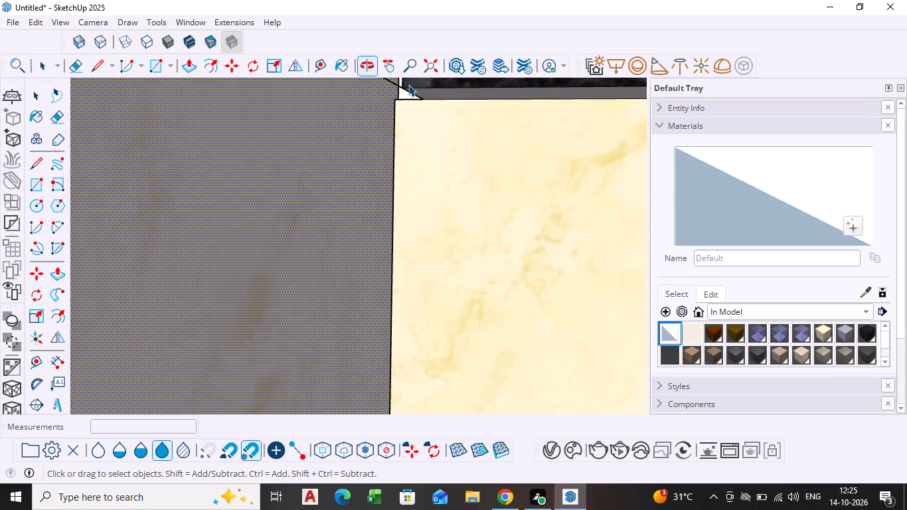
pyautogui.scroll(12, 408, 86)
pyautogui.moveTo(408, 92); pyautogui.dragTo(429, 113, button='middle')
pyautogui.scroll(-5, 420, 117)
pyautogui.keyDown('shift'); pyautogui.moveTo(400, 113); pyautogui.dragTo(398, 175, button='middle'); pyautogui.keyUp('shift')
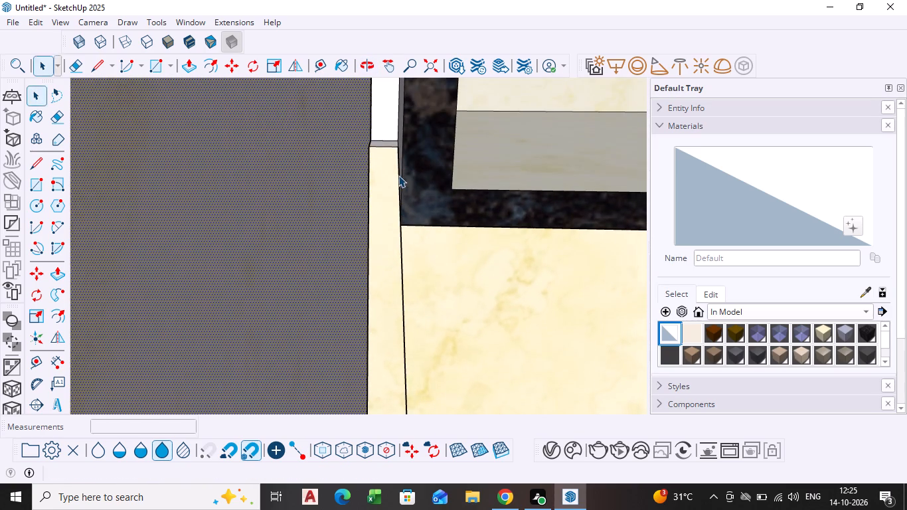
pyautogui.scroll(1, 398, 175)
pyautogui.moveTo(398, 175); pyautogui.dragTo(408, 187, button='middle')
pyautogui.scroll(3, 402, 173)
pyautogui.click(407, 160)
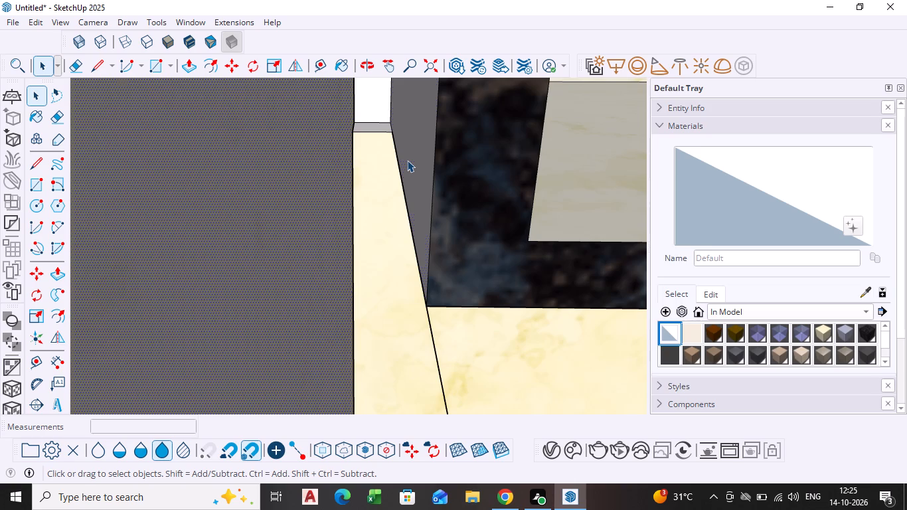
pyautogui.press('p')
pyautogui.click(407, 160)
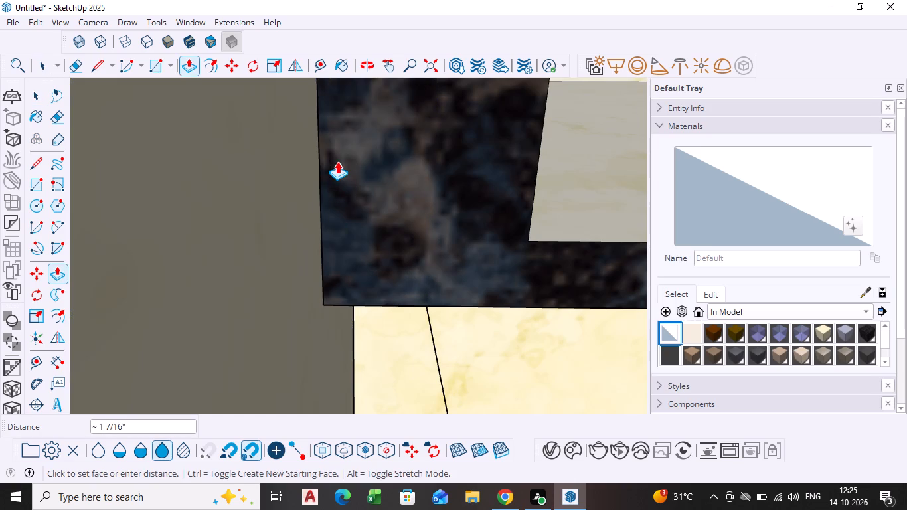
pyautogui.click(337, 161)
pyautogui.scroll(-5, 405, 219)
pyautogui.scroll(-17, 374, 245)
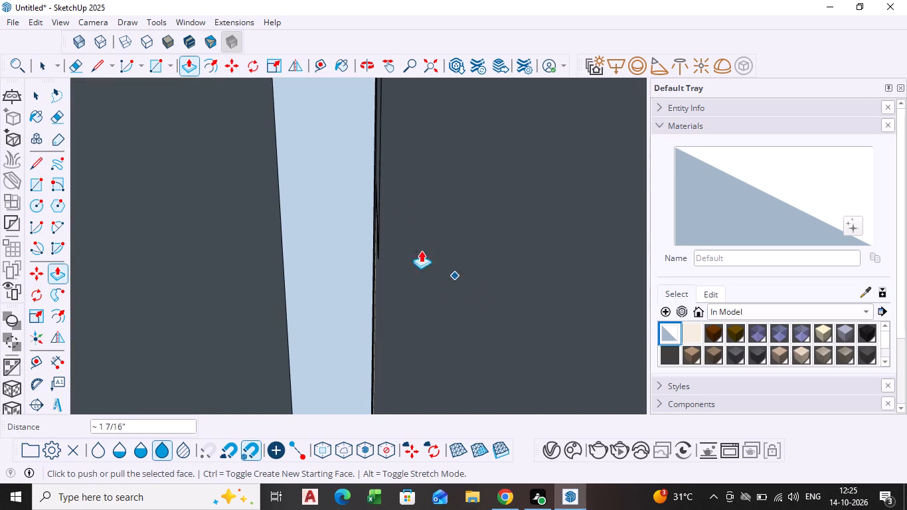
pyautogui.press('space')
# Delete the raised horizontal line running along the side wall above the countertop.
pyautogui.scroll(-7, 474, 233)
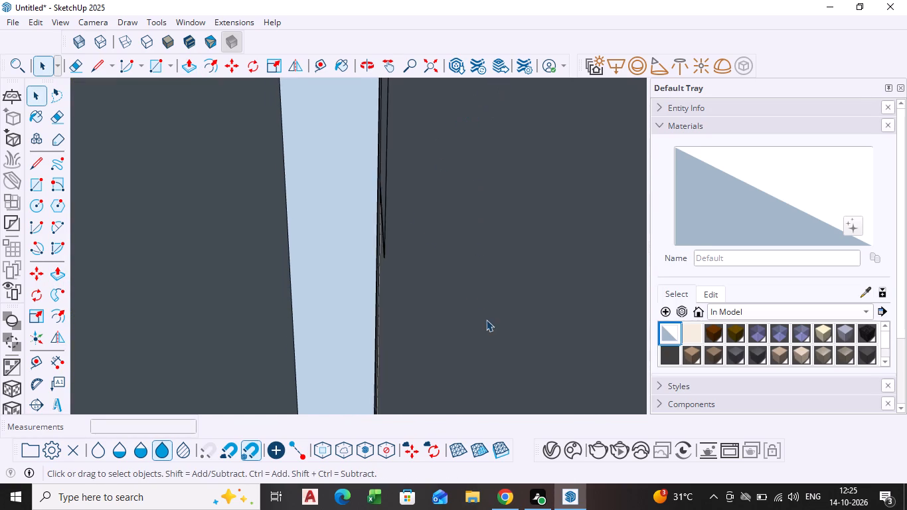
pyautogui.scroll(-4, 486, 319)
pyautogui.click(434, 72)
pyautogui.scroll(-1, 457, 217)
pyautogui.moveTo(456, 218); pyautogui.dragTo(413, 229, button='middle')
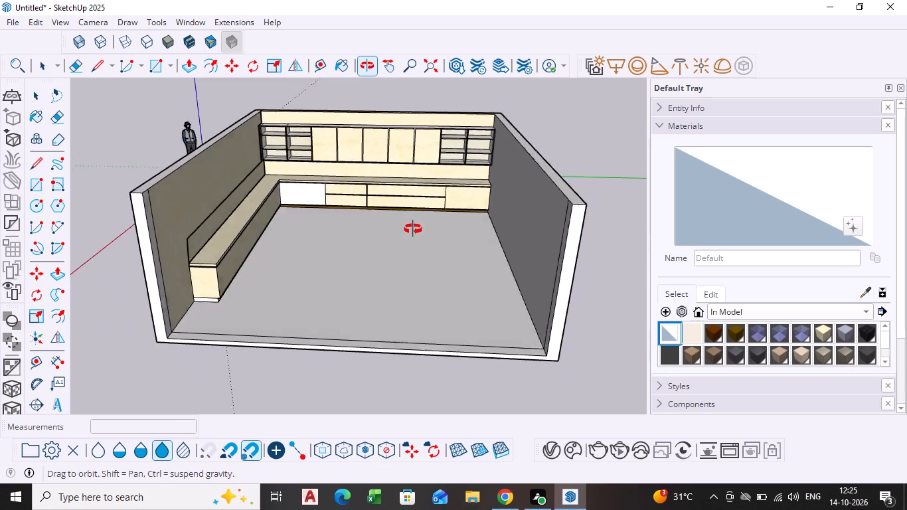
pyautogui.moveTo(413, 229); pyautogui.dragTo(398, 228, button='middle')
pyautogui.scroll(14, 271, 129)
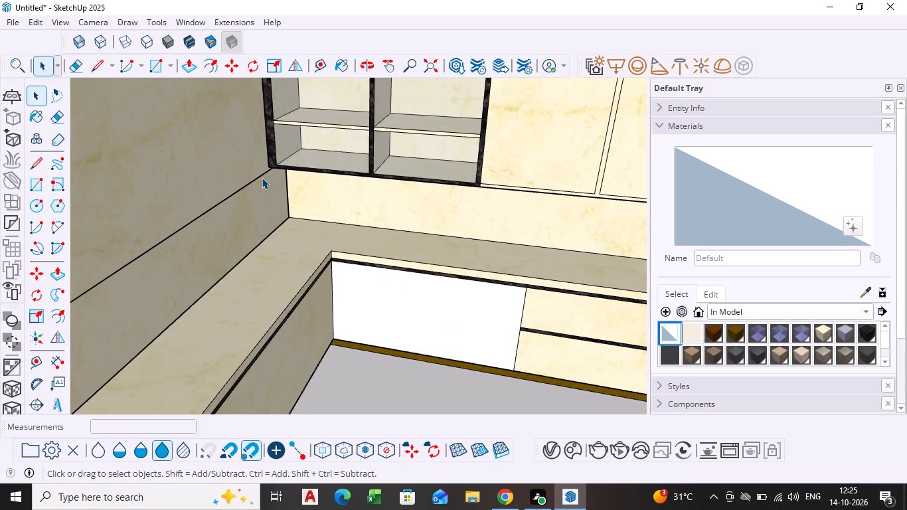
pyautogui.moveTo(262, 176); pyautogui.dragTo(237, 106, button='middle')
pyautogui.click(249, 171)
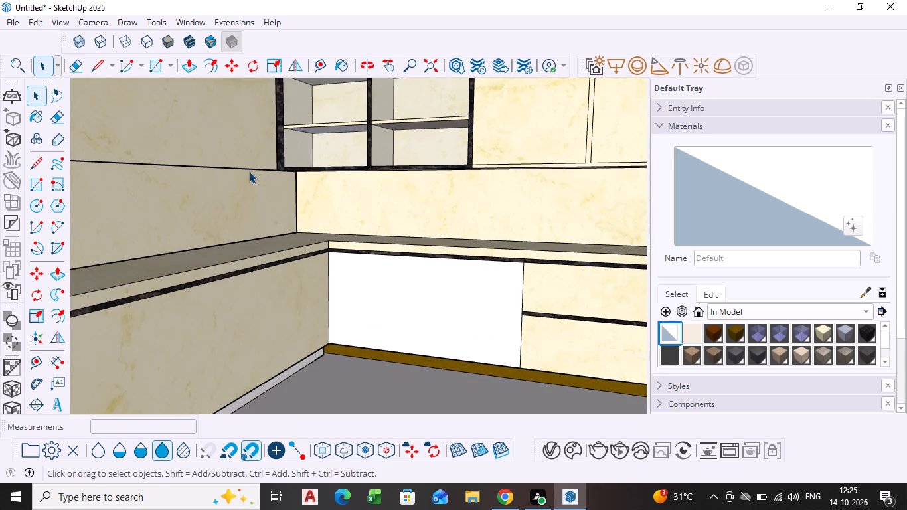
pyautogui.click(248, 169)
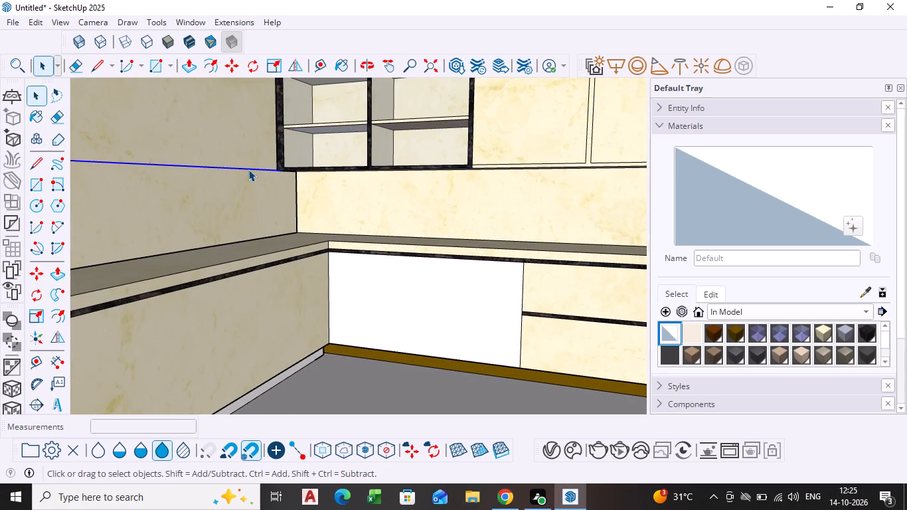
pyautogui.press('Home')
pyautogui.press('Delete')
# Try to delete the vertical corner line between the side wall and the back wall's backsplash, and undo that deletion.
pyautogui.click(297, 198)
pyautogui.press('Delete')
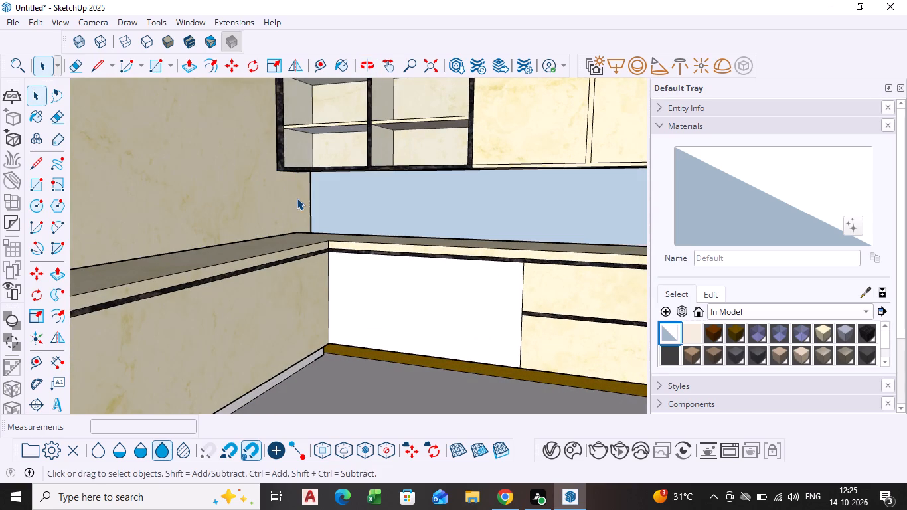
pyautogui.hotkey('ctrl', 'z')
# Delete the leftover upright line on the side wall at the countertop's far end.
pyautogui.scroll(-9, 274, 203)
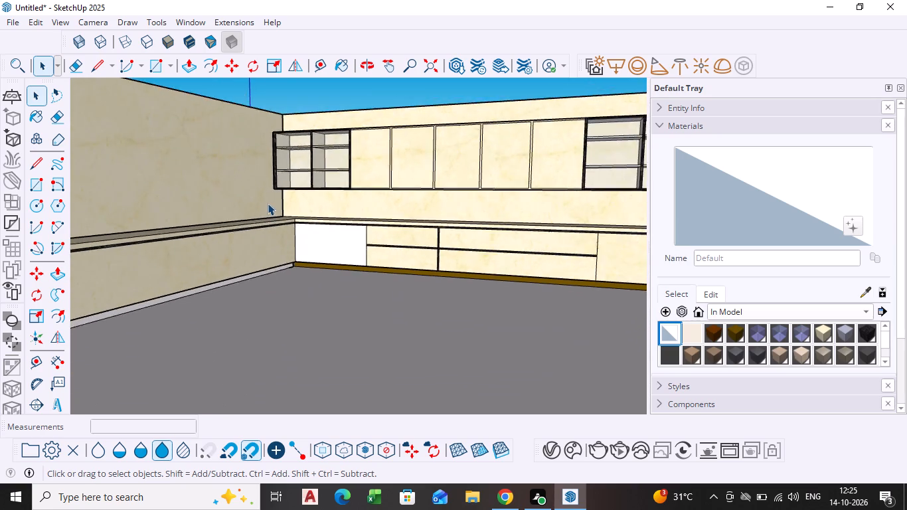
pyautogui.scroll(-4, 251, 207)
pyautogui.keyDown('shift'); pyautogui.moveTo(248, 209); pyautogui.dragTo(331, 249, button='middle'); pyautogui.keyUp('shift')
pyautogui.keyDown('shift'); pyautogui.scroll(-1, 248, 209); pyautogui.keyUp('shift')
pyautogui.scroll(4, 195, 270)
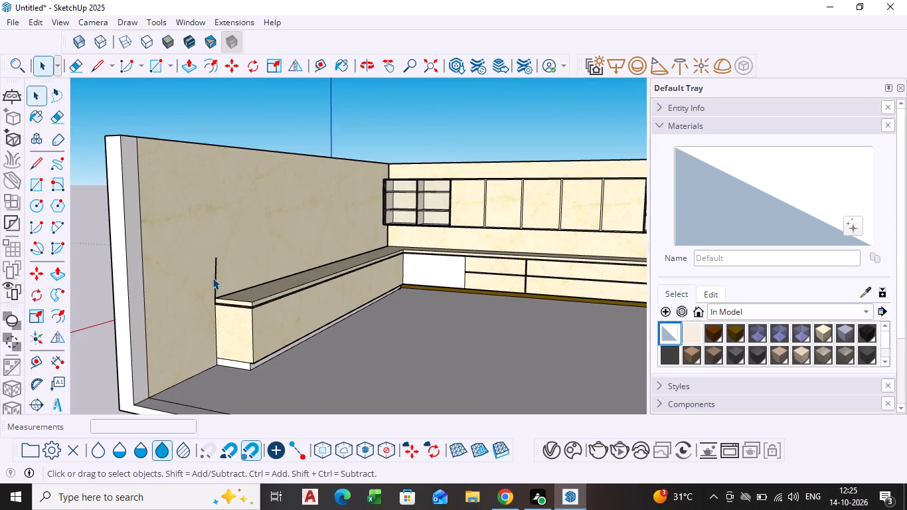
pyautogui.click(215, 281)
pyautogui.press('Delete')
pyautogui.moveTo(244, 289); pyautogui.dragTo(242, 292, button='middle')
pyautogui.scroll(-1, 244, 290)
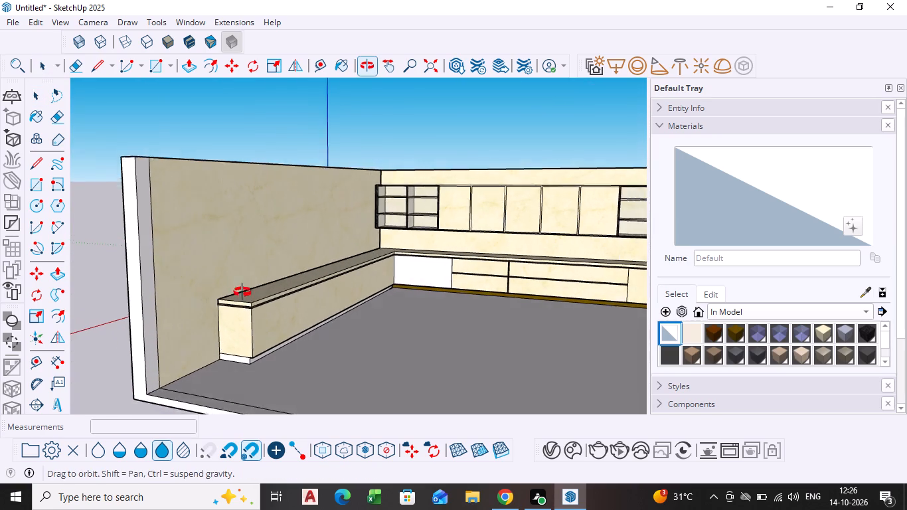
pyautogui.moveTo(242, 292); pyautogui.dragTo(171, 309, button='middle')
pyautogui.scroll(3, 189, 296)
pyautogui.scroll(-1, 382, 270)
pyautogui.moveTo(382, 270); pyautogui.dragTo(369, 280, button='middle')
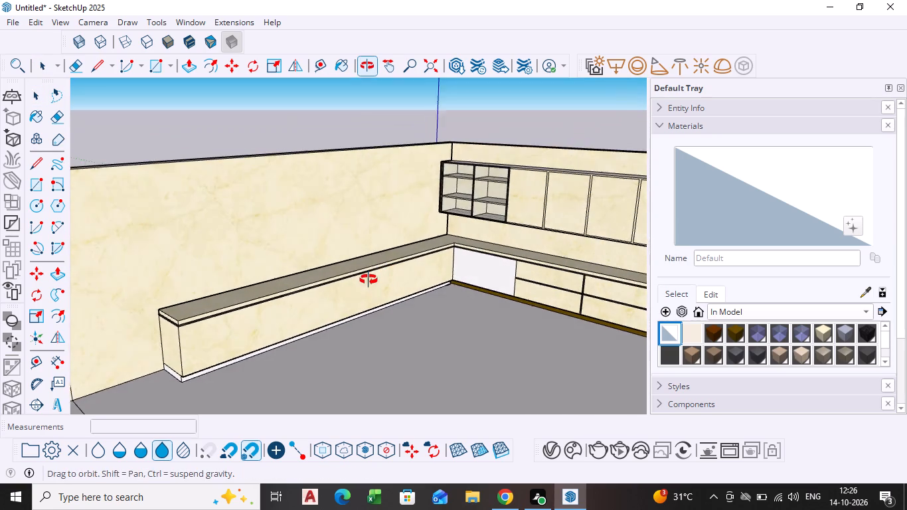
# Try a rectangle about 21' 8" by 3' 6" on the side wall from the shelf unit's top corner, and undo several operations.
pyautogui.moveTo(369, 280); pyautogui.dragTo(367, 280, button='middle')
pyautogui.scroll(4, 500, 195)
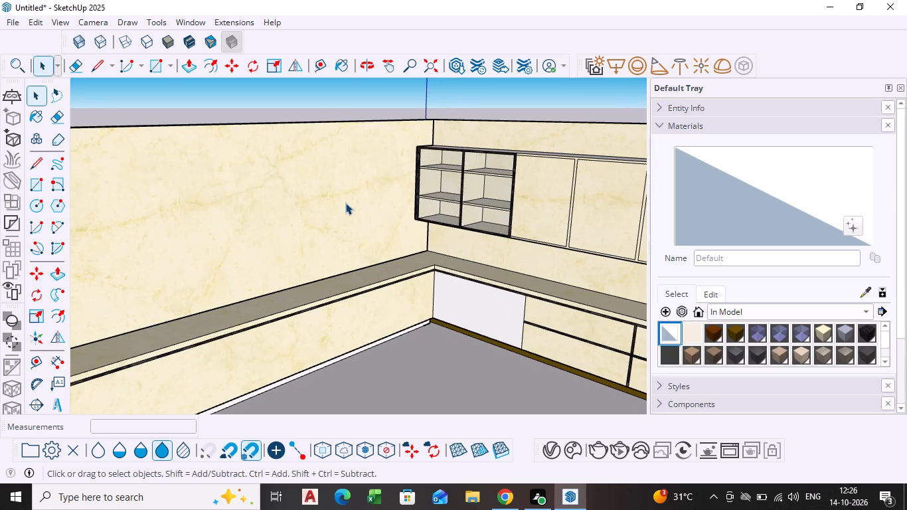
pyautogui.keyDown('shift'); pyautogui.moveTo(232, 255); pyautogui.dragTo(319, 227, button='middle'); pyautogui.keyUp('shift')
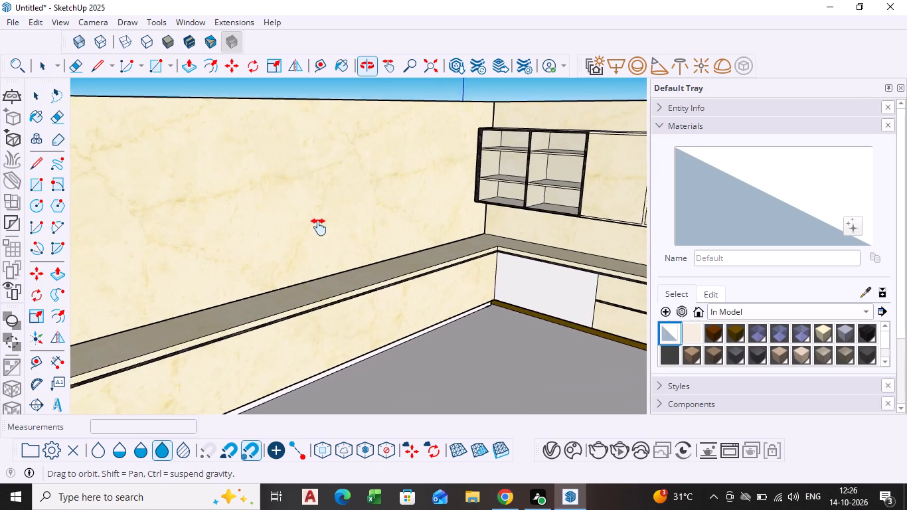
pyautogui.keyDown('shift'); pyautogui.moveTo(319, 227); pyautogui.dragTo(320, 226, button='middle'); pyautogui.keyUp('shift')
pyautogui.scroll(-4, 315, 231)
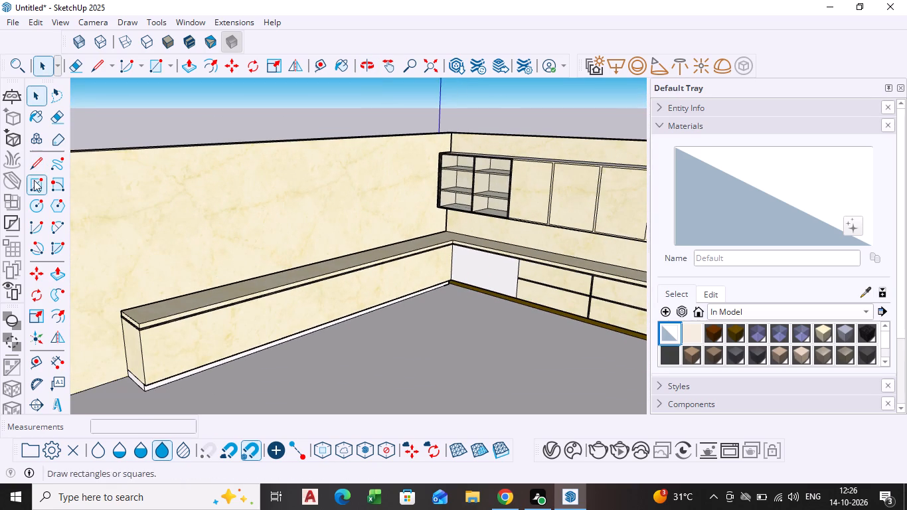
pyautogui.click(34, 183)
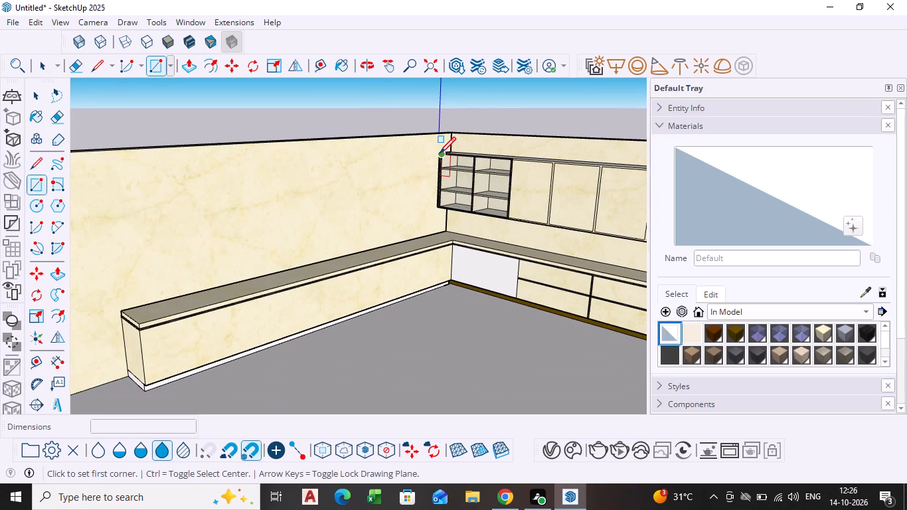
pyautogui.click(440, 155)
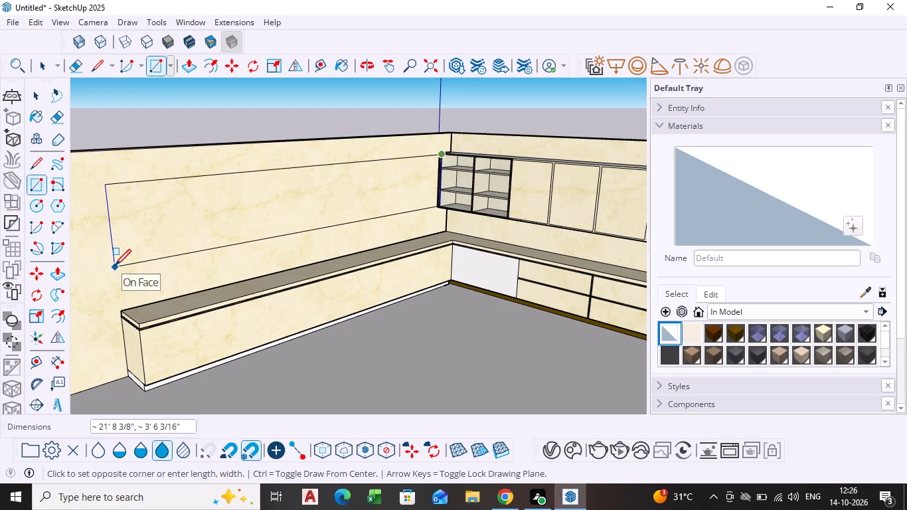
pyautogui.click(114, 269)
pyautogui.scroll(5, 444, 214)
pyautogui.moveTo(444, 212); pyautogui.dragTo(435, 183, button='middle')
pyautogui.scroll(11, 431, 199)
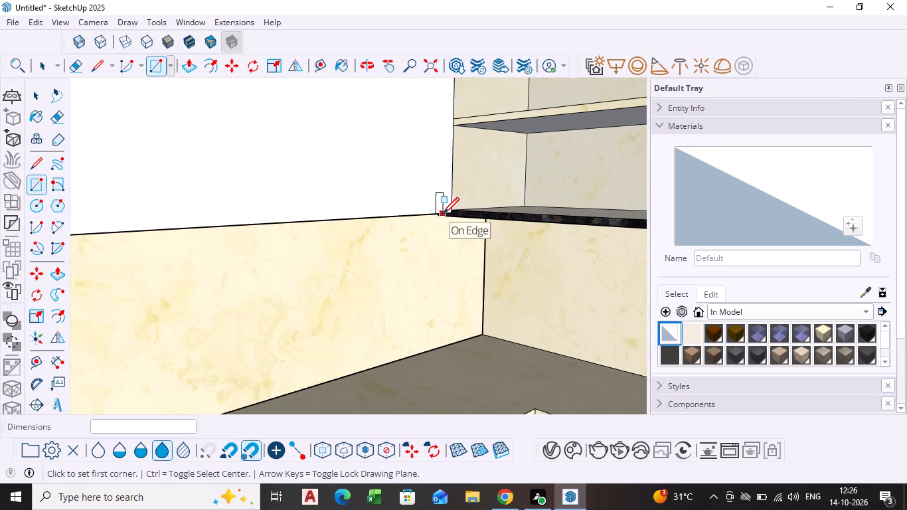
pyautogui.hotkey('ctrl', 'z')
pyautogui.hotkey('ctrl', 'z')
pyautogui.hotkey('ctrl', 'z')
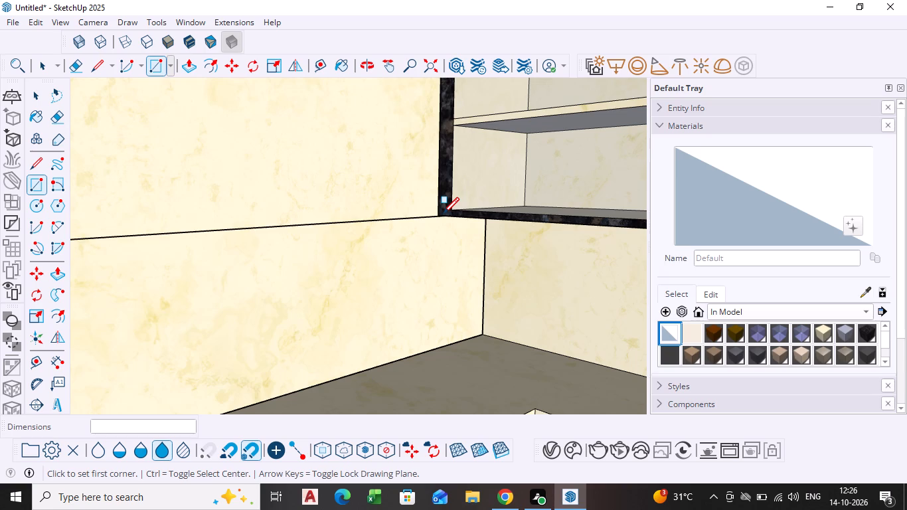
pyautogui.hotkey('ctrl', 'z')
# Delete the restored horizontal line running along the side wall above the countertop.
pyautogui.moveTo(443, 220); pyautogui.dragTo(523, 258, button='middle')
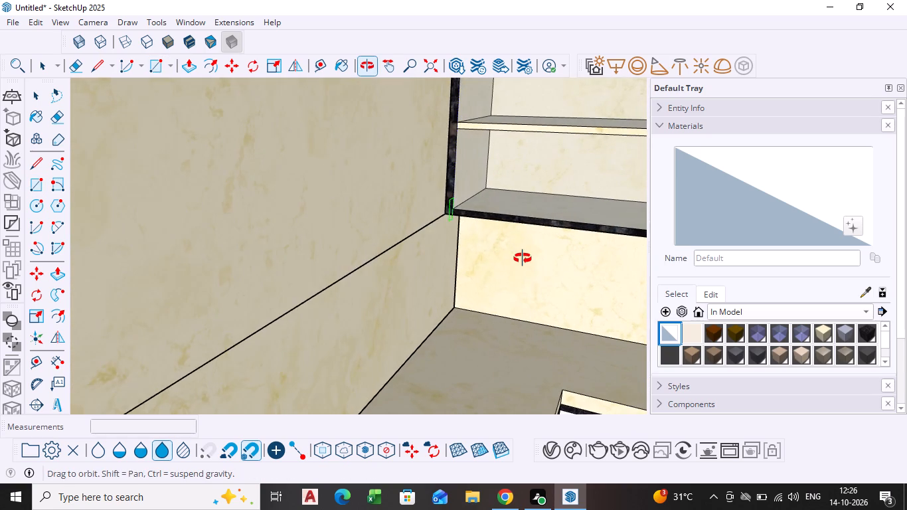
pyautogui.moveTo(523, 258); pyautogui.dragTo(523, 258, button='middle')
pyautogui.press('space')
pyautogui.scroll(-10, 451, 215)
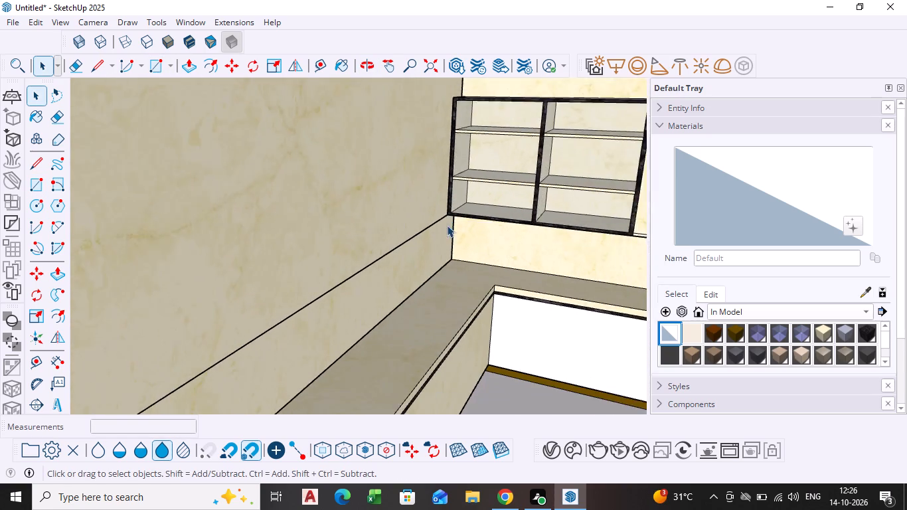
pyautogui.scroll(-3, 447, 225)
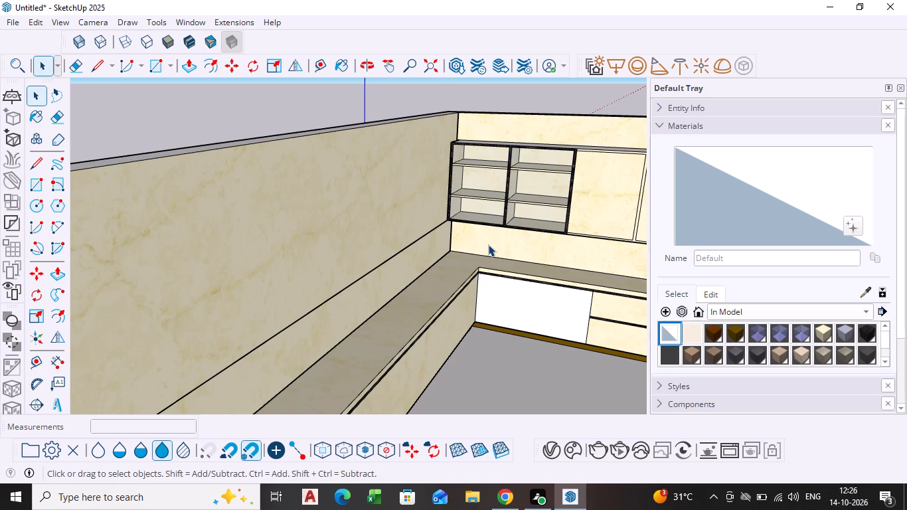
pyautogui.scroll(-1, 906, 8)
pyautogui.click(307, 315)
pyautogui.press('Delete')
# Delete the short upright line on the side wall at the countertop's far end.
pyautogui.scroll(-2, 307, 315)
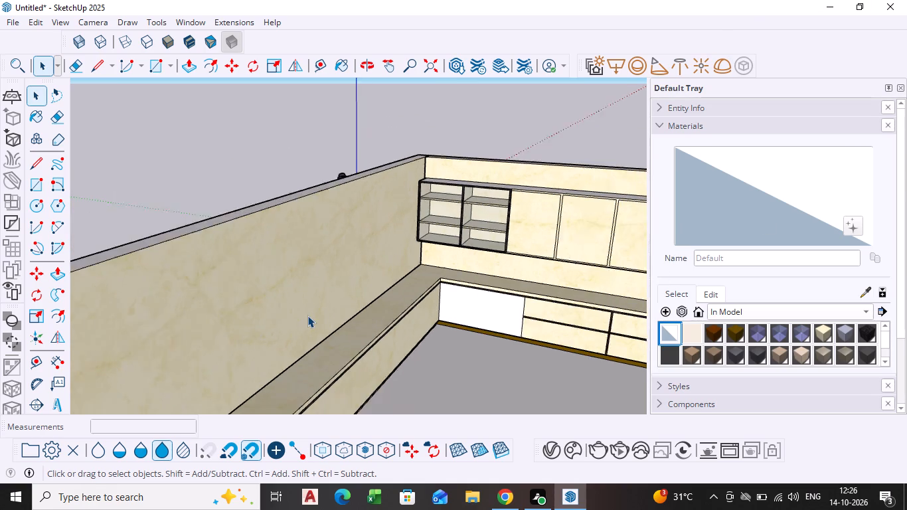
pyautogui.scroll(-4, 307, 315)
pyautogui.moveTo(290, 325); pyautogui.dragTo(214, 302, button='middle')
pyautogui.scroll(-3, 197, 316)
pyautogui.keyDown('shift'); pyautogui.moveTo(197, 316); pyautogui.dragTo(401, 278, button='middle'); pyautogui.keyUp('shift')
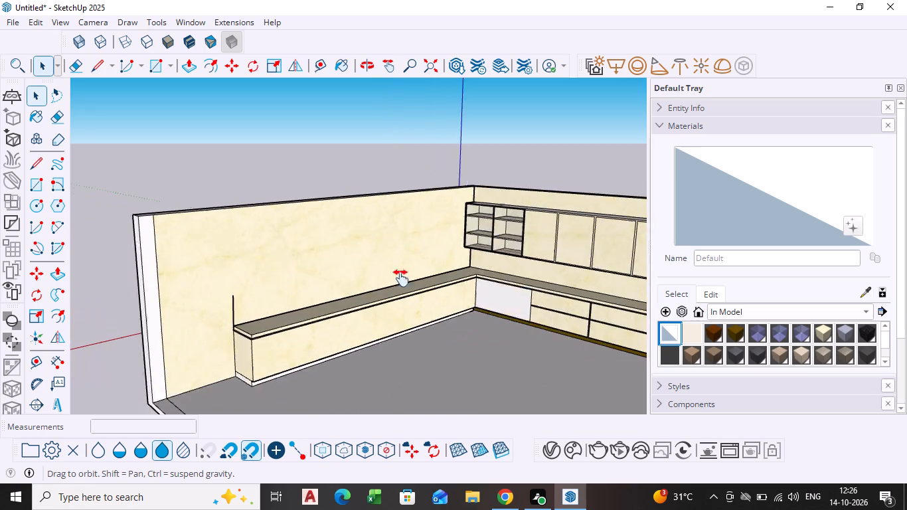
pyautogui.keyDown('shift'); pyautogui.moveTo(401, 278); pyautogui.dragTo(422, 278, button='middle'); pyautogui.keyUp('shift')
pyautogui.scroll(3, 341, 306)
pyautogui.click(350, 294)
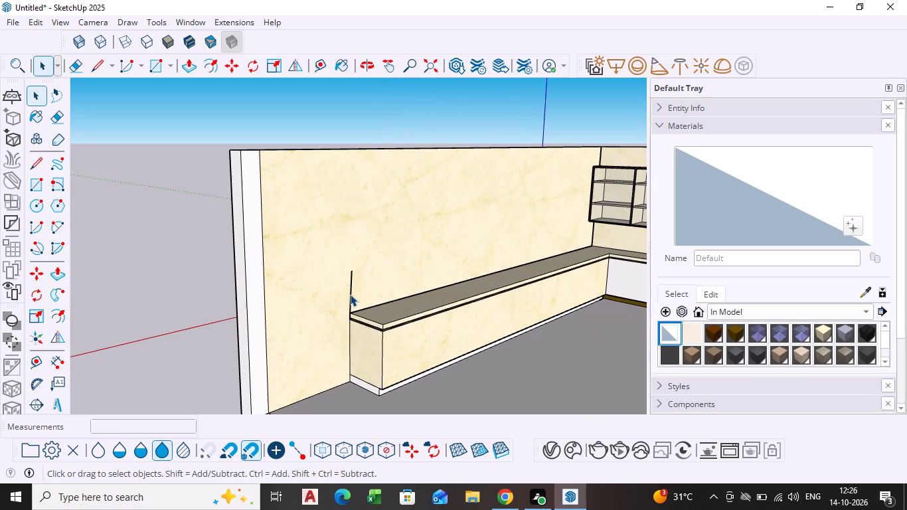
pyautogui.press('Delete')
# Draw a rectangle about 20' 11" by 4' 9" on the side wall, from shelf-unit top height down to just above the countertop.
pyautogui.scroll(-3, 389, 271)
pyautogui.keyDown('shift'); pyautogui.moveTo(388, 271); pyautogui.dragTo(320, 286, button='middle'); pyautogui.keyUp('shift')
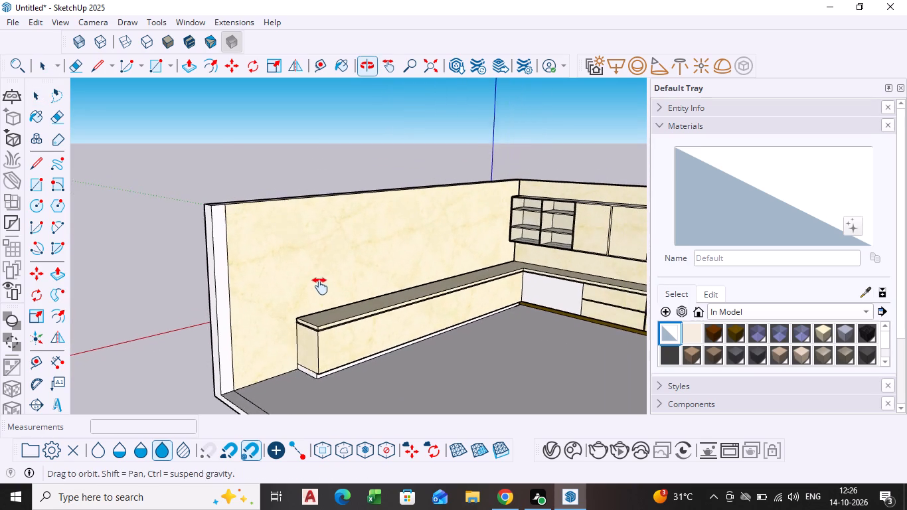
pyautogui.keyDown('shift'); pyautogui.moveTo(320, 286); pyautogui.dragTo(272, 283, button='middle'); pyautogui.keyUp('shift')
pyautogui.scroll(3, 313, 256)
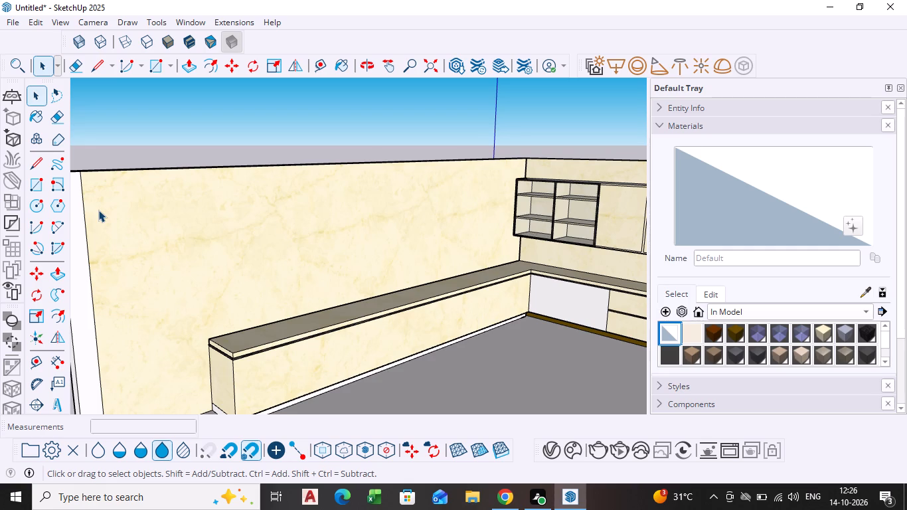
pyautogui.click(40, 177)
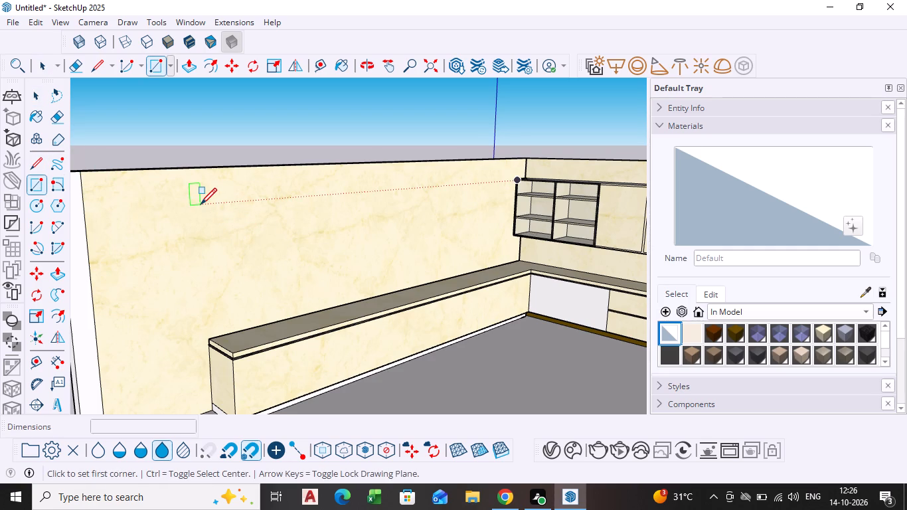
pyautogui.click(201, 206)
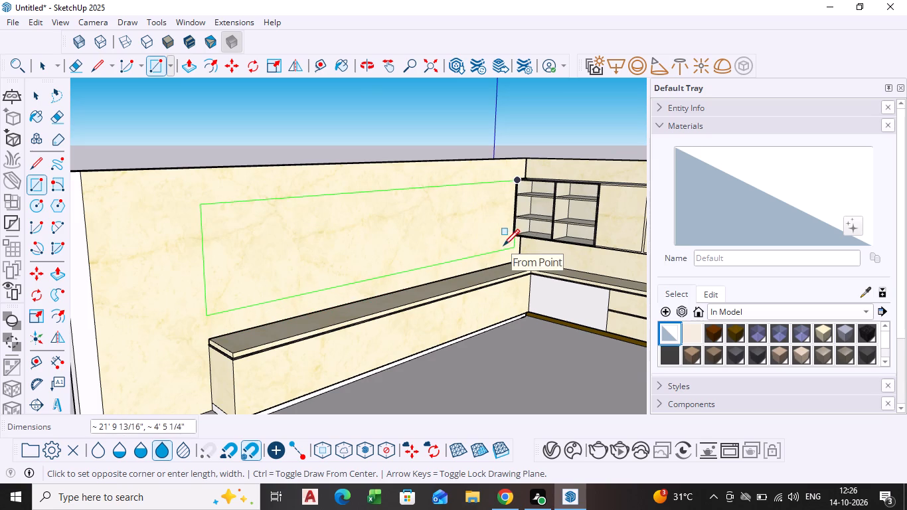
pyautogui.scroll(4, 503, 256)
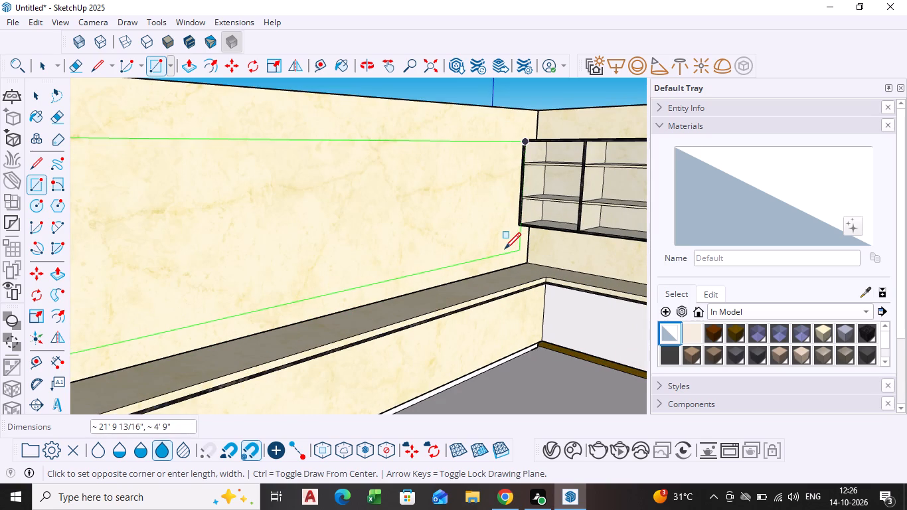
pyautogui.scroll(3, 503, 254)
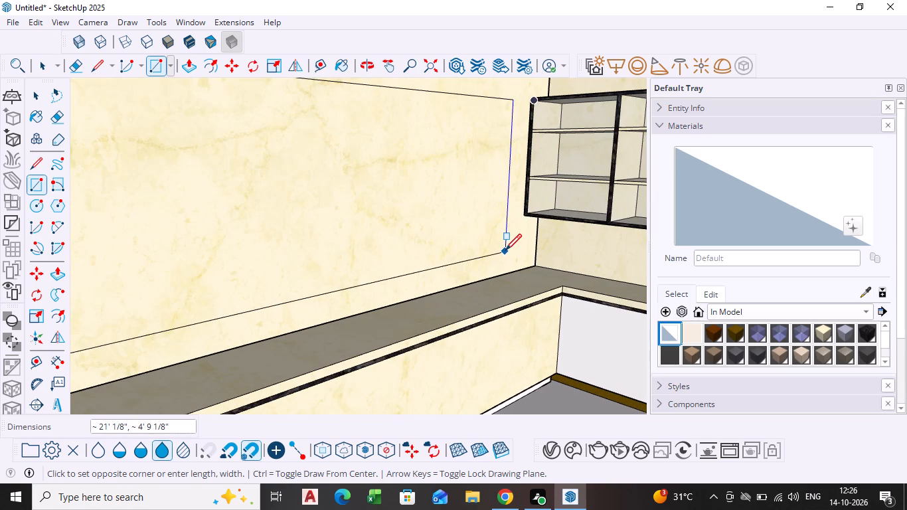
pyautogui.click(503, 252)
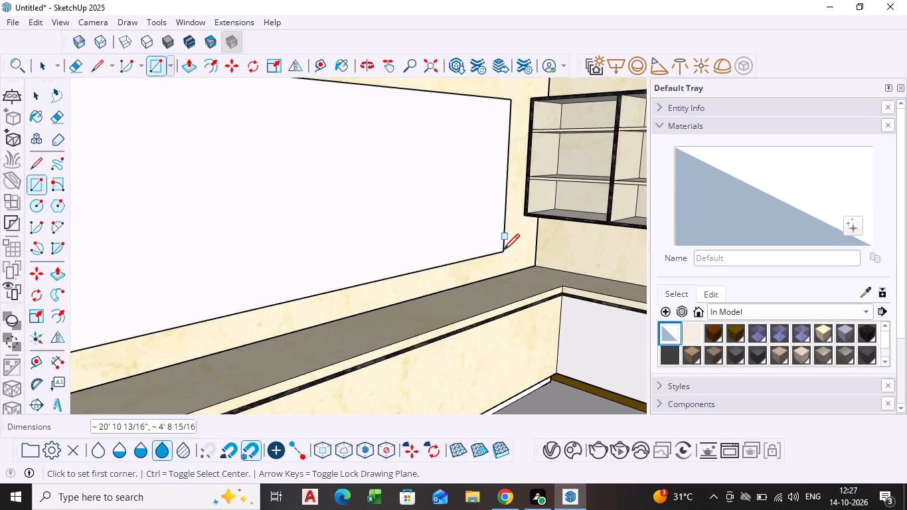
pyautogui.press('space')
# Narrow the side wall rectangle by moving its vertical edge farthest from the corner well toward the shelf unit.
pyautogui.scroll(-8, 371, 241)
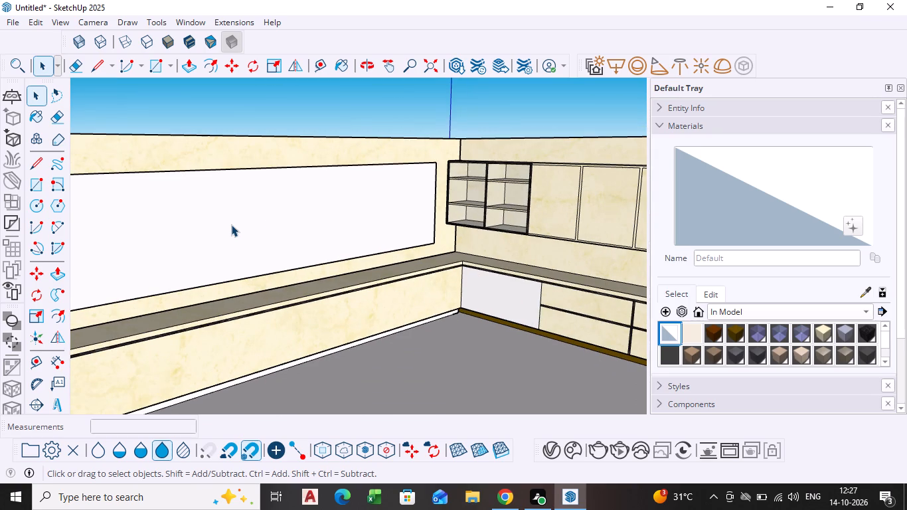
pyautogui.scroll(-3, 231, 224)
pyautogui.keyDown('shift'); pyautogui.moveTo(229, 224); pyautogui.dragTo(263, 244, button='middle'); pyautogui.keyUp('shift')
pyautogui.scroll(4, 134, 272)
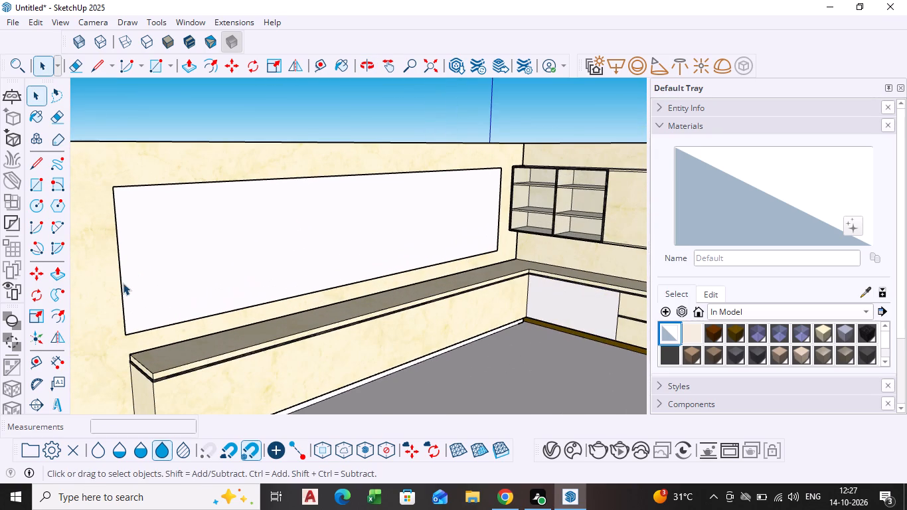
pyautogui.click(123, 284)
pyautogui.press('m')
pyautogui.click(123, 284)
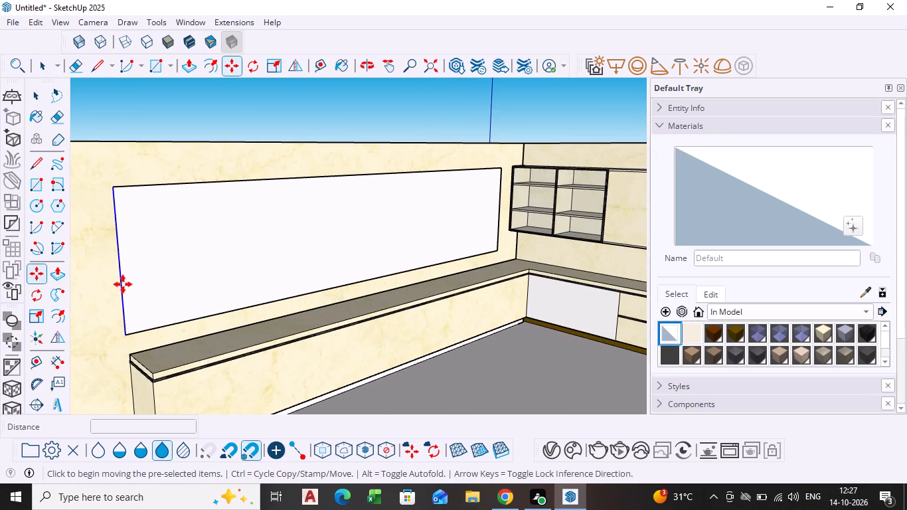
pyautogui.click(329, 246)
pyautogui.press('space')
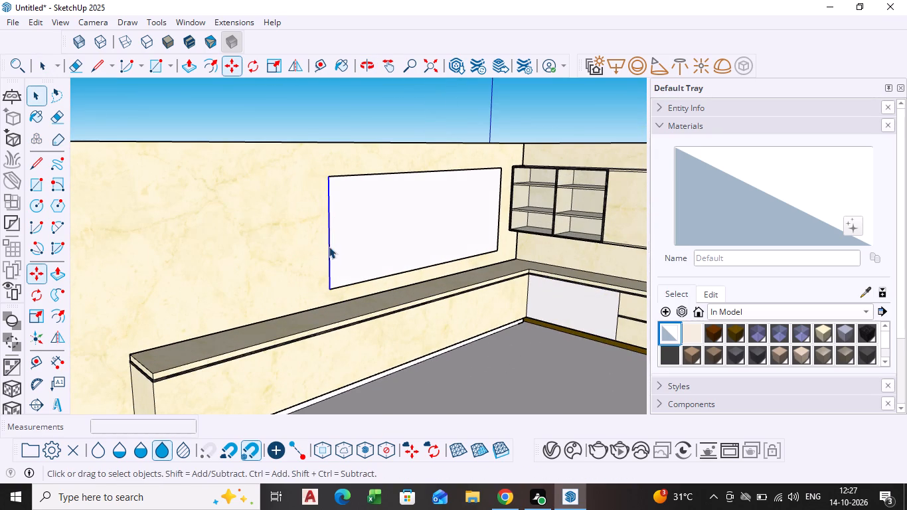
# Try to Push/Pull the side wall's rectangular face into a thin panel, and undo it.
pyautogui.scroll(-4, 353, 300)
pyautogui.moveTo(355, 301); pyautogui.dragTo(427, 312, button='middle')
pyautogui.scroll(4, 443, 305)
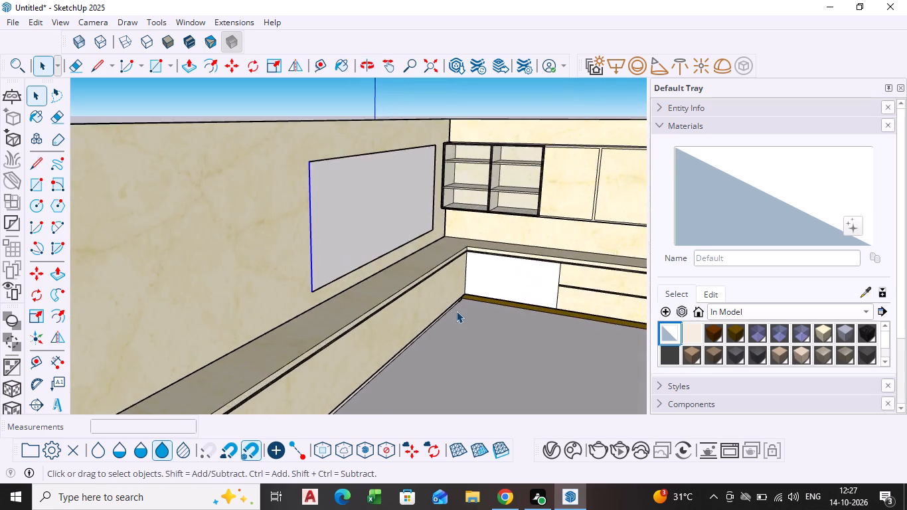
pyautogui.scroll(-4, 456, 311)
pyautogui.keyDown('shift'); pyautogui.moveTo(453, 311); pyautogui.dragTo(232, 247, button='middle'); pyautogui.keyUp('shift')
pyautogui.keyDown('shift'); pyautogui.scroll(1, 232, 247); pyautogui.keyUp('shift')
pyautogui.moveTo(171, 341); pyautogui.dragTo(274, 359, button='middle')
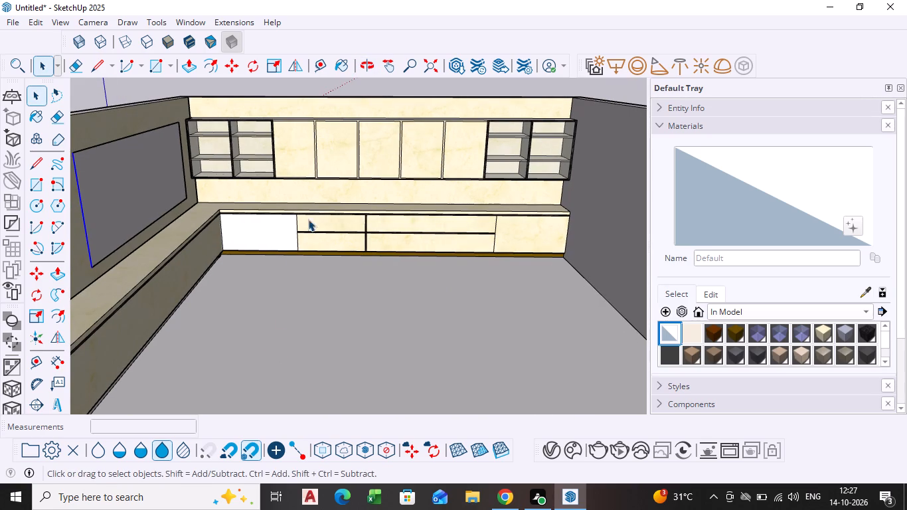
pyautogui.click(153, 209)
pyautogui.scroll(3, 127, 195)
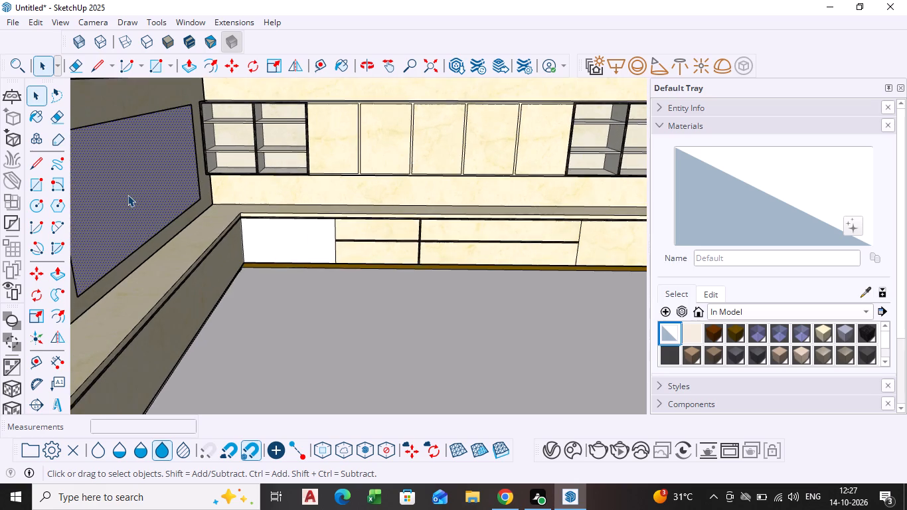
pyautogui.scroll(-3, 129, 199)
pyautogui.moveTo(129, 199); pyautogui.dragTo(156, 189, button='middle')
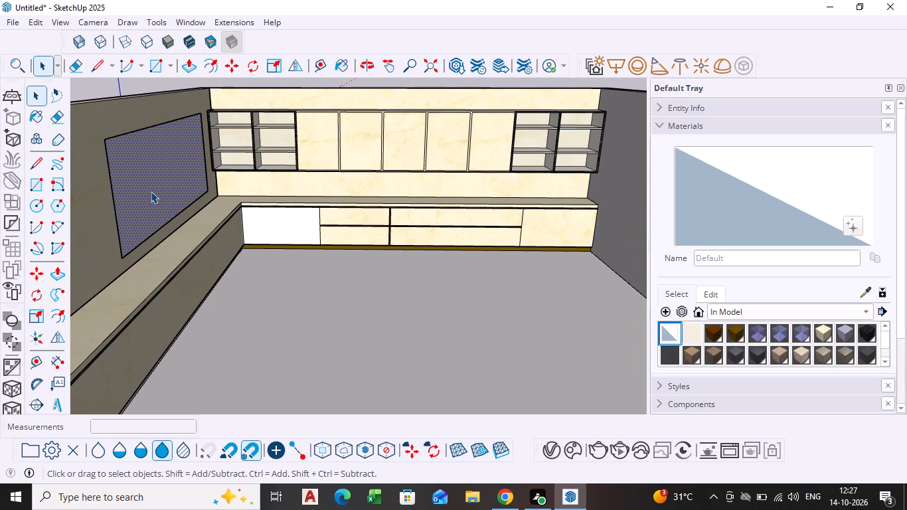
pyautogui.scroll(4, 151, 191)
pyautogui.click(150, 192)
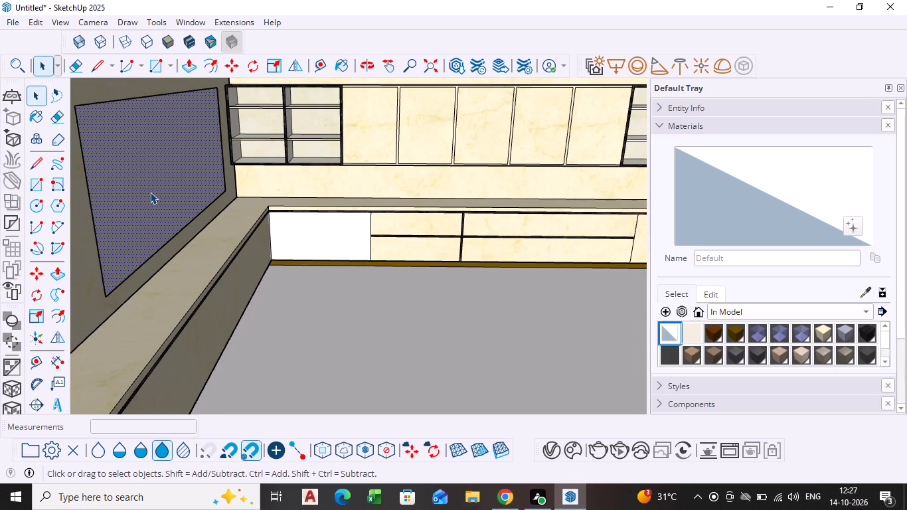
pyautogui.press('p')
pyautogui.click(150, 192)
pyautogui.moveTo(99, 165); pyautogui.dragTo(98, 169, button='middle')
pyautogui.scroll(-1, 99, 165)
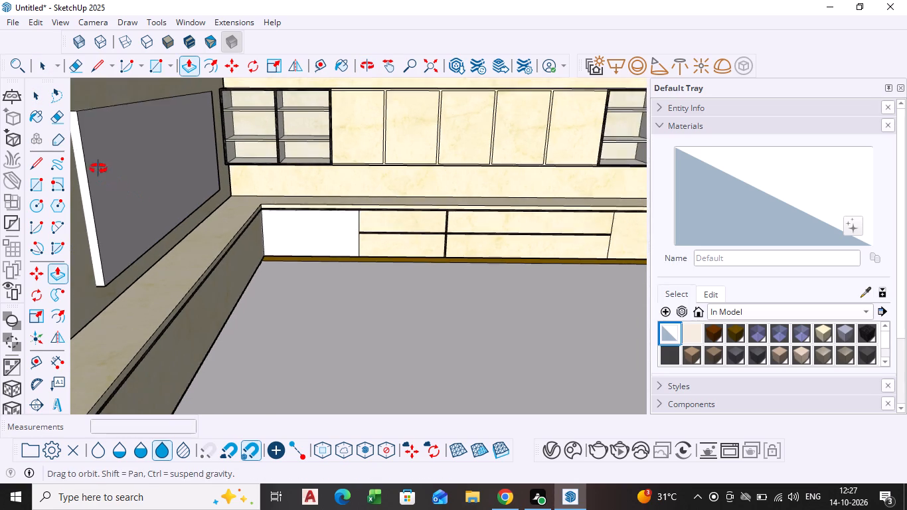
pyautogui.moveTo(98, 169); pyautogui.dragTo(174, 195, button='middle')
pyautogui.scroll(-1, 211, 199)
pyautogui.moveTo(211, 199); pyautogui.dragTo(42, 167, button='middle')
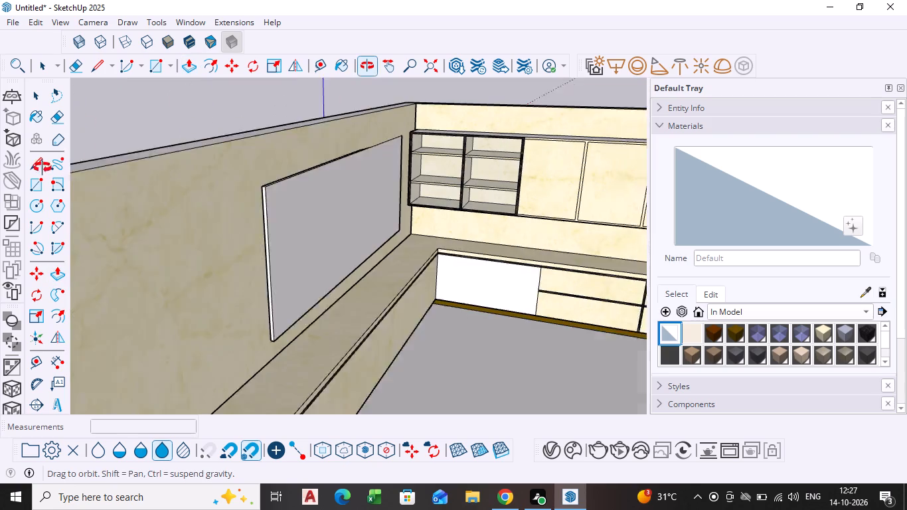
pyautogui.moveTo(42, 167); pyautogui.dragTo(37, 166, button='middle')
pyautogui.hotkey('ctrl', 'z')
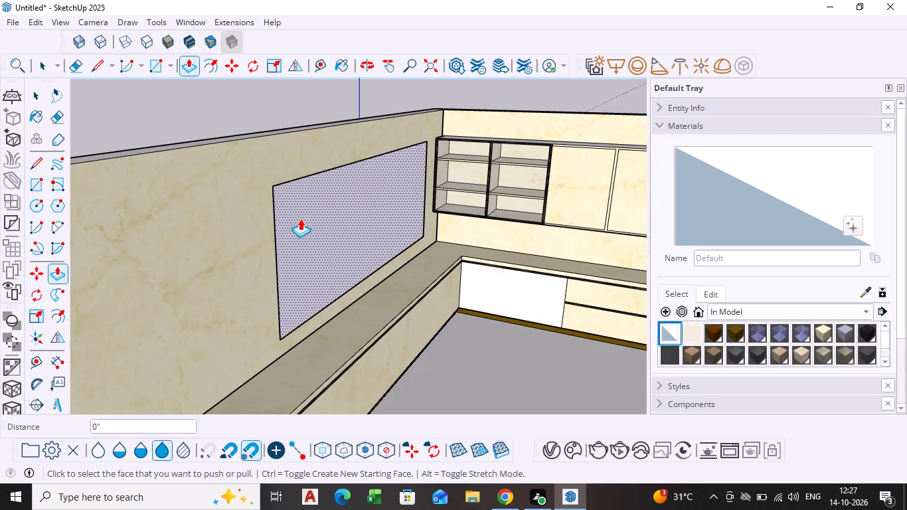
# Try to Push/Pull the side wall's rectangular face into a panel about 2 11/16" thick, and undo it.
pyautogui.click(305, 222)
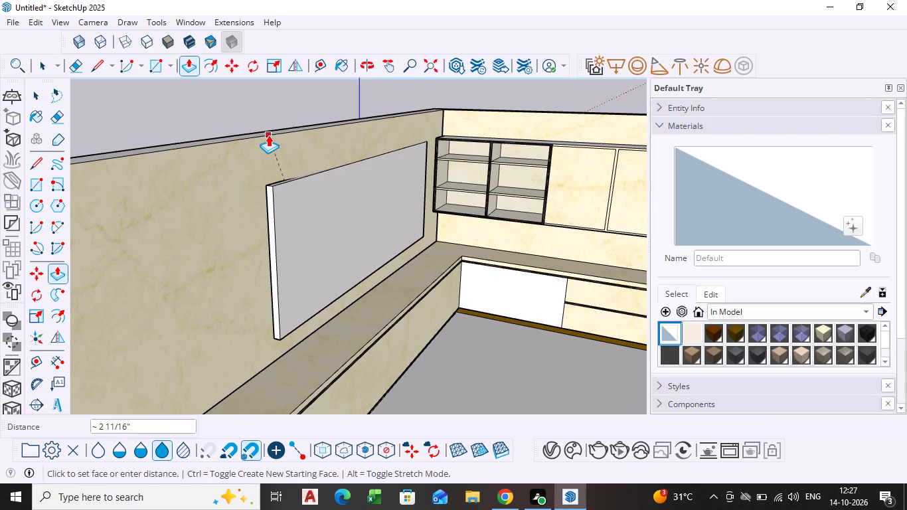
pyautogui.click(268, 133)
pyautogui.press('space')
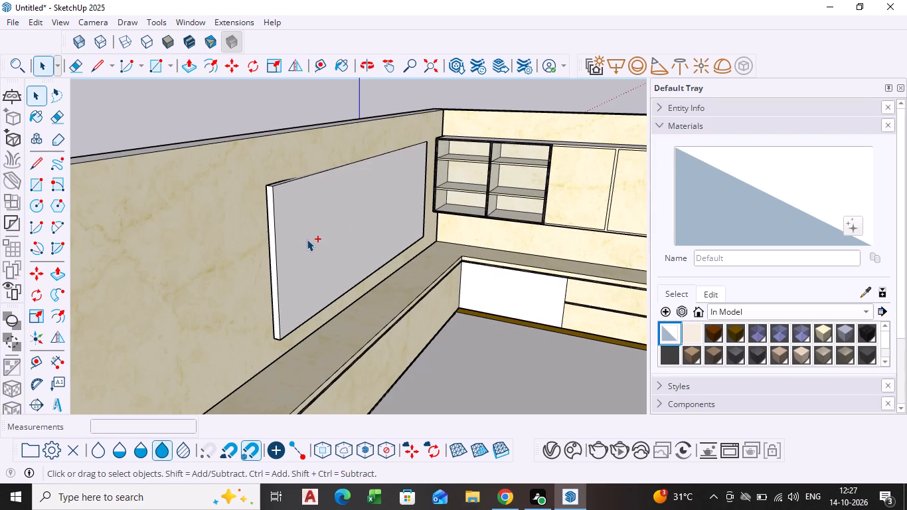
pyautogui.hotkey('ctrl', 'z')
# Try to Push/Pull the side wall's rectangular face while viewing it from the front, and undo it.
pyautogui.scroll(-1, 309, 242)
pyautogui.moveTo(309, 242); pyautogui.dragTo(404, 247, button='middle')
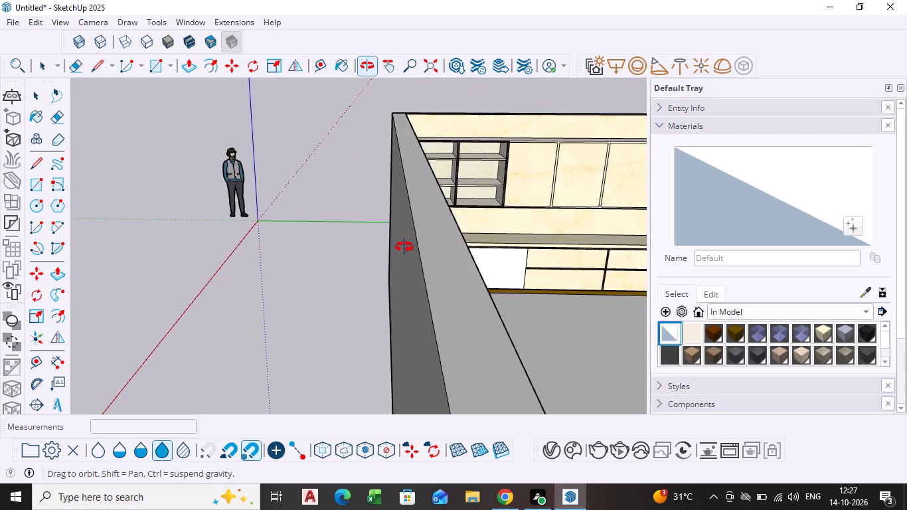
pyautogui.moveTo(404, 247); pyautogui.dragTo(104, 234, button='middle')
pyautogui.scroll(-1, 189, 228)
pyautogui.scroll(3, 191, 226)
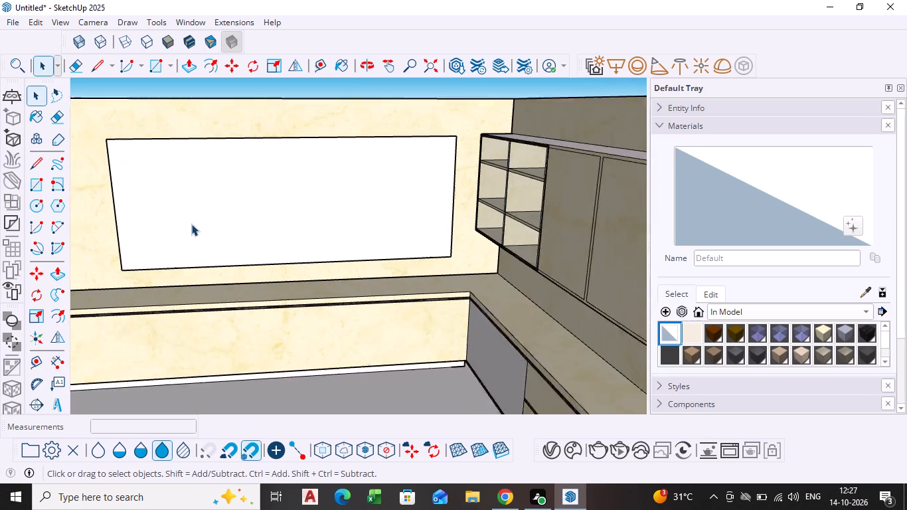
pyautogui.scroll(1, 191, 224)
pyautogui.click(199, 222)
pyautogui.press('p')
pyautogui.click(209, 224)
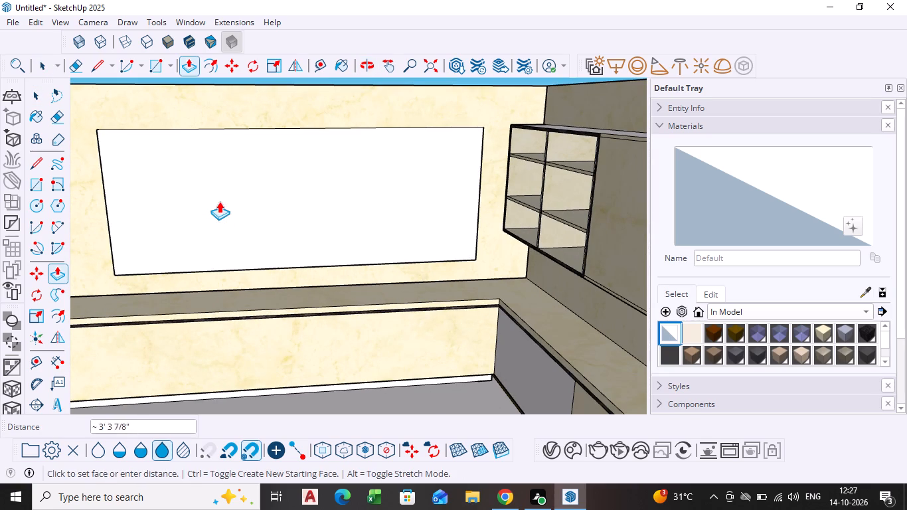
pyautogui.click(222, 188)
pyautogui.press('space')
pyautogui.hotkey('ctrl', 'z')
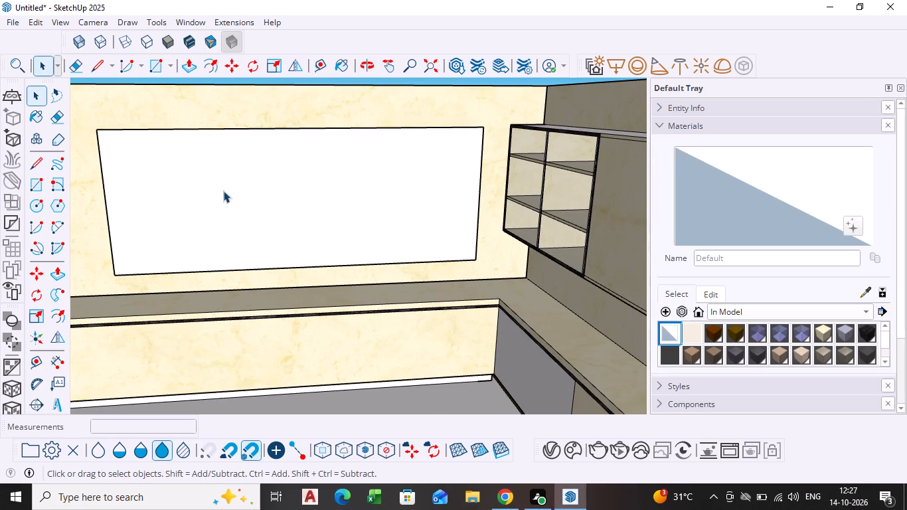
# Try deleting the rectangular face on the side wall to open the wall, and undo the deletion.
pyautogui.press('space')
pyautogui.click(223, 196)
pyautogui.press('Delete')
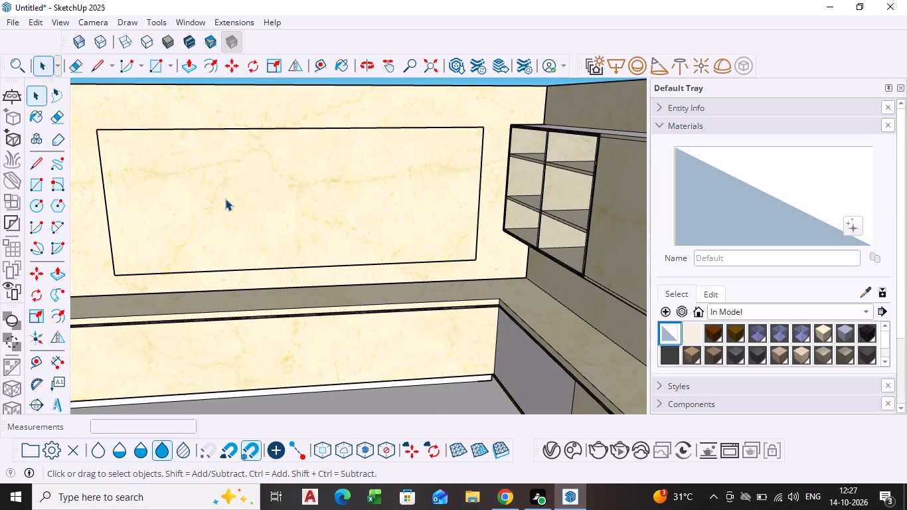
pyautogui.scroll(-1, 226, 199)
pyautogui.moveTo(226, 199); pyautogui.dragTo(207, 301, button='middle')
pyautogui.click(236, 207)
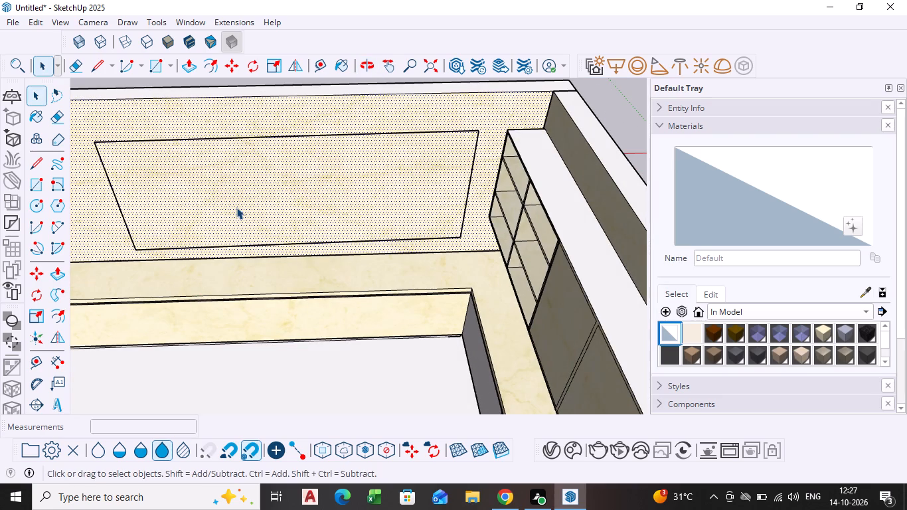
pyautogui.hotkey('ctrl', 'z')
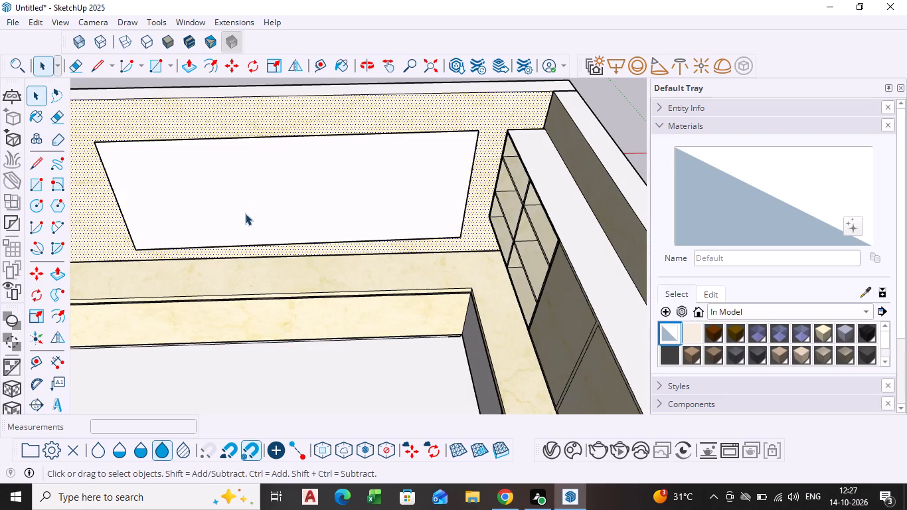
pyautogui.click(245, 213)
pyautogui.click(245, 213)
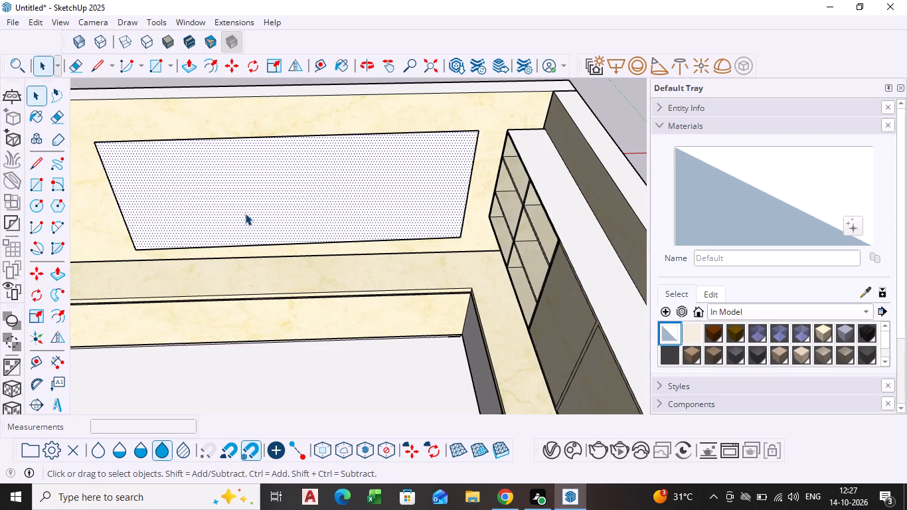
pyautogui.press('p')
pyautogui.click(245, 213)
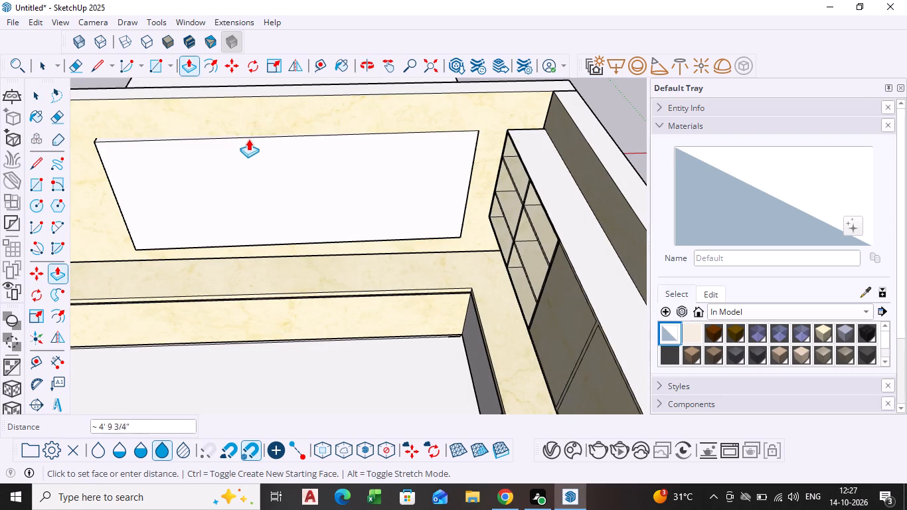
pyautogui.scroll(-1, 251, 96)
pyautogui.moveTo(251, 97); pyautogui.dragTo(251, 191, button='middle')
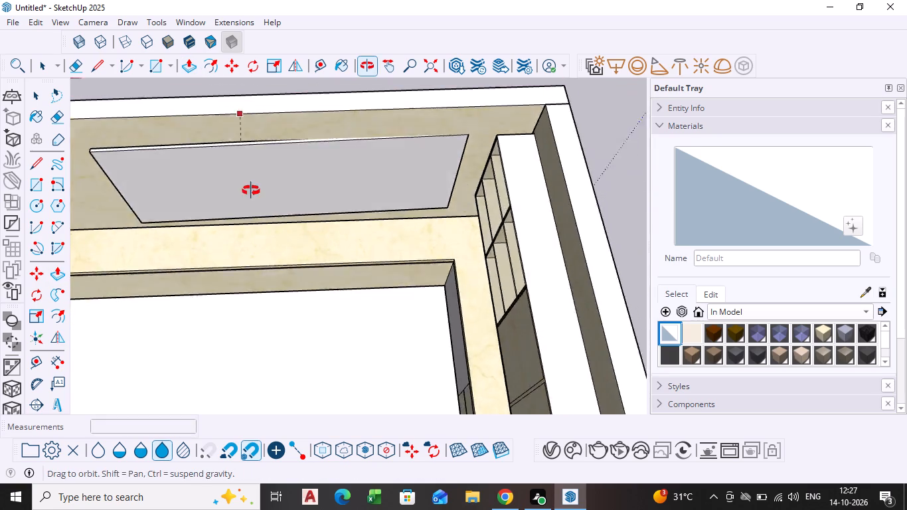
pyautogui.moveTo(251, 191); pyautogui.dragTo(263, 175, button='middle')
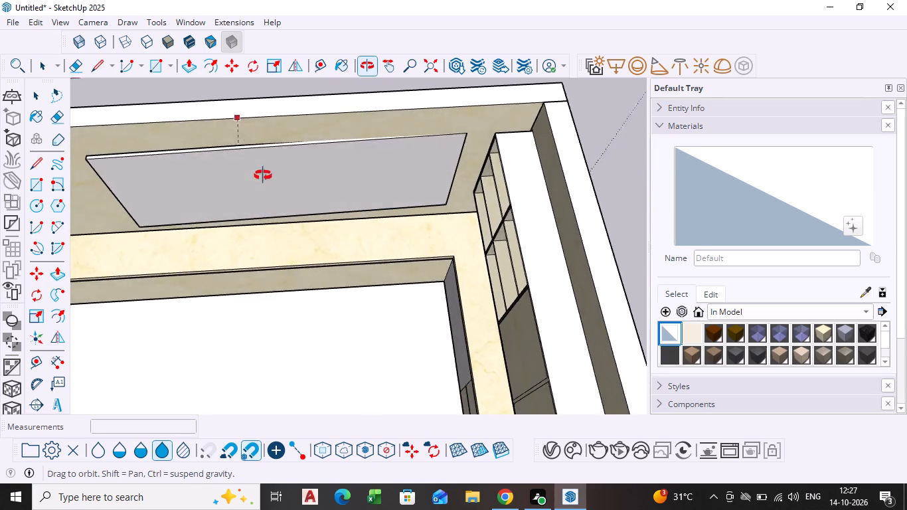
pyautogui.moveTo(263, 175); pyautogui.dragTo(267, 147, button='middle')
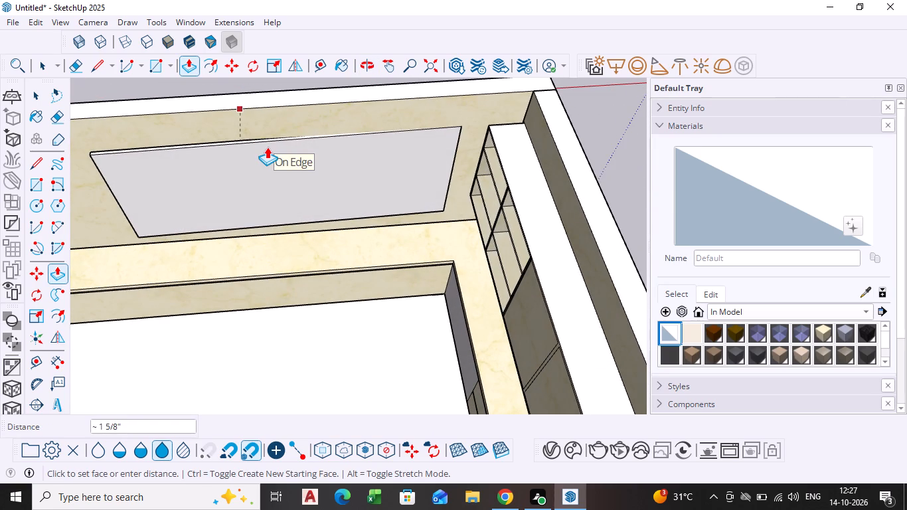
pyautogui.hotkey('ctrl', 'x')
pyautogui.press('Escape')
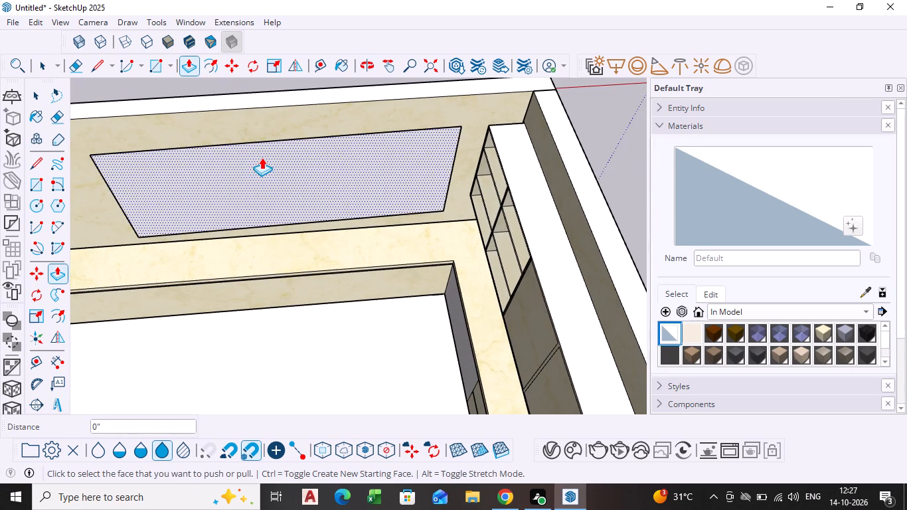
# Undo the narrowing and the drawing of the side wall's rectangle so the wall is plain.
pyautogui.hotkey('ctrl', 'z')
pyautogui.hotkey('ctrl', 'z')
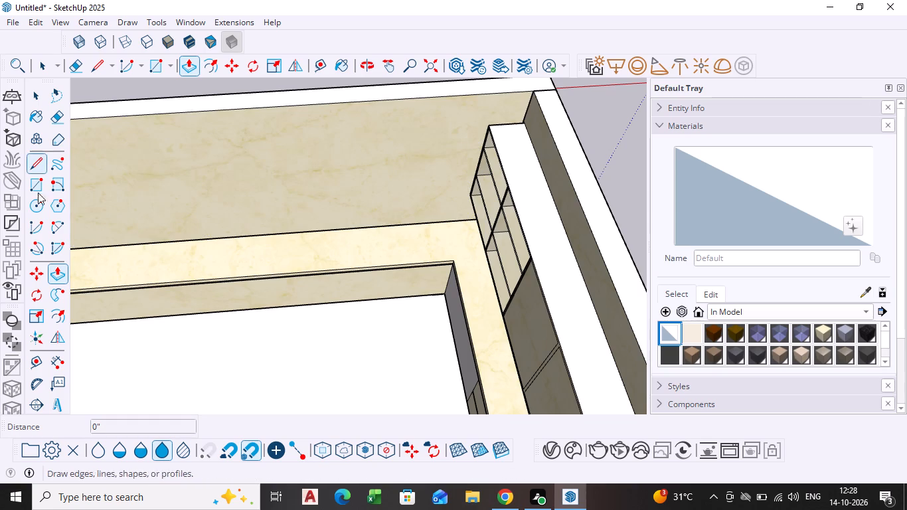
# Draw a rectangle about 12' 9" by 4' 8" on the side wall, ending just above the countertop near the corner.
pyautogui.click(35, 191)
pyautogui.scroll(-3, 173, 224)
pyautogui.moveTo(172, 224); pyautogui.dragTo(178, 141, button='middle')
pyautogui.scroll(-3, 177, 198)
pyautogui.moveTo(177, 202); pyautogui.dragTo(269, 180, button='middle')
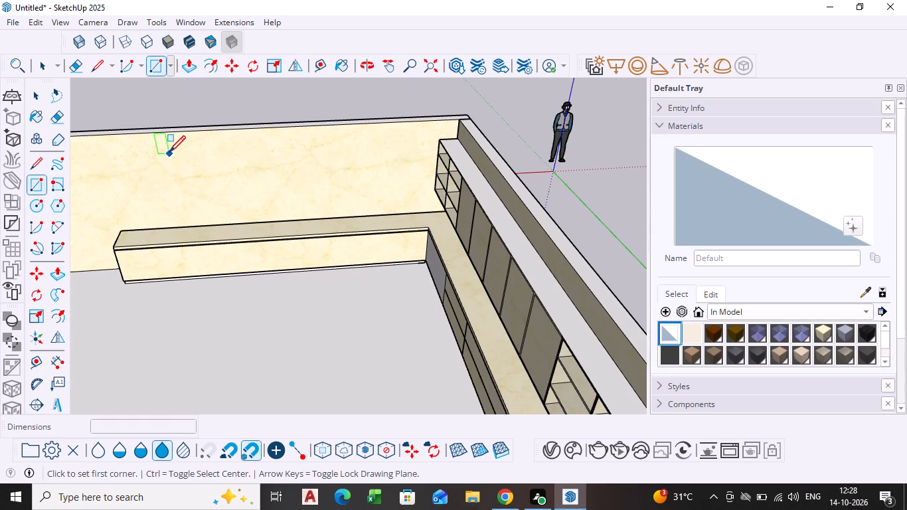
pyautogui.click(230, 151)
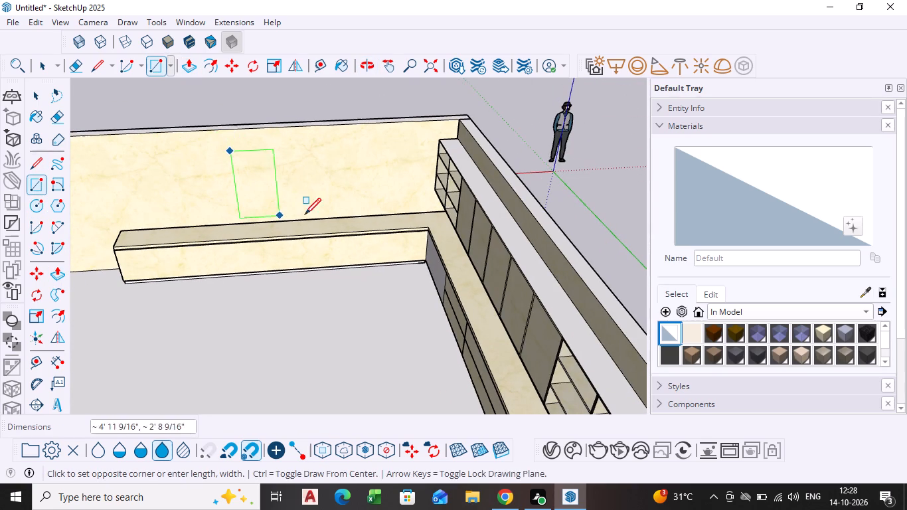
pyautogui.scroll(-1, 405, 197)
pyautogui.moveTo(405, 197); pyautogui.dragTo(408, 149, button='middle')
pyautogui.scroll(8, 413, 197)
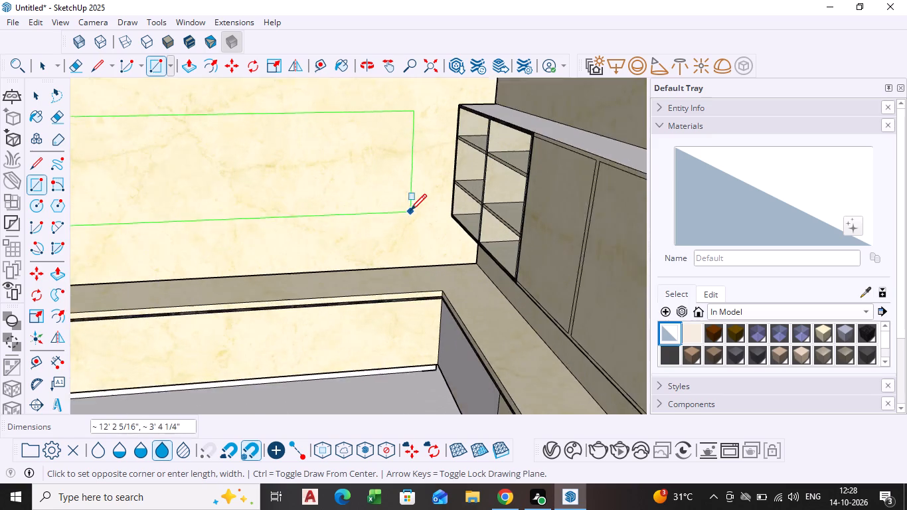
pyautogui.scroll(1, 410, 212)
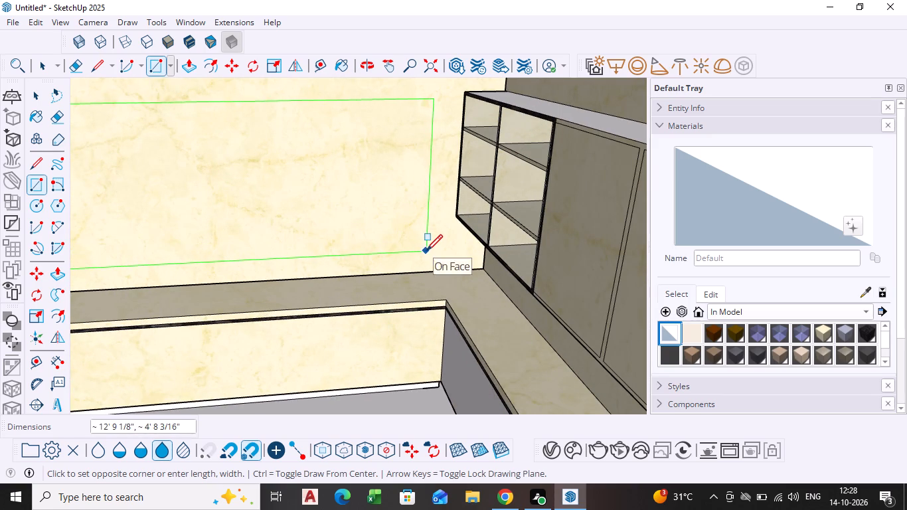
pyautogui.click(426, 252)
# Push/Pull the side wall's new rectangle 9" through the wall's thickness to cut a window opening.
pyautogui.scroll(-4, 322, 248)
pyautogui.keyDown('shift'); pyautogui.moveTo(315, 246); pyautogui.dragTo(325, 236, button='middle'); pyautogui.keyUp('shift')
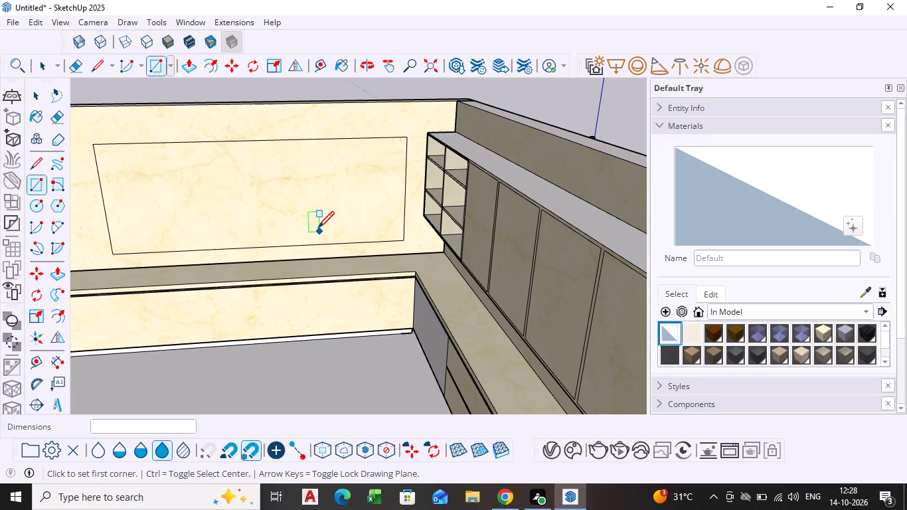
pyautogui.press('c')
pyautogui.press('space')
pyautogui.click(300, 223)
pyautogui.press('p')
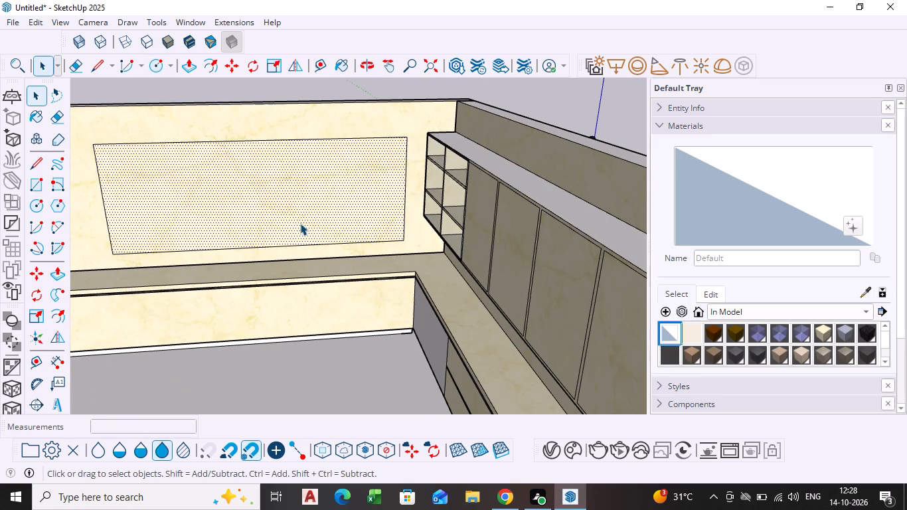
pyautogui.click(300, 223)
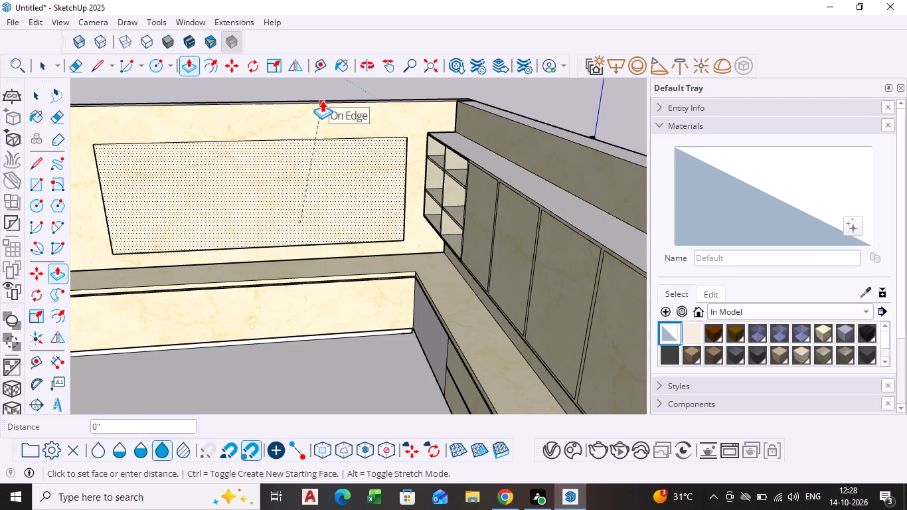
pyautogui.click(322, 100)
pyautogui.moveTo(319, 133); pyautogui.dragTo(273, 269, button='middle')
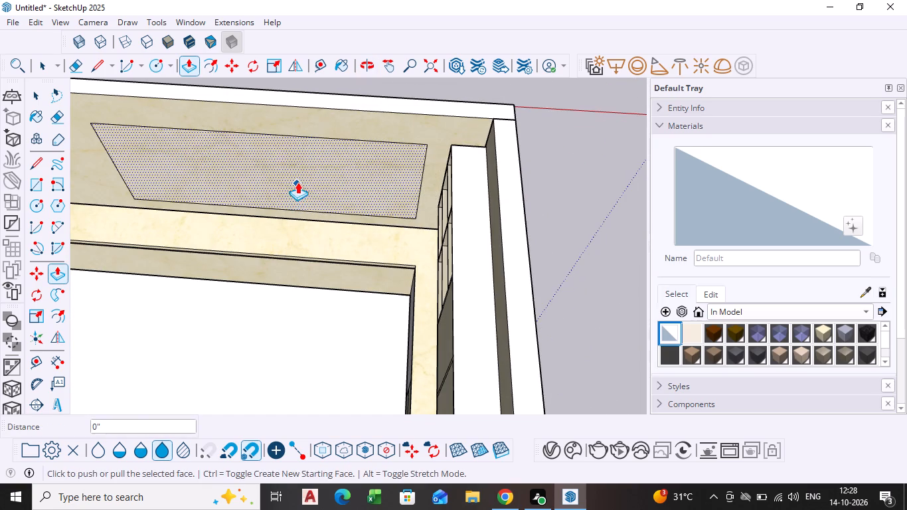
pyautogui.click(299, 179)
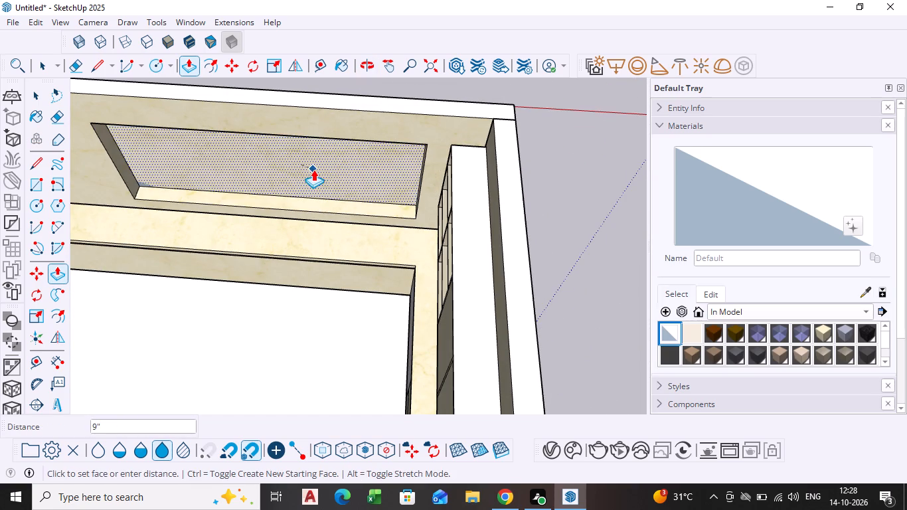
pyautogui.click(320, 157)
pyautogui.moveTo(309, 181); pyautogui.dragTo(376, 94, button='middle')
pyautogui.press('space')
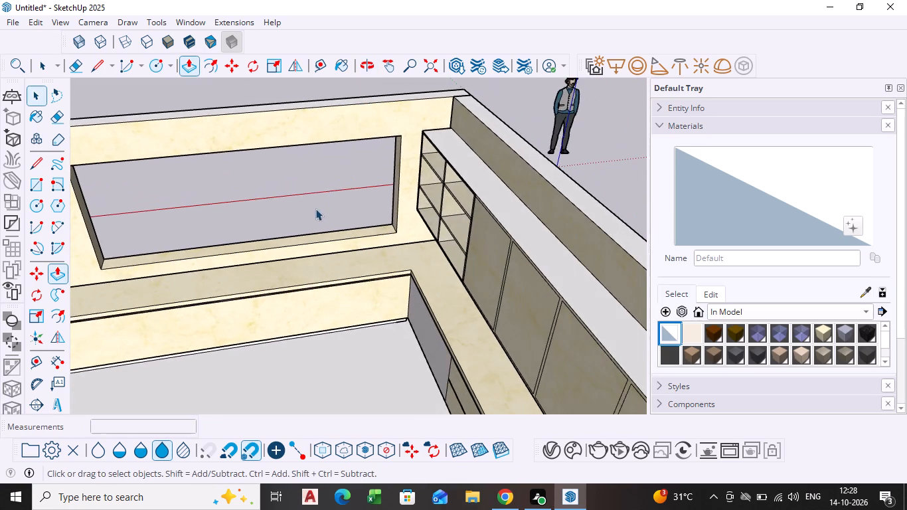
# Examine the window opening, both countertops and the upper and lower cabinets from several angles.
pyautogui.scroll(-6, 310, 222)
pyautogui.moveTo(308, 220); pyautogui.dragTo(357, 137, button='middle')
pyautogui.scroll(3, 268, 249)
pyautogui.moveTo(258, 262); pyautogui.dragTo(289, 291, button='middle')
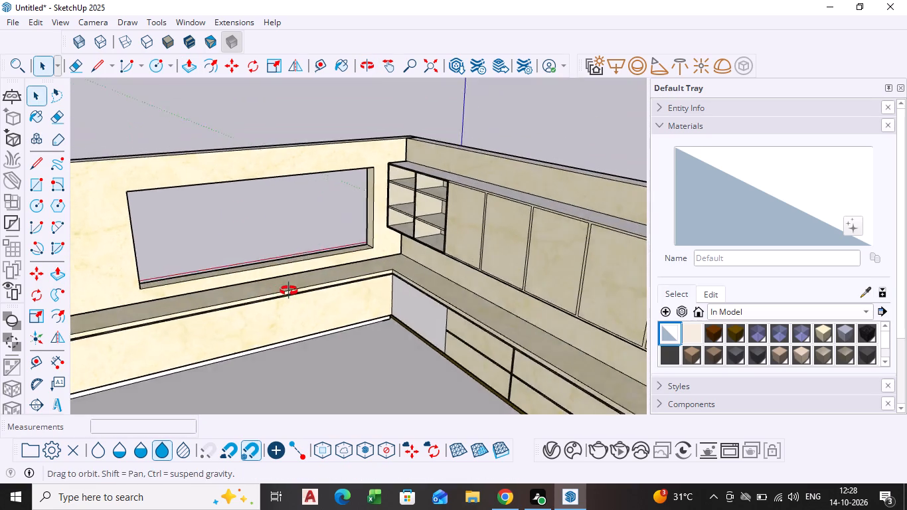
pyautogui.moveTo(289, 291); pyautogui.dragTo(353, 290, button='middle')
pyautogui.scroll(-3, 323, 278)
pyautogui.moveTo(256, 294); pyautogui.dragTo(246, 291, button='middle')
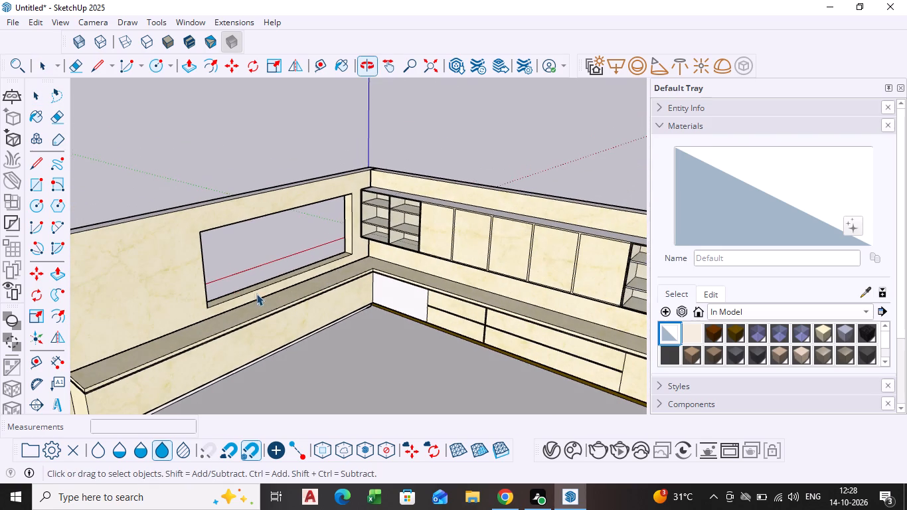
pyautogui.scroll(2, 258, 293)
pyautogui.scroll(-2, 283, 309)
pyautogui.keyDown('shift'); pyautogui.moveTo(276, 327); pyautogui.dragTo(269, 297, button='middle'); pyautogui.keyUp('shift')
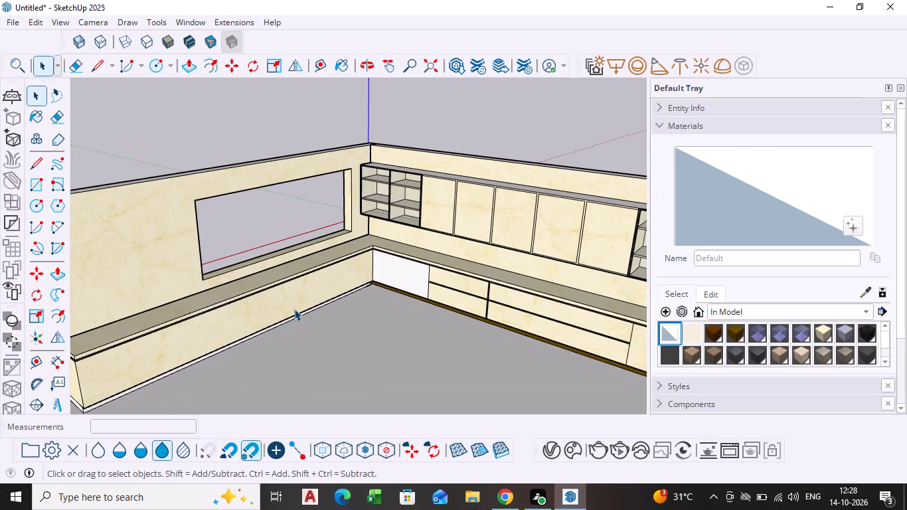
pyautogui.moveTo(317, 303); pyautogui.dragTo(380, 299, button='middle')
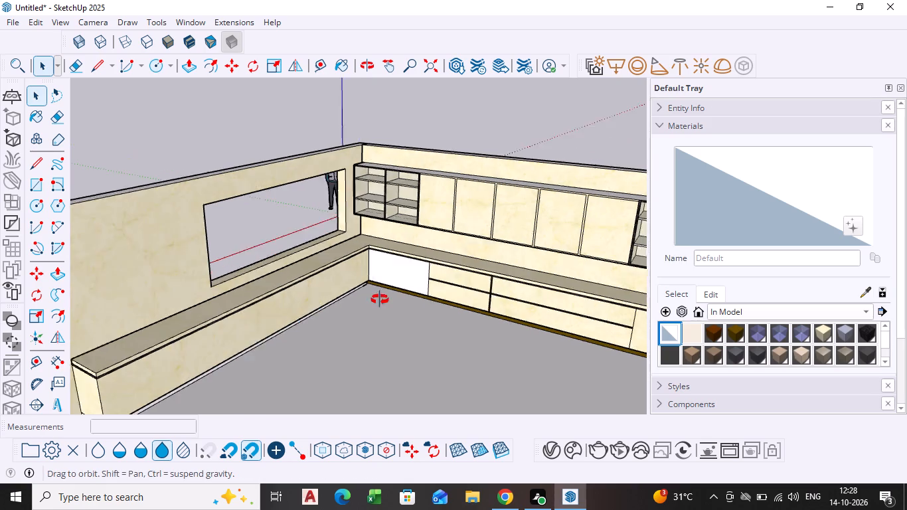
pyautogui.moveTo(380, 299); pyautogui.dragTo(427, 288, button='middle')
pyautogui.scroll(-2, 427, 288)
pyautogui.keyDown('shift'); pyautogui.moveTo(401, 288); pyautogui.dragTo(264, 263, button='middle'); pyautogui.keyUp('shift')
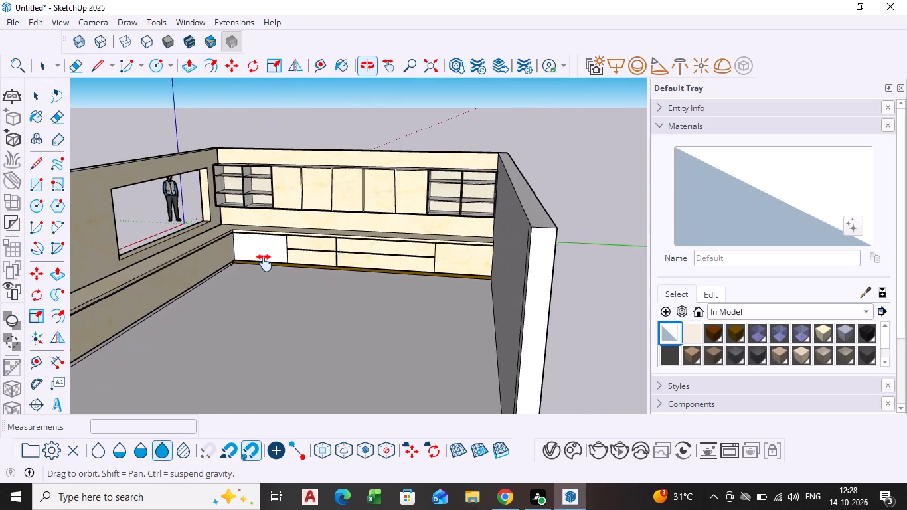
pyautogui.keyDown('shift'); pyautogui.moveTo(264, 263); pyautogui.dragTo(263, 263, button='middle'); pyautogui.keyUp('shift')
pyautogui.scroll(3, 242, 296)
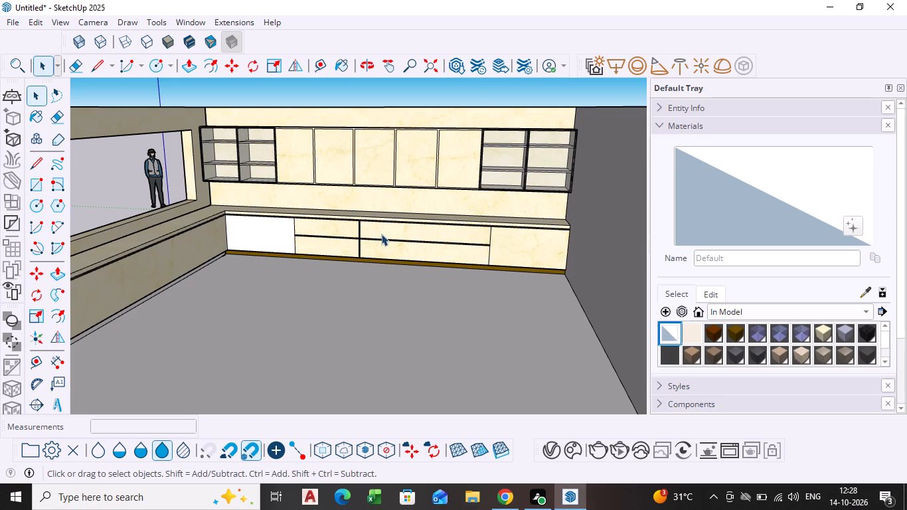
pyautogui.keyDown('shift'); pyautogui.scroll(-1, 313, 240); pyautogui.keyUp('shift')
pyautogui.keyDown('shift'); pyautogui.moveTo(313, 240); pyautogui.dragTo(360, 238, button='middle'); pyautogui.keyUp('shift')
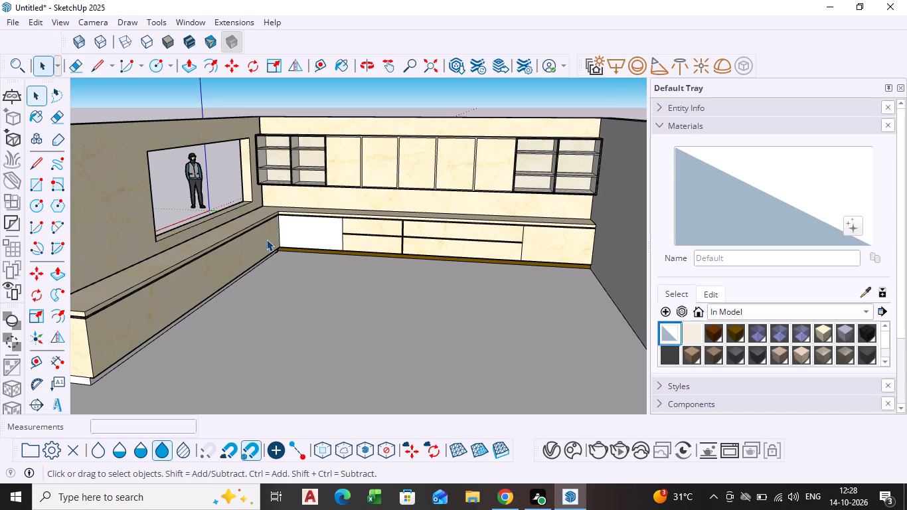
pyautogui.scroll(3, 232, 235)
pyautogui.moveTo(212, 243); pyautogui.dragTo(208, 303, button='middle')
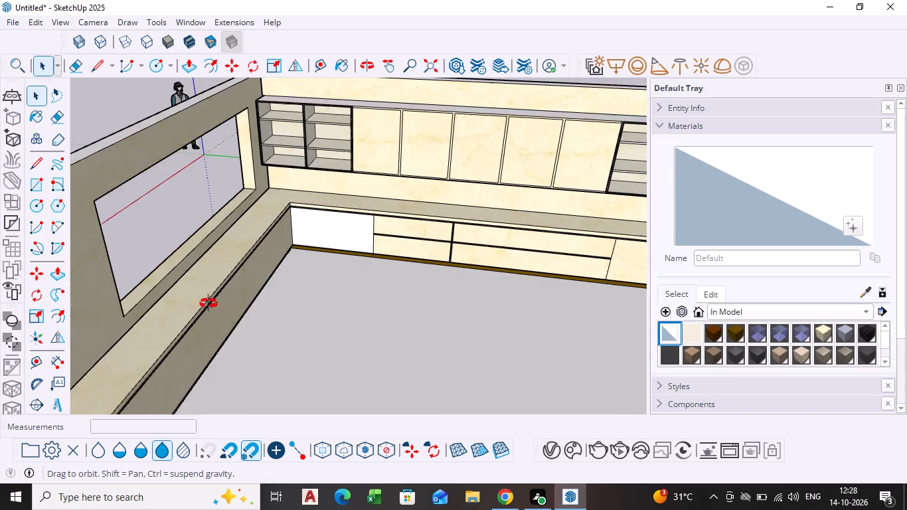
pyautogui.moveTo(208, 303); pyautogui.dragTo(208, 305, button='middle')
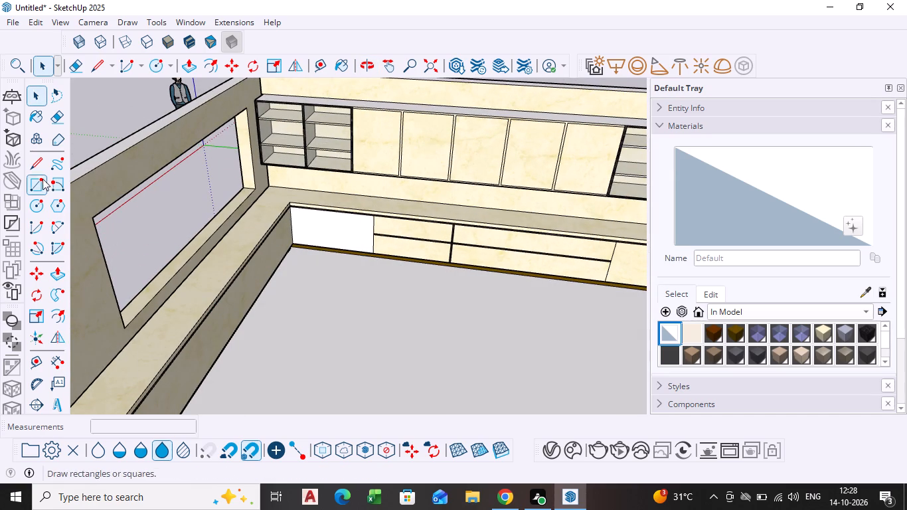
# Draw a rectangle about 3' 2" by 1' 2" on the side countertop below the window opening as a sink outline.
pyautogui.click(37, 177)
pyautogui.scroll(3, 189, 298)
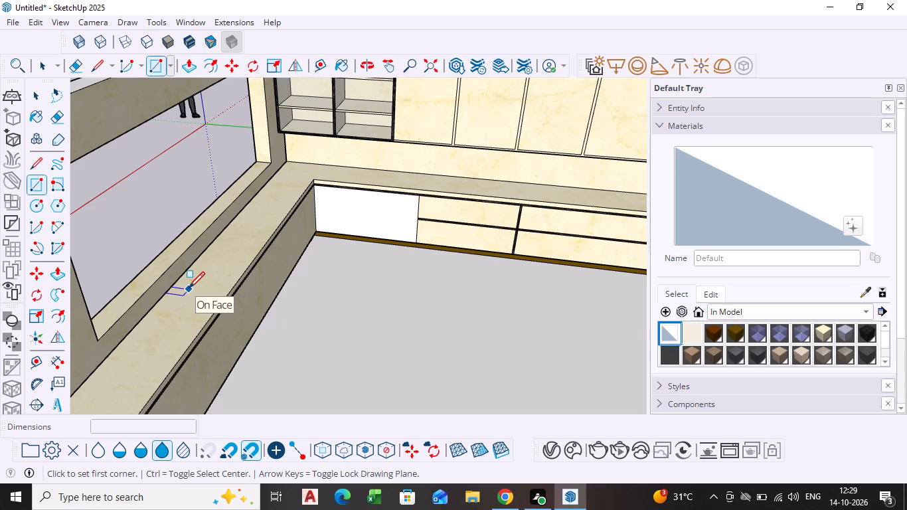
pyautogui.click(173, 299)
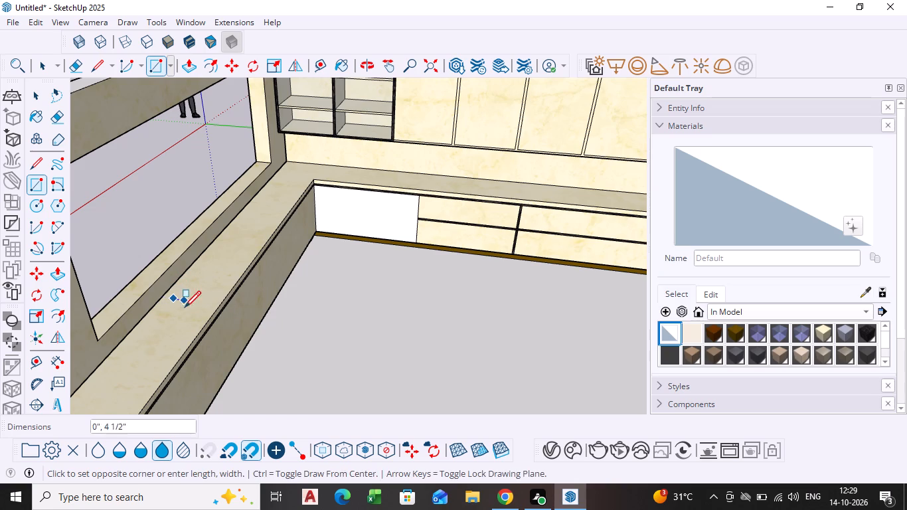
pyautogui.scroll(4, 247, 252)
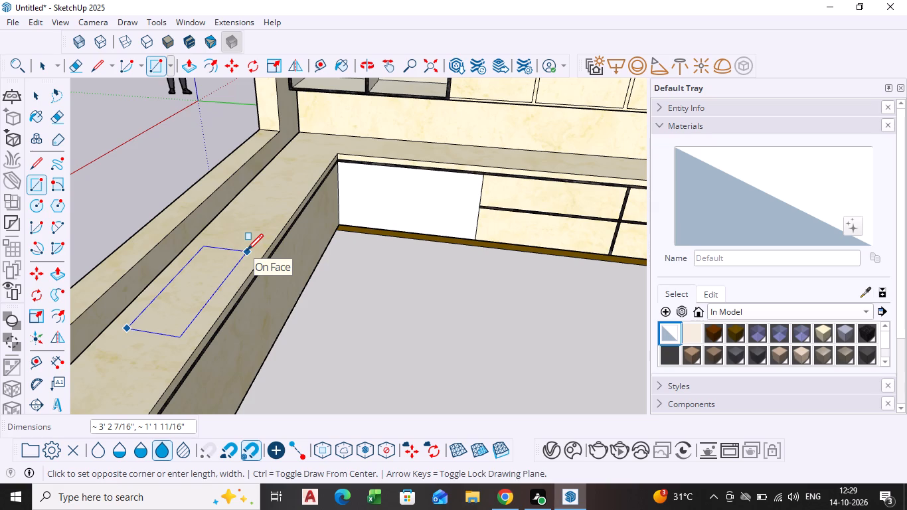
pyautogui.click(247, 252)
pyautogui.press('space')
# Push/Pull the sink rectangle down into the side countertop to form a shallow recess.
pyautogui.click(211, 278)
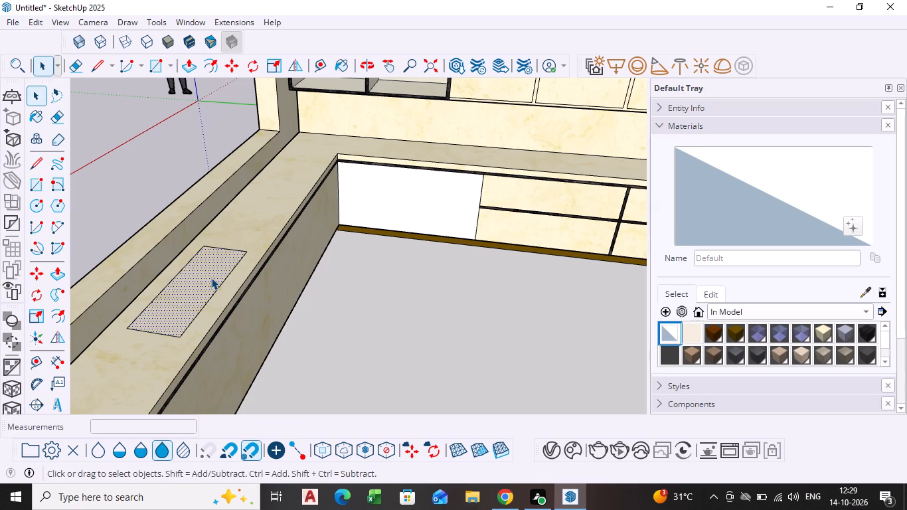
pyautogui.press('p')
pyautogui.click(211, 278)
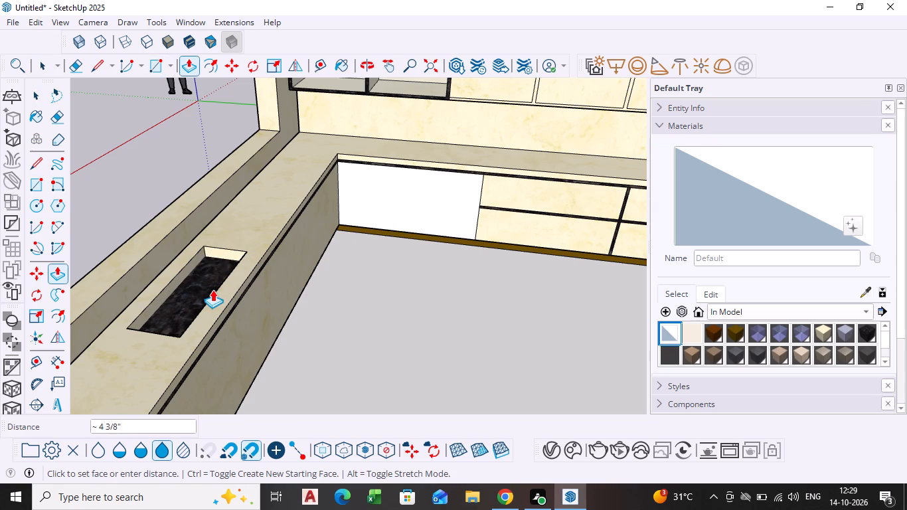
pyautogui.scroll(3, 209, 282)
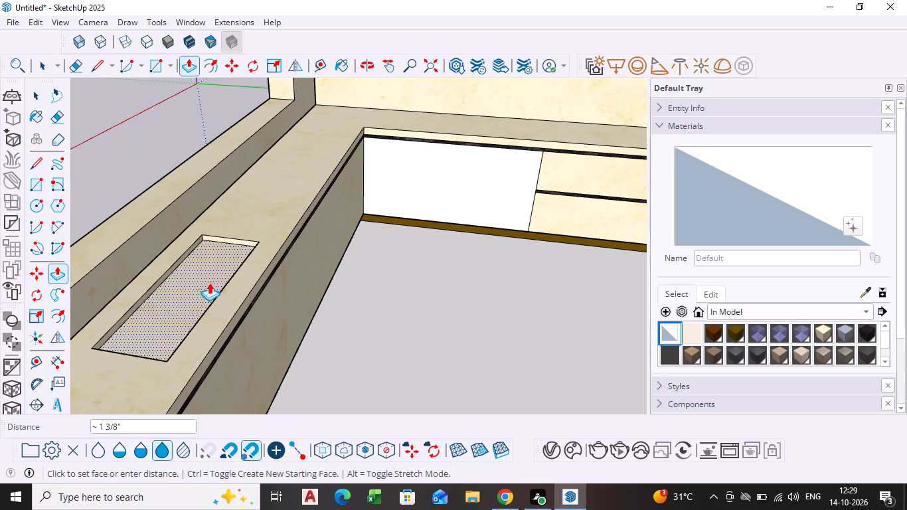
pyautogui.click(209, 288)
pyautogui.press('space')
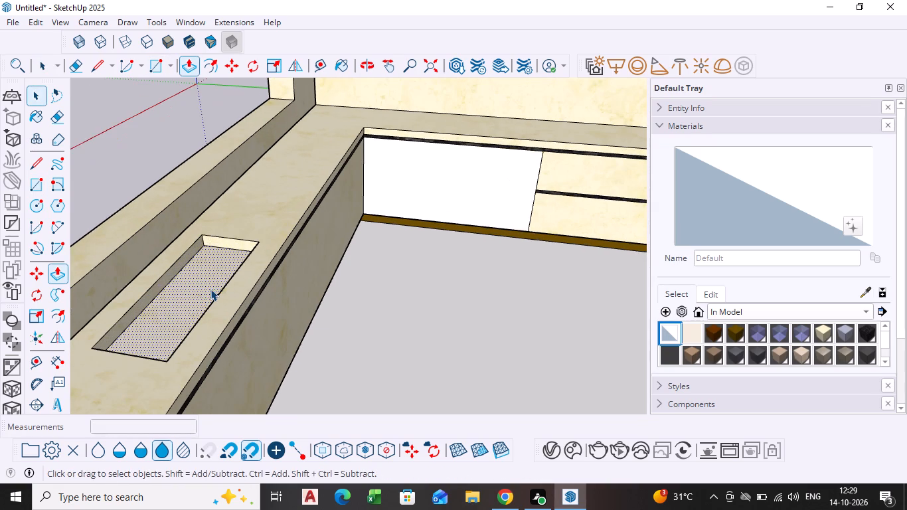
pyautogui.click(379, 296)
pyautogui.scroll(-6, 396, 307)
pyautogui.moveTo(410, 331); pyautogui.dragTo(363, 303, button='middle')
pyautogui.scroll(-3, 327, 303)
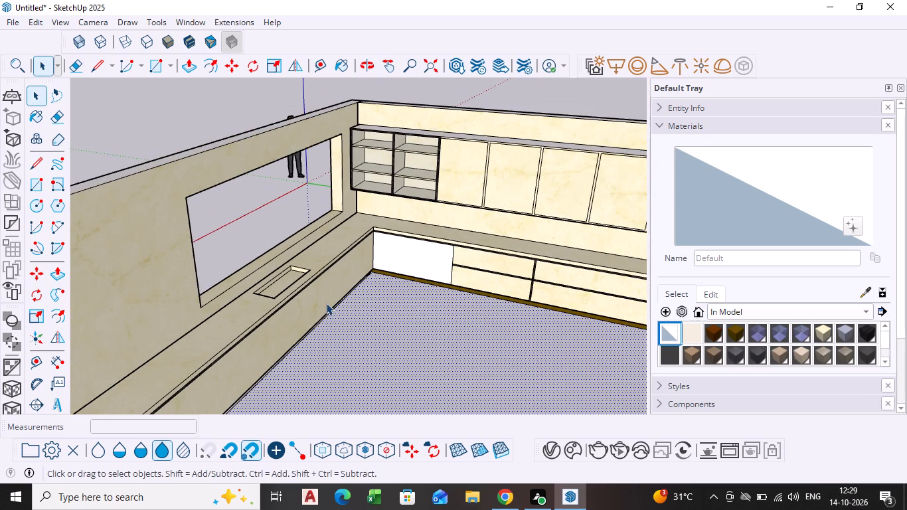
# Push/Pull the bottom of the sink recess down by about another 11/16".
pyautogui.scroll(14, 265, 284)
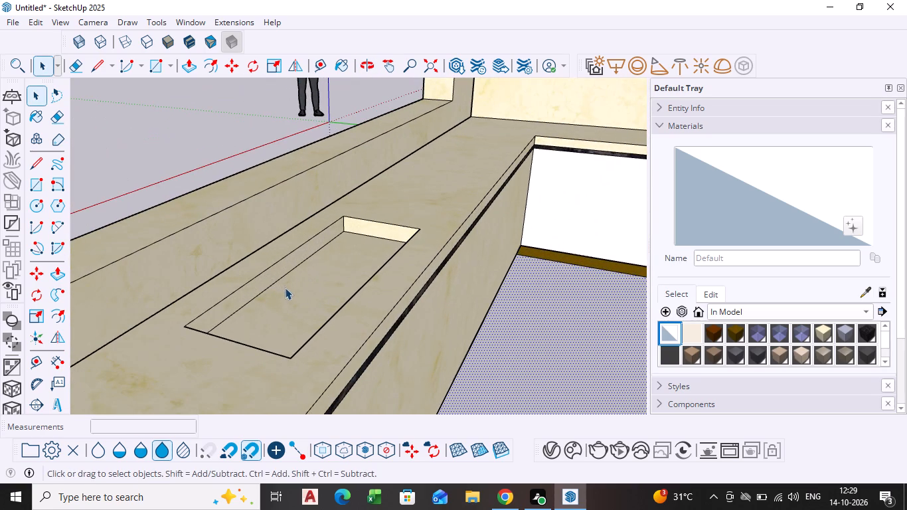
pyautogui.click(285, 289)
pyautogui.press('p')
pyautogui.click(291, 310)
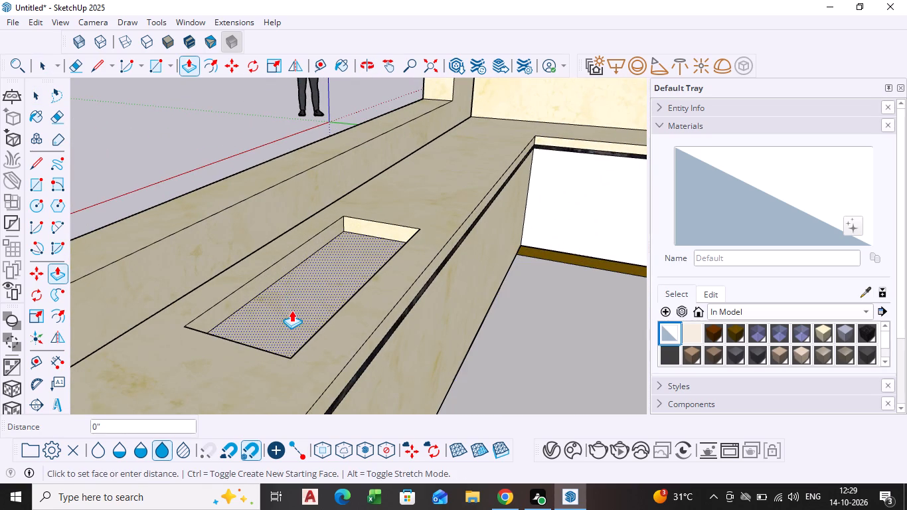
pyautogui.scroll(4, 291, 315)
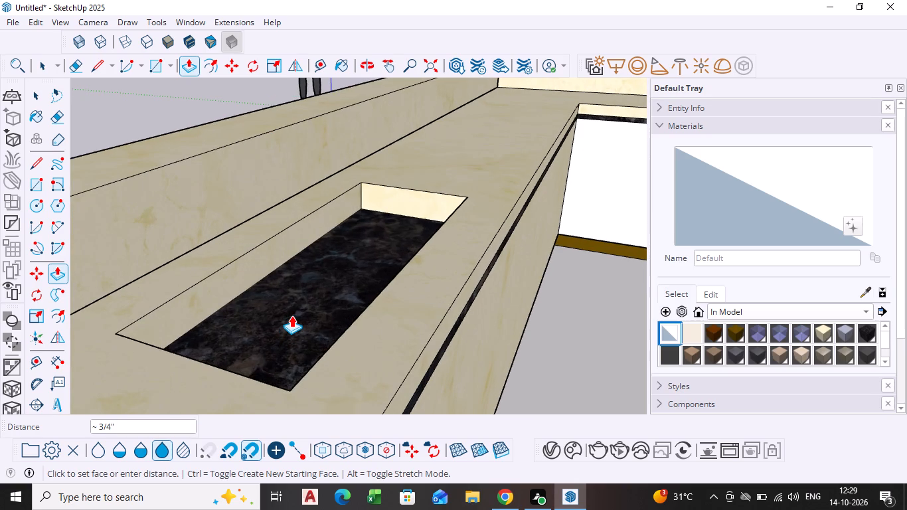
pyautogui.scroll(3, 291, 317)
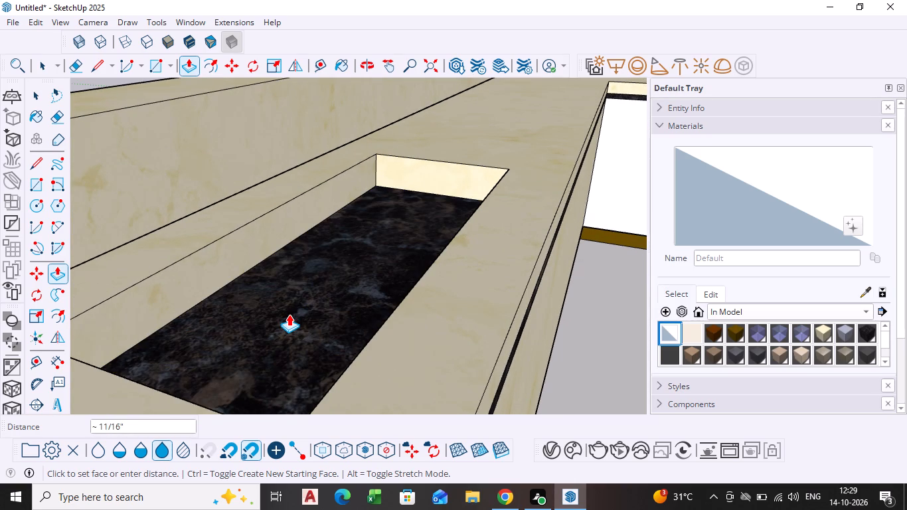
pyautogui.click(289, 312)
pyautogui.press('space')
pyautogui.click(622, 308)
# Examine the sink recess in relation to the window opening, the countertops and the corner cabinets.
pyautogui.scroll(-2, 533, 305)
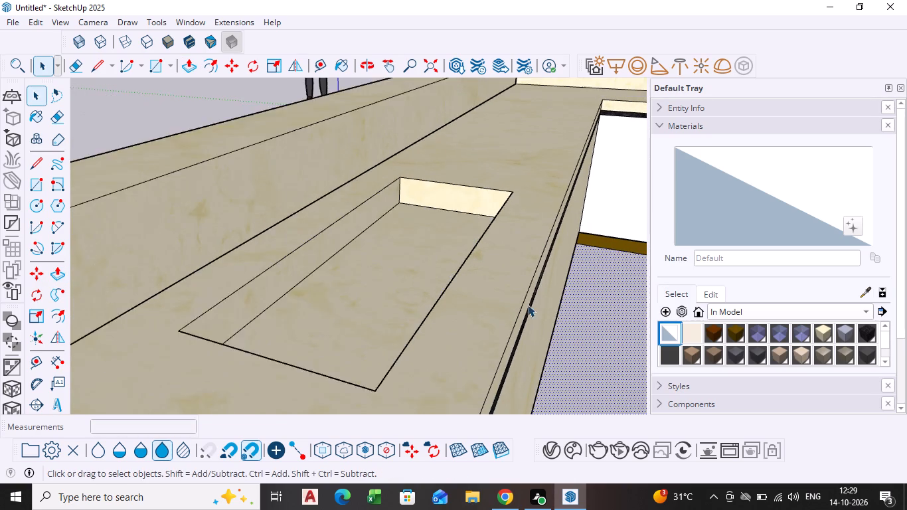
pyautogui.scroll(-17, 528, 305)
pyautogui.keyDown('shift'); pyautogui.moveTo(434, 328); pyautogui.dragTo(259, 252, button='middle'); pyautogui.keyUp('shift')
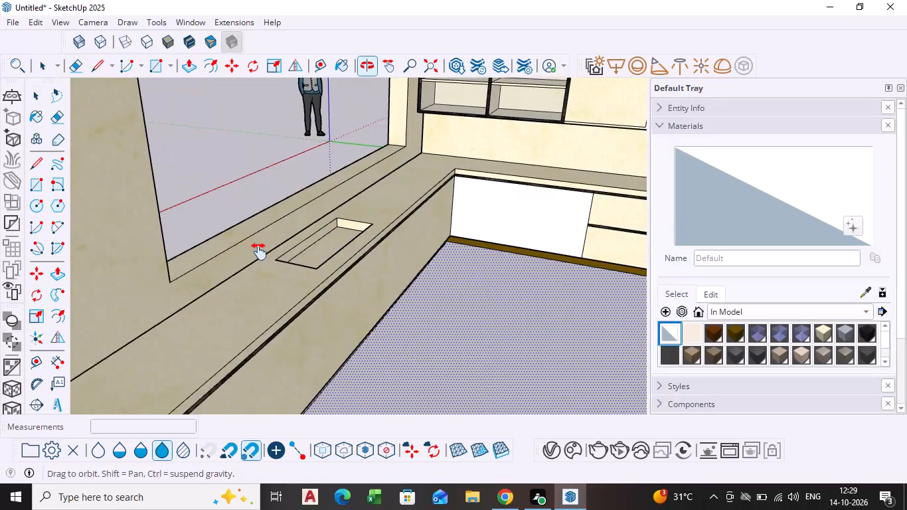
pyautogui.keyDown('shift'); pyautogui.moveTo(259, 252); pyautogui.dragTo(195, 213, button='middle'); pyautogui.keyUp('shift')
pyautogui.scroll(-2, 288, 260)
pyautogui.moveTo(288, 261); pyautogui.dragTo(325, 307, button='middle')
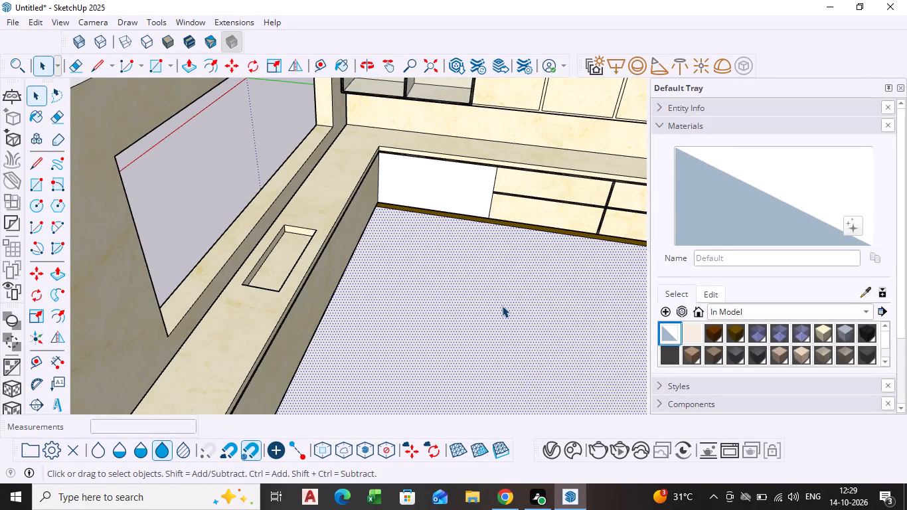
pyautogui.scroll(-3, 402, 307)
pyautogui.moveTo(387, 308); pyautogui.dragTo(327, 260, button='middle')
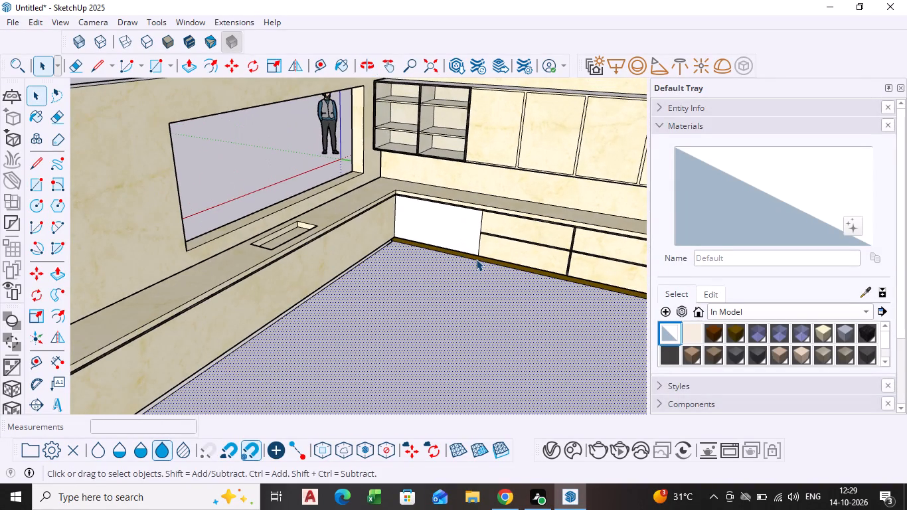
pyautogui.scroll(-3, 474, 284)
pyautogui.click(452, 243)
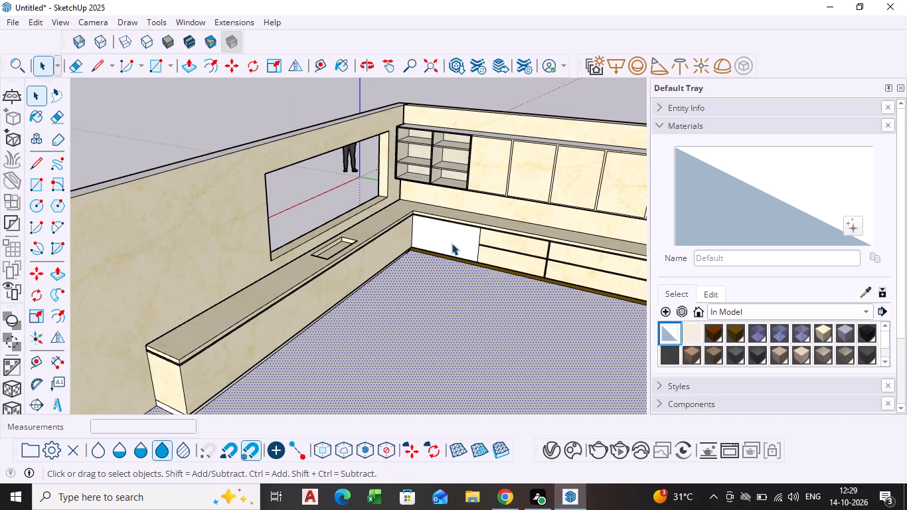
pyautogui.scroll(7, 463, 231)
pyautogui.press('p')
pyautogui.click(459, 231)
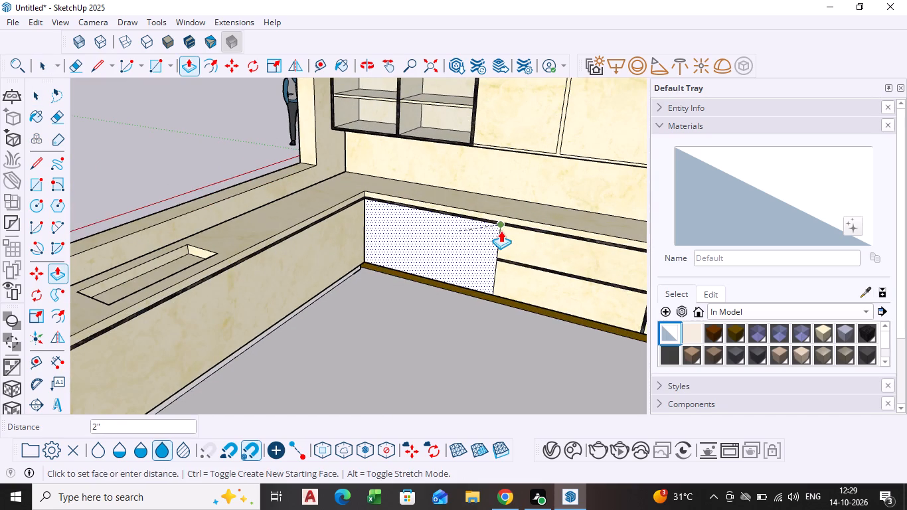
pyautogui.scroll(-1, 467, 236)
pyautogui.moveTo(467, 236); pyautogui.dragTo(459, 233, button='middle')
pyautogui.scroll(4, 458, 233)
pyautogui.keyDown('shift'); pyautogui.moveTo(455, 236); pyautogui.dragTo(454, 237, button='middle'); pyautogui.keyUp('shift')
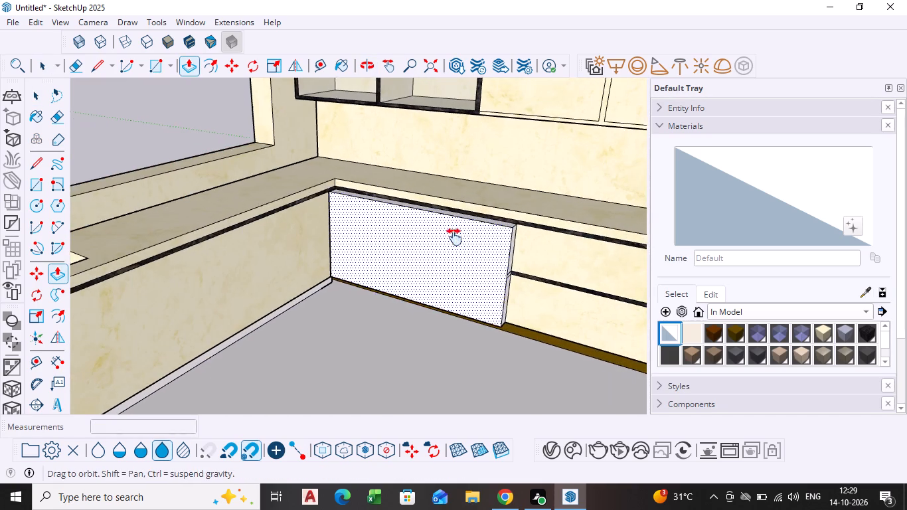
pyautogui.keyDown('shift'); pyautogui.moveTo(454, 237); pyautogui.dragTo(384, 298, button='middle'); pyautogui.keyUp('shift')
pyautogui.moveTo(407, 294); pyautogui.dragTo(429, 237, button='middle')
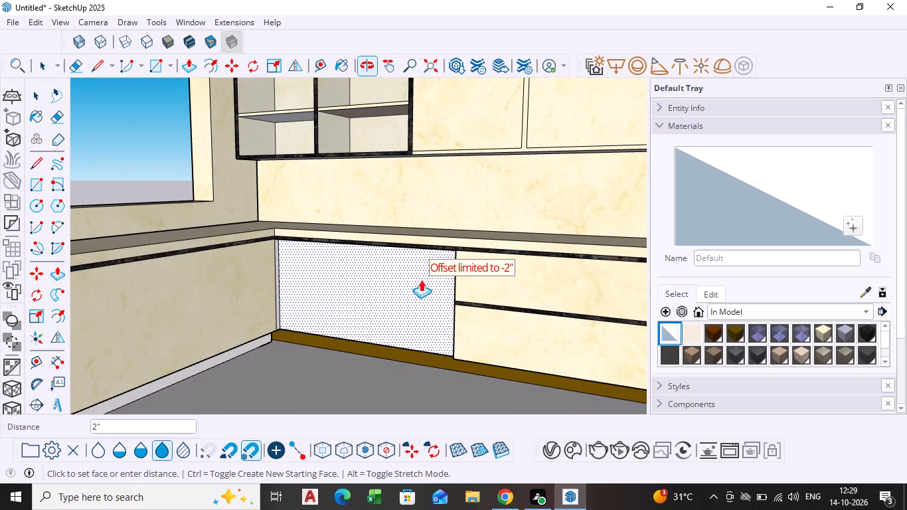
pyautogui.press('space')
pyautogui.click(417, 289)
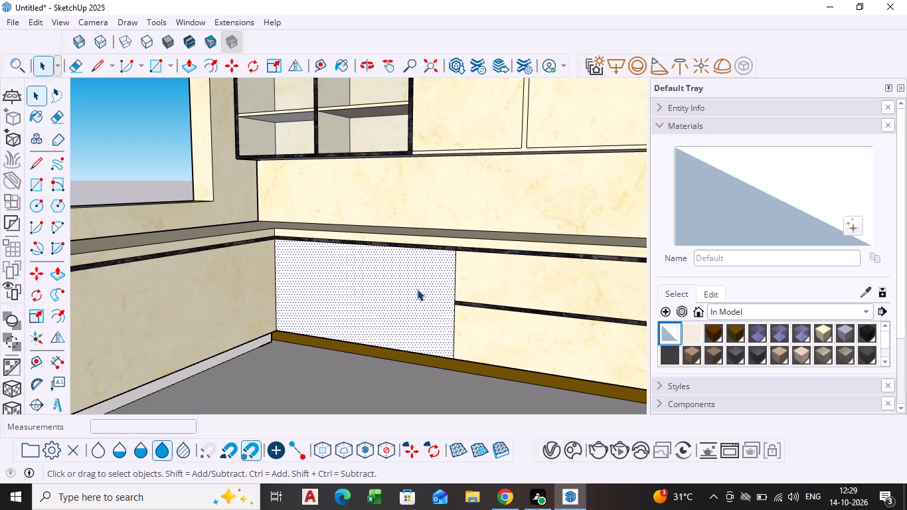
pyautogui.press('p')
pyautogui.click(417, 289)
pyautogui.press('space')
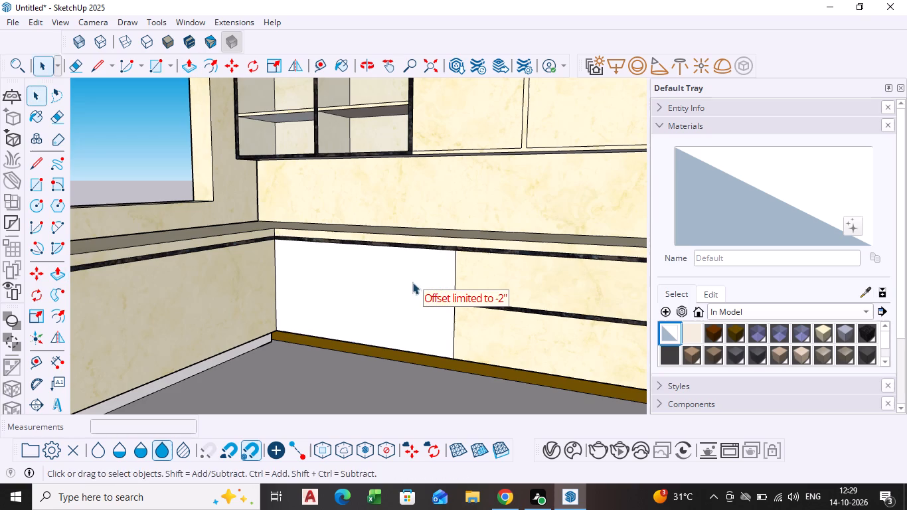
# Push/Pull the blank white panel of the lower cabinet at the corner 2" inward.
pyautogui.moveTo(412, 283); pyautogui.dragTo(424, 353, button='middle')
pyautogui.scroll(3, 390, 345)
pyautogui.click(347, 325)
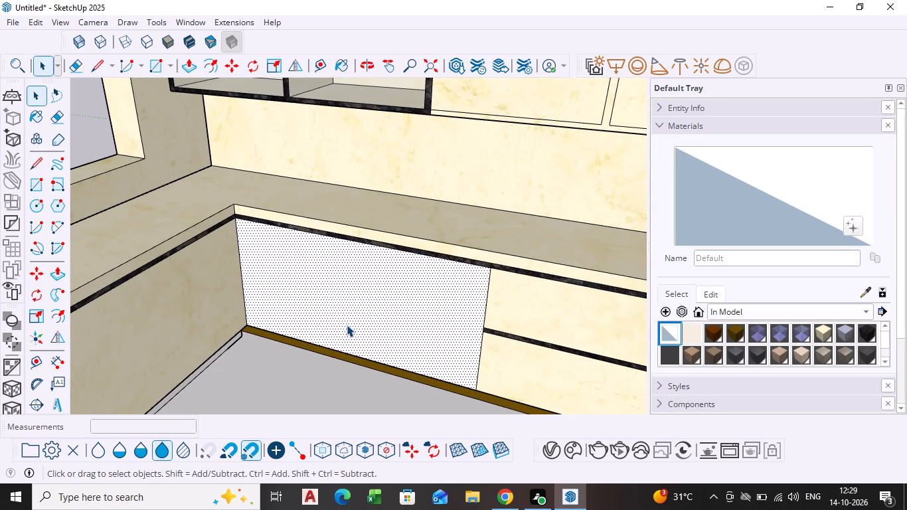
pyautogui.press('p')
pyautogui.click(347, 325)
pyautogui.click(388, 288)
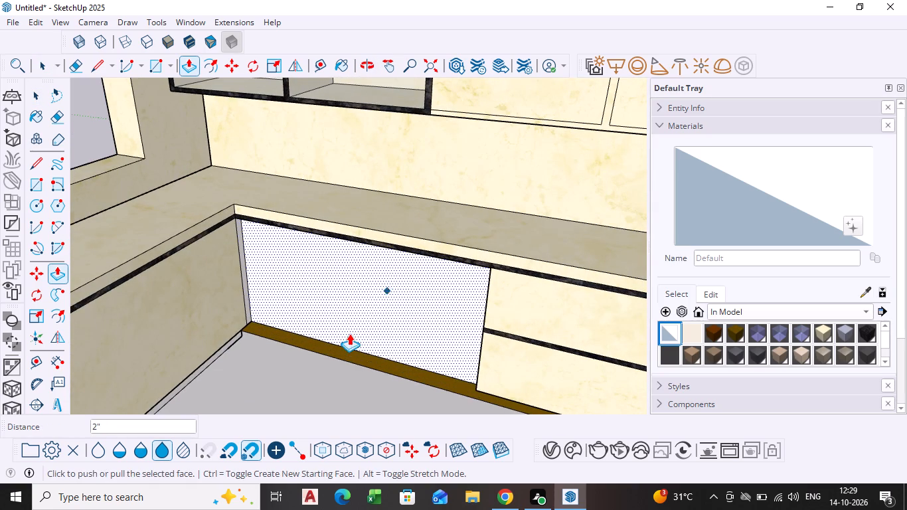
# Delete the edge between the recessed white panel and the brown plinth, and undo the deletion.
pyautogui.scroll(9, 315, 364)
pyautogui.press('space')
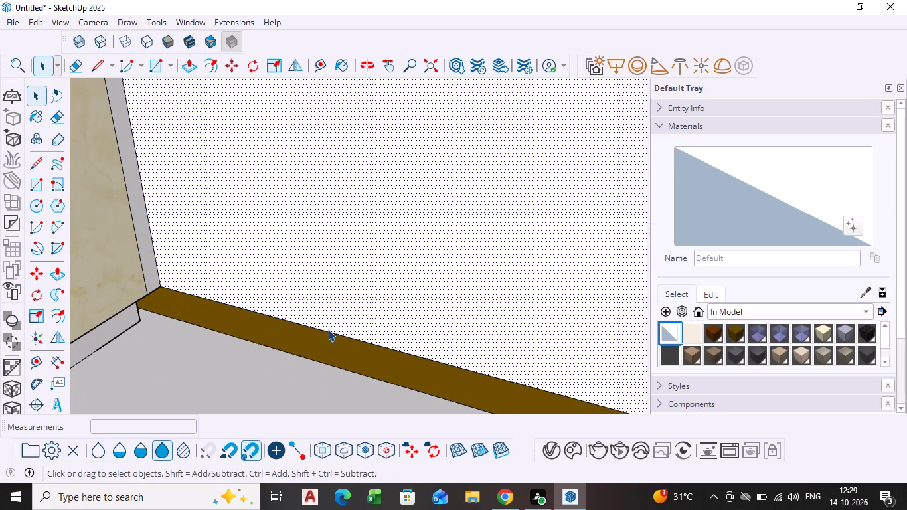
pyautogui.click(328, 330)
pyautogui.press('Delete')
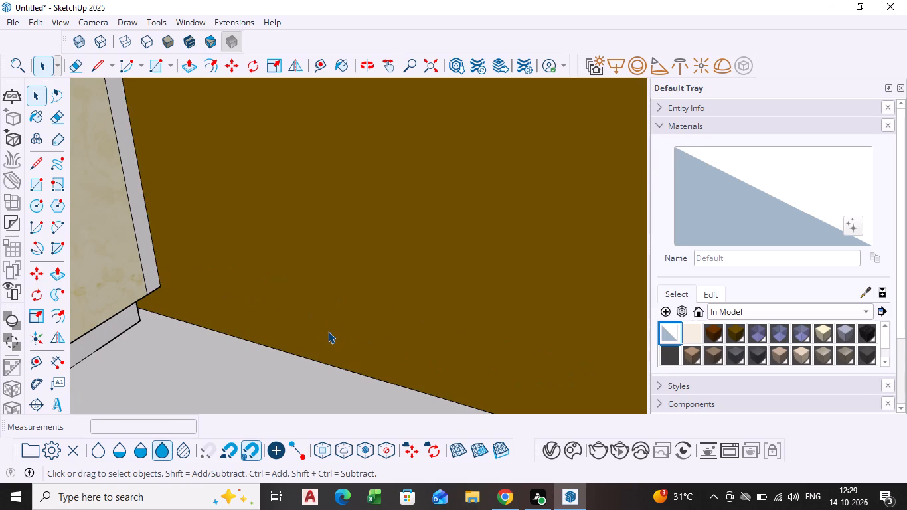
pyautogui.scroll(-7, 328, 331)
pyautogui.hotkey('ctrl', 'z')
# Push/Pull the white corner panel deep into the lower cabinet to form an open niche beside the drawers.
pyautogui.scroll(-1, 327, 309)
pyautogui.click(331, 297)
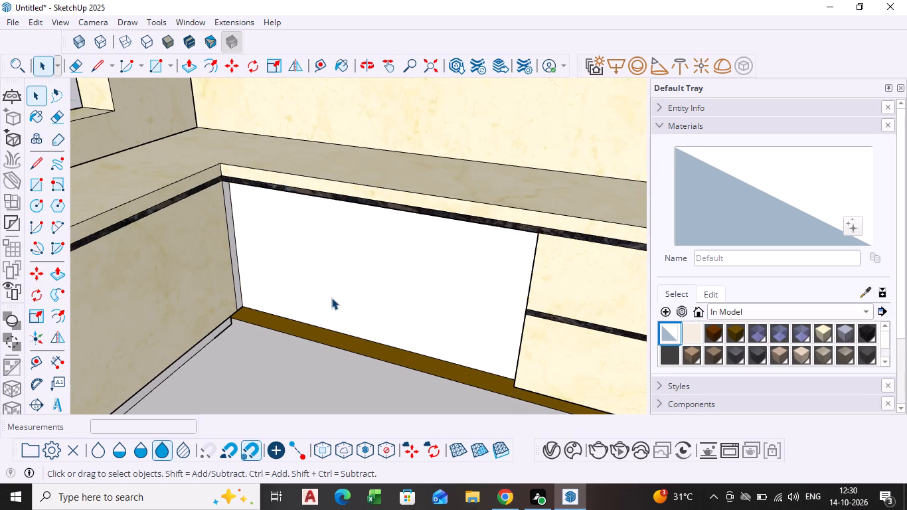
pyautogui.press('p')
pyautogui.click(331, 297)
pyautogui.moveTo(331, 297); pyautogui.dragTo(350, 256)
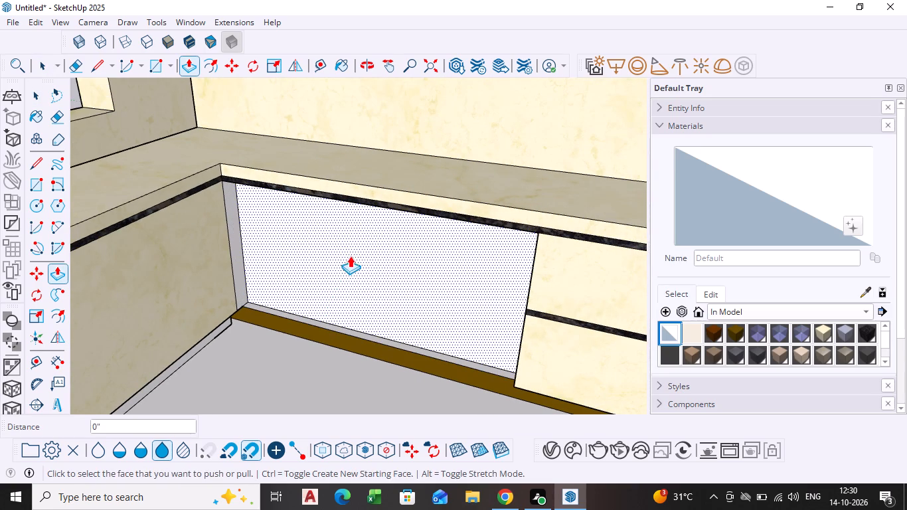
pyautogui.moveTo(350, 256); pyautogui.dragTo(363, 239)
pyautogui.scroll(-1, 341, 270)
pyautogui.moveTo(341, 270); pyautogui.dragTo(349, 240, button='middle')
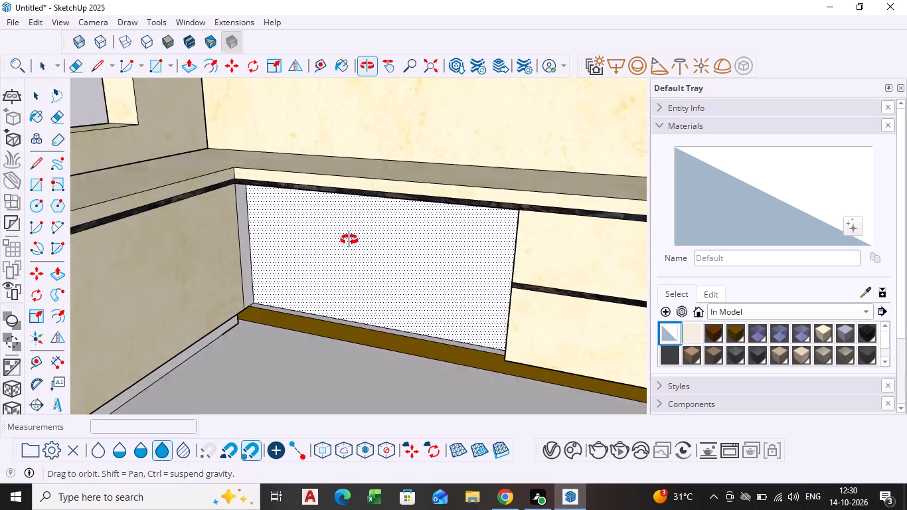
pyautogui.moveTo(349, 240); pyautogui.dragTo(382, 239, button='middle')
pyautogui.moveTo(353, 274); pyautogui.dragTo(378, 234)
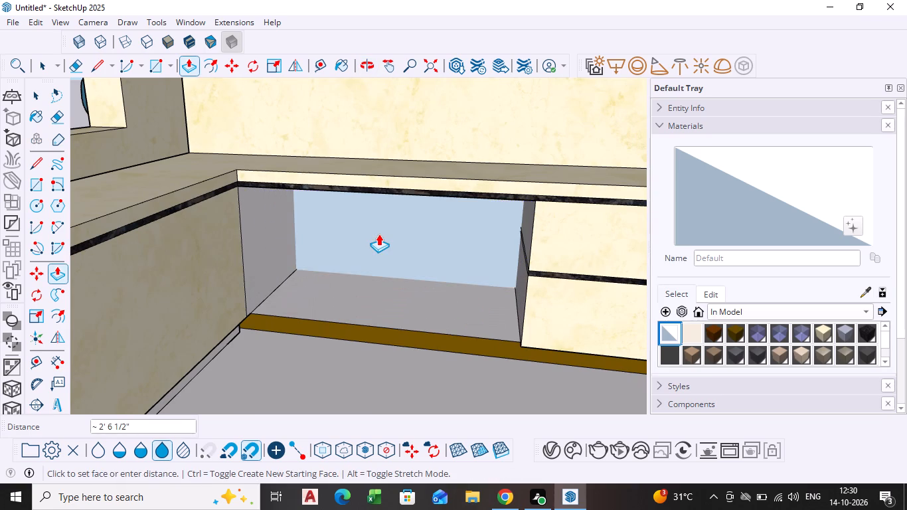
pyautogui.moveTo(378, 234); pyautogui.dragTo(378, 244)
pyautogui.press('space')
# Examine the open corner niche, the sink recess, the window opening and the cabinets from several distances and angles.
pyautogui.scroll(-3, 368, 341)
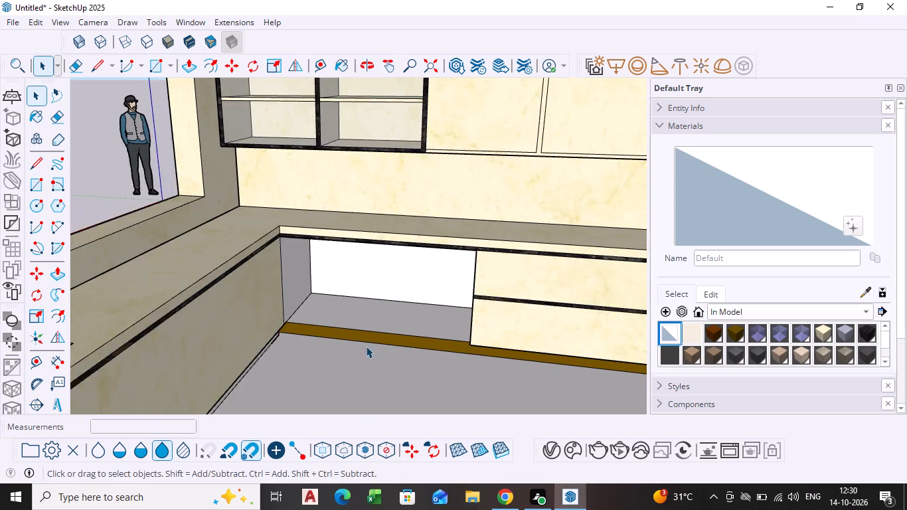
pyautogui.scroll(-4, 366, 346)
pyautogui.moveTo(362, 354); pyautogui.dragTo(325, 315, button='middle')
pyautogui.scroll(1, 323, 314)
pyautogui.scroll(-10, 321, 314)
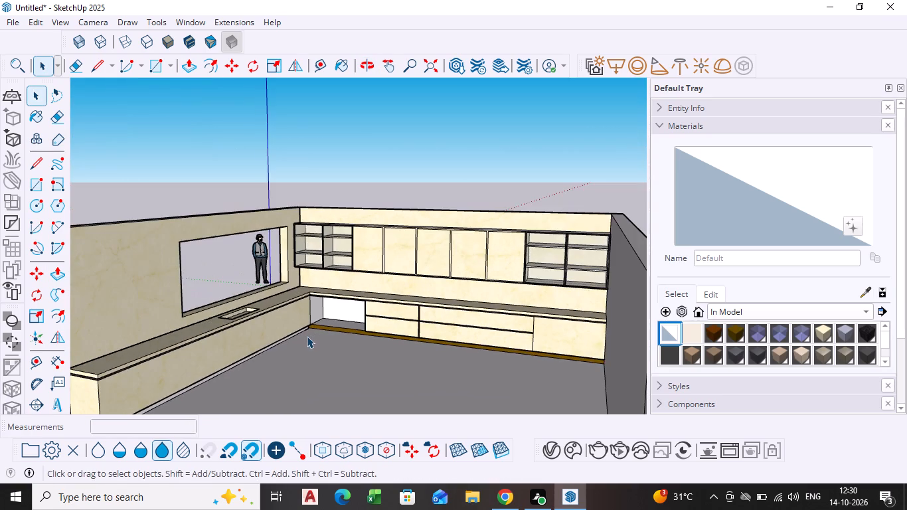
pyautogui.scroll(8, 330, 288)
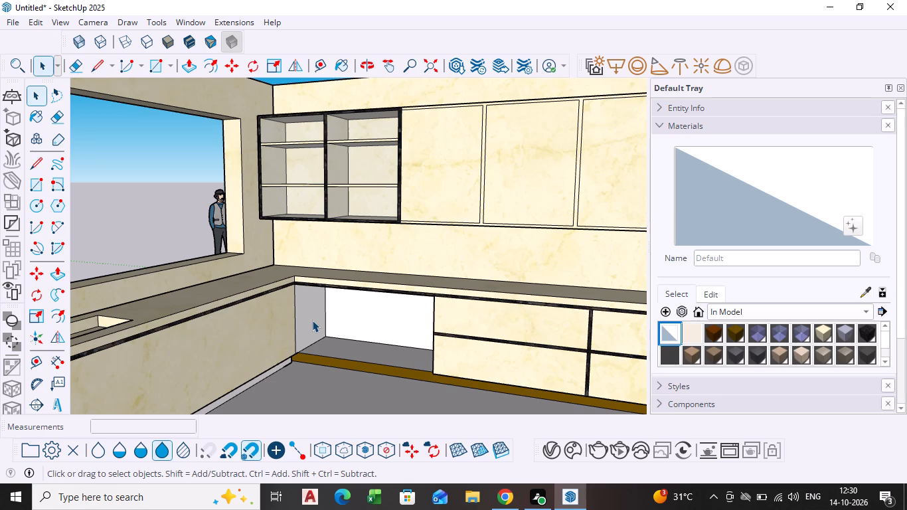
pyautogui.scroll(-4, 321, 297)
pyautogui.scroll(-4, 272, 333)
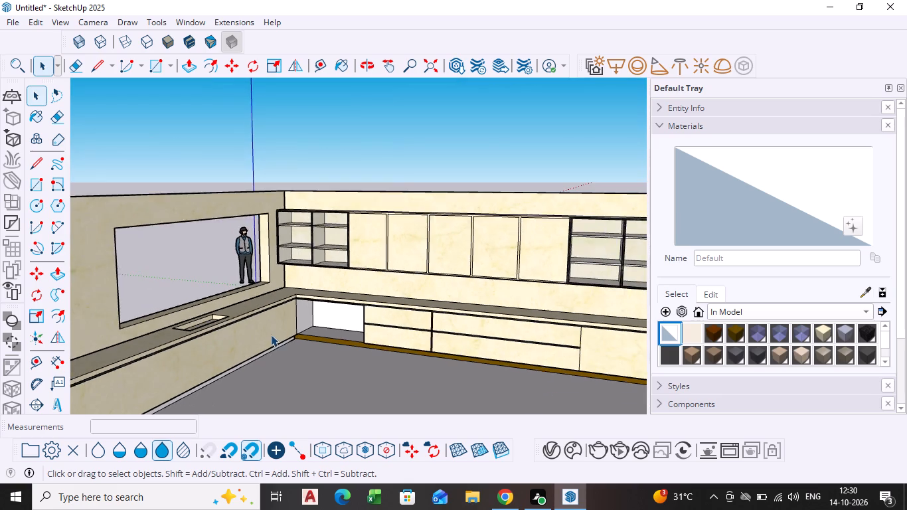
pyautogui.scroll(-2, 271, 335)
pyautogui.keyDown('shift'); pyautogui.moveTo(271, 335); pyautogui.dragTo(307, 278, button='middle'); pyautogui.keyUp('shift')
pyautogui.scroll(5, 262, 283)
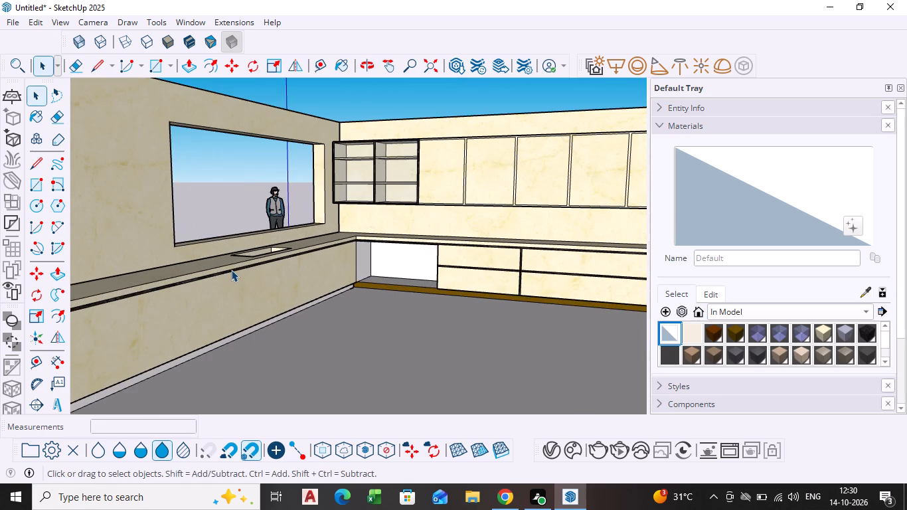
# Push/Pull the end face of the side cabinet under the window about 7' 9 3/4" inward to shorten the cabinet.
pyautogui.scroll(-4, 175, 290)
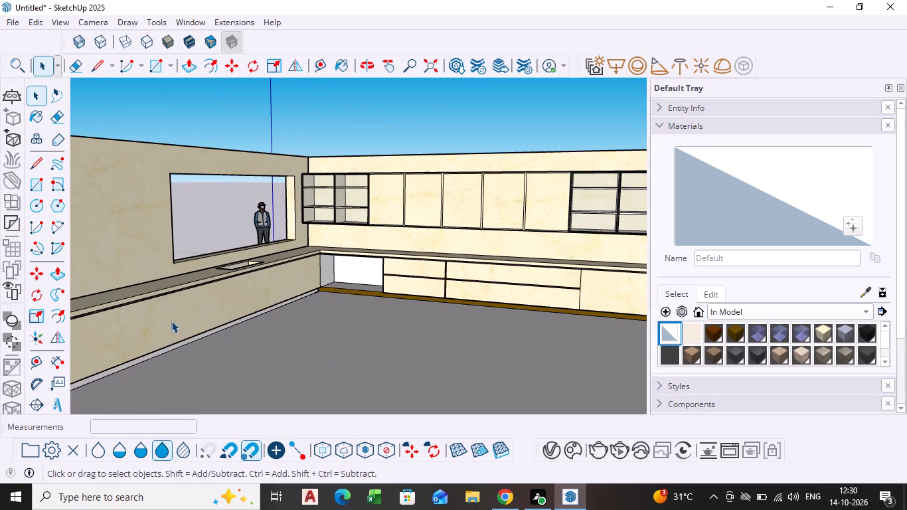
pyautogui.keyDown('shift'); pyautogui.moveTo(171, 322); pyautogui.dragTo(303, 291, button='middle'); pyautogui.keyUp('shift')
pyautogui.scroll(4, 236, 292)
pyautogui.click(215, 319)
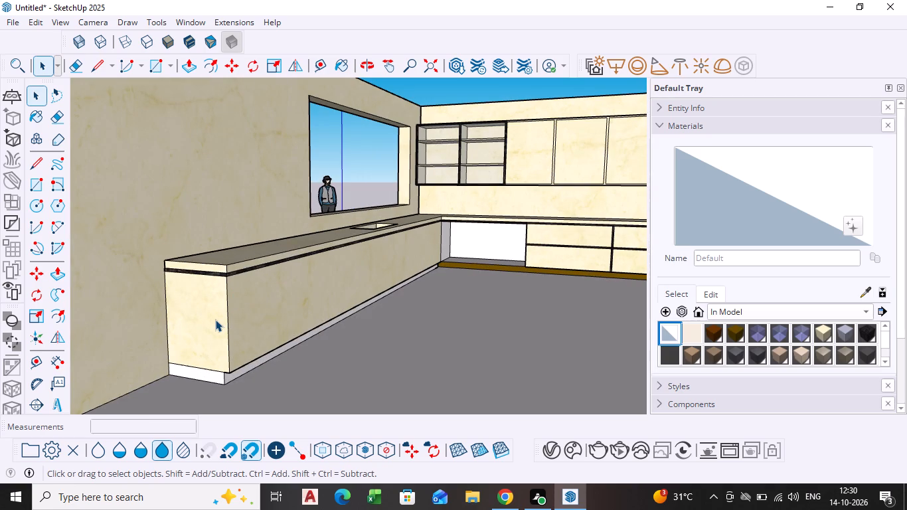
pyautogui.press('p')
pyautogui.click(215, 319)
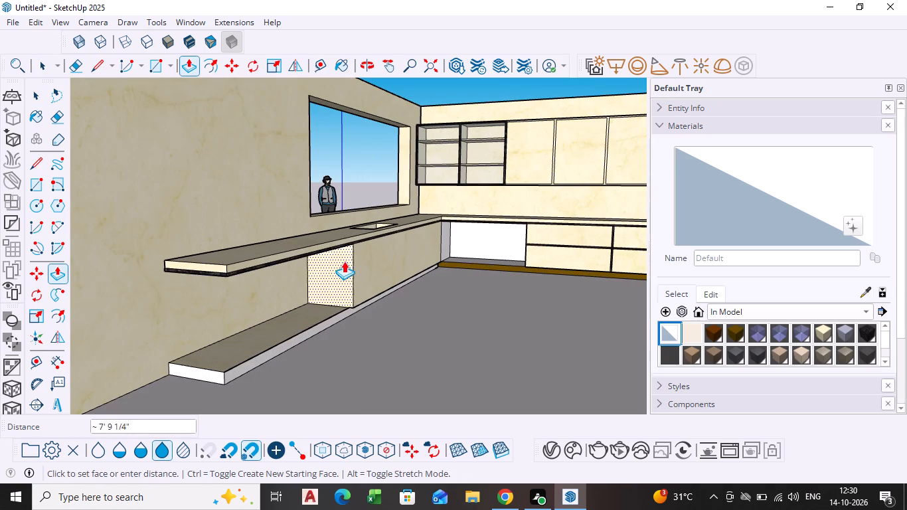
pyautogui.click(341, 263)
# Push/Pull the end face of the white plinth back by the same distance, flush with the shortened side cabinet.
pyautogui.scroll(3, 179, 384)
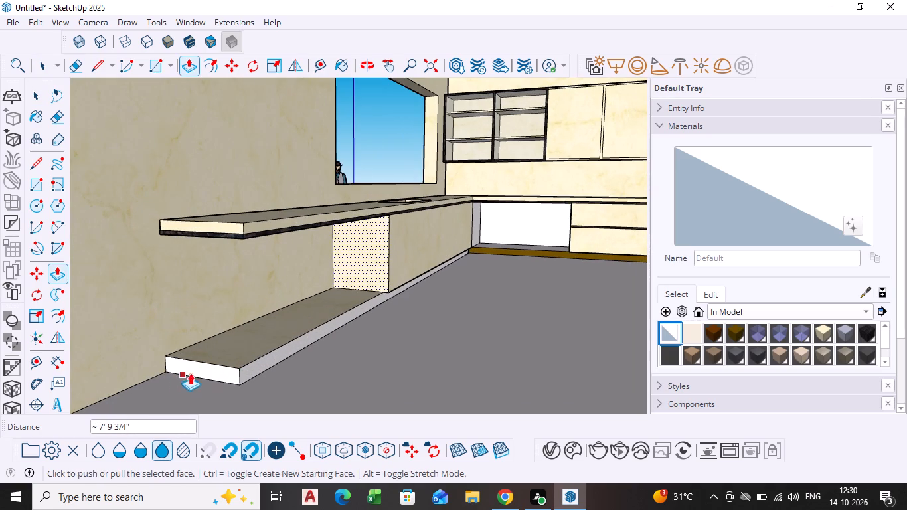
pyautogui.press('space')
pyautogui.click(203, 371)
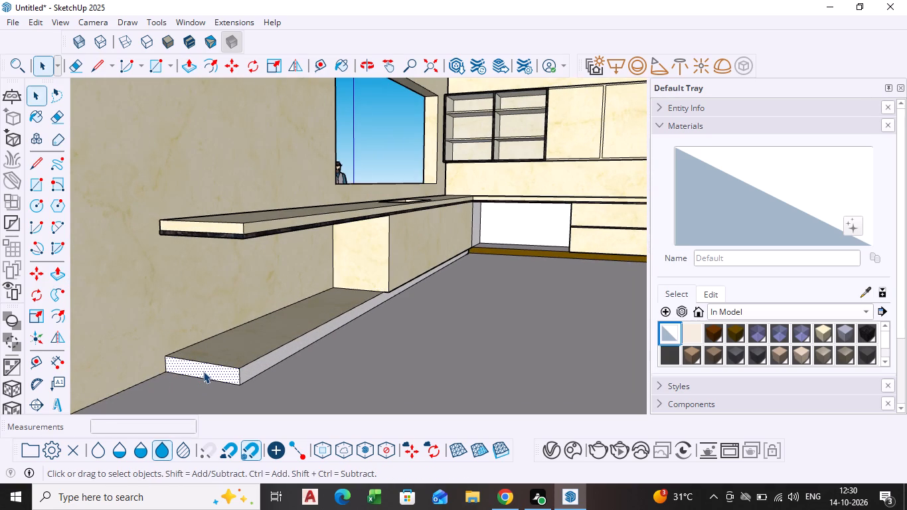
pyautogui.press('p')
pyautogui.doubleClick(203, 371)
pyautogui.press('space')
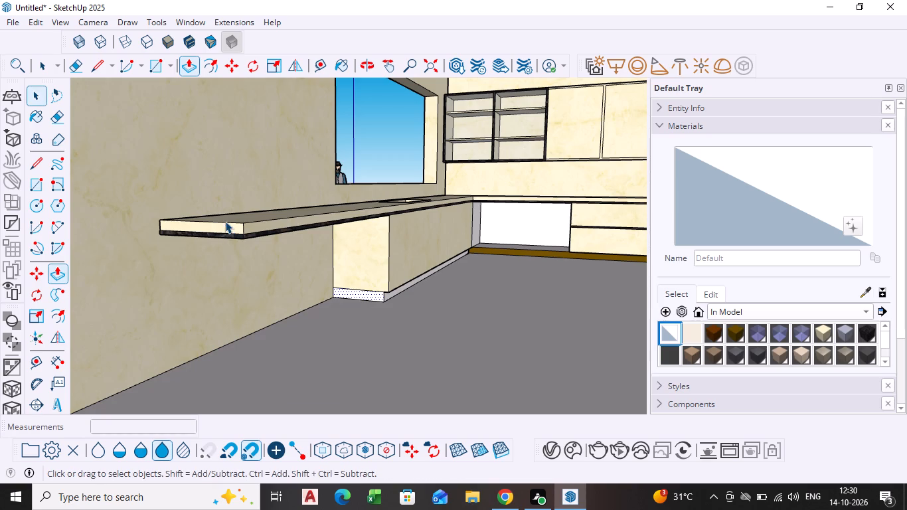
# Push/Pull the end faces of the side countertop and the dark strip beneath it back by the same distance as the cabinet.
pyautogui.click(224, 226)
pyautogui.press('p')
pyautogui.doubleClick(224, 226)
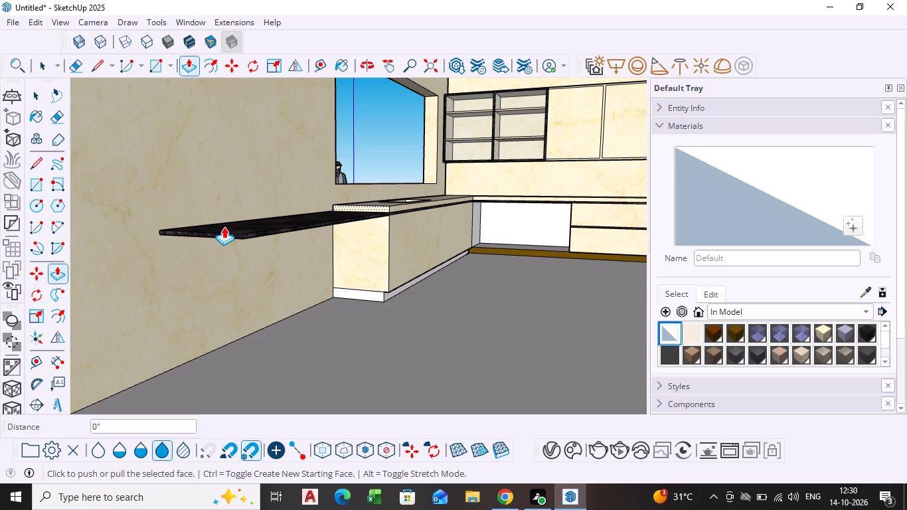
pyautogui.press('space')
pyautogui.scroll(4, 223, 234)
pyautogui.click(223, 236)
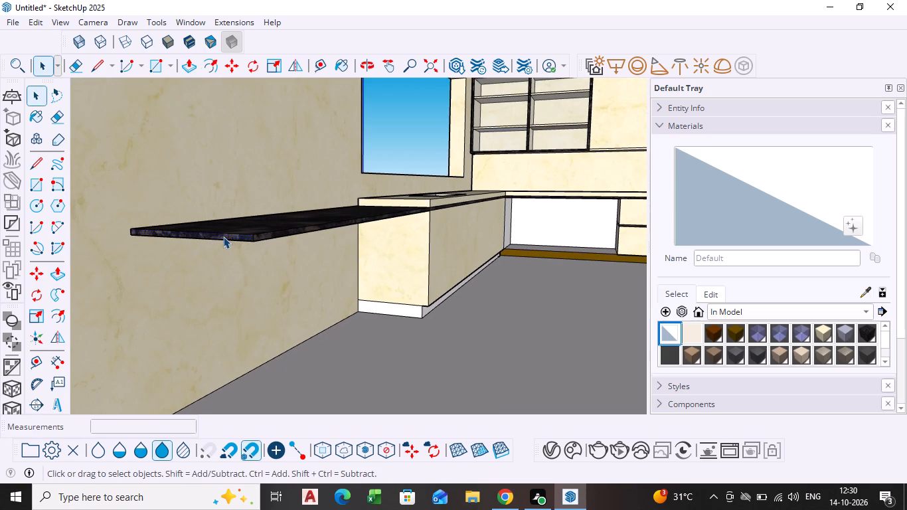
pyautogui.press('p')
pyautogui.doubleClick(223, 236)
pyautogui.press('space')
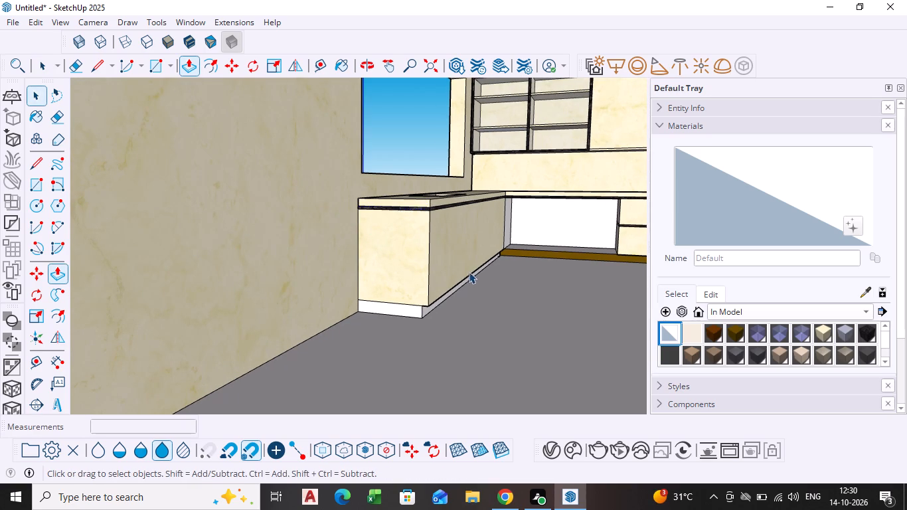
# Examine the shortened side counter together with the corner niche and the back-wall cabinets from several angles.
pyautogui.scroll(-4, 471, 277)
pyautogui.keyDown('shift'); pyautogui.moveTo(471, 277); pyautogui.dragTo(248, 296, button='middle'); pyautogui.keyUp('shift')
pyautogui.scroll(4, 248, 290)
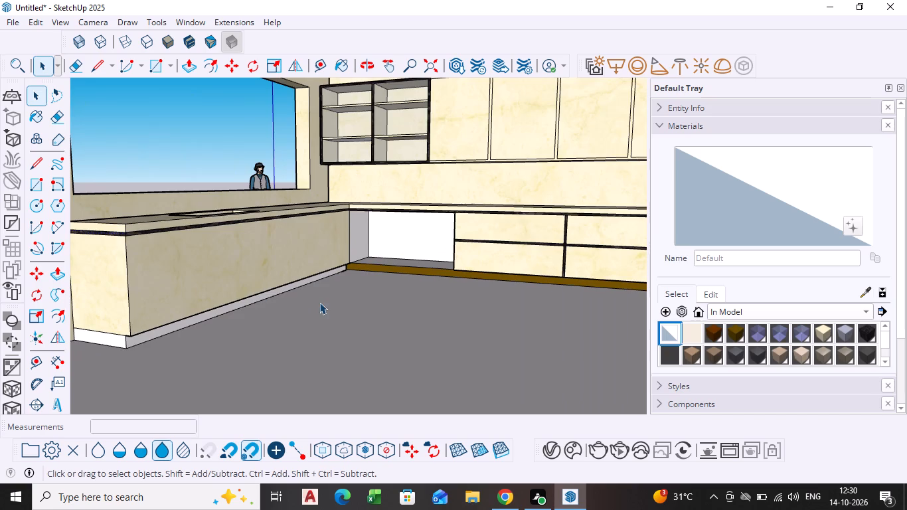
pyautogui.scroll(-2, 323, 302)
pyautogui.keyDown('shift'); pyautogui.scroll(-1, 356, 284); pyautogui.keyUp('shift')
pyautogui.keyDown('shift'); pyautogui.moveTo(354, 284); pyautogui.dragTo(272, 301, button='middle'); pyautogui.keyUp('shift')
pyautogui.moveTo(312, 323); pyautogui.dragTo(339, 325, button='middle')
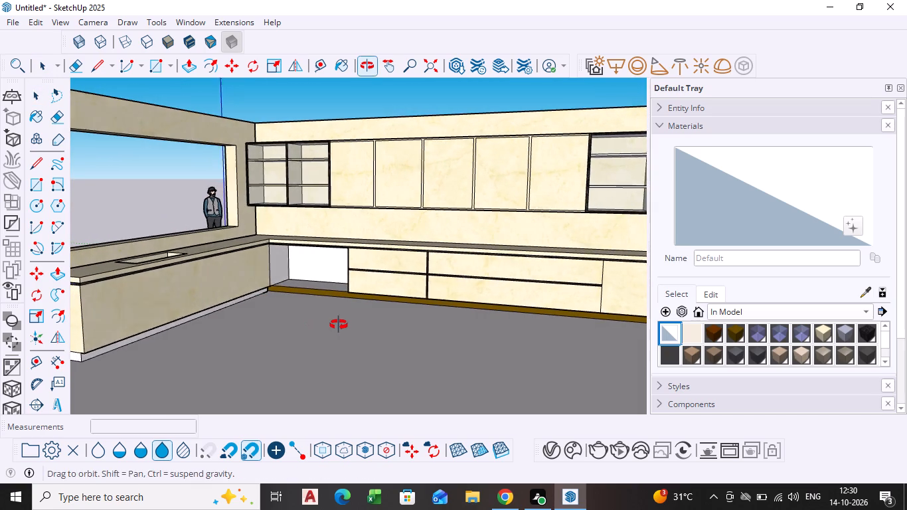
pyautogui.moveTo(339, 325); pyautogui.dragTo(342, 325, button='middle')
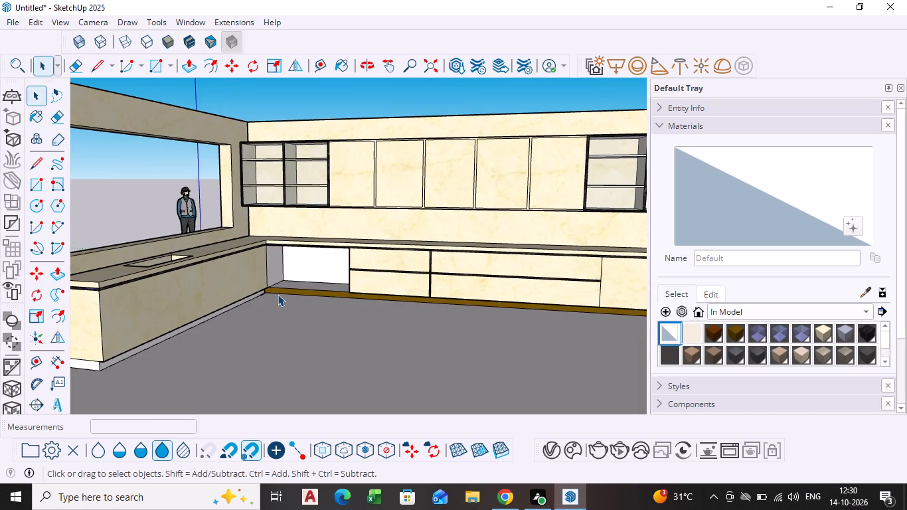
pyautogui.moveTo(284, 301); pyautogui.dragTo(204, 313, button='middle')
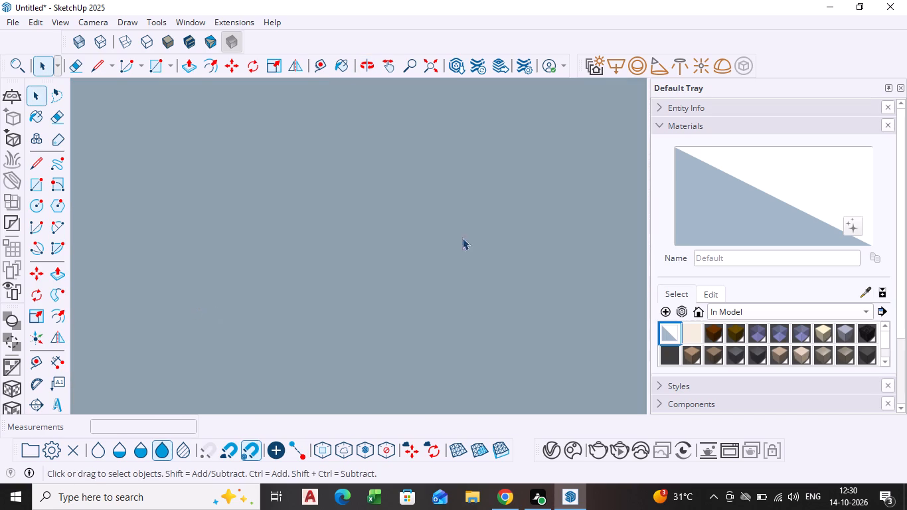
# Copy the vertical front corner edge of the side cabinet about 2' 3" along its front to mark the first panel division.
pyautogui.click(432, 60)
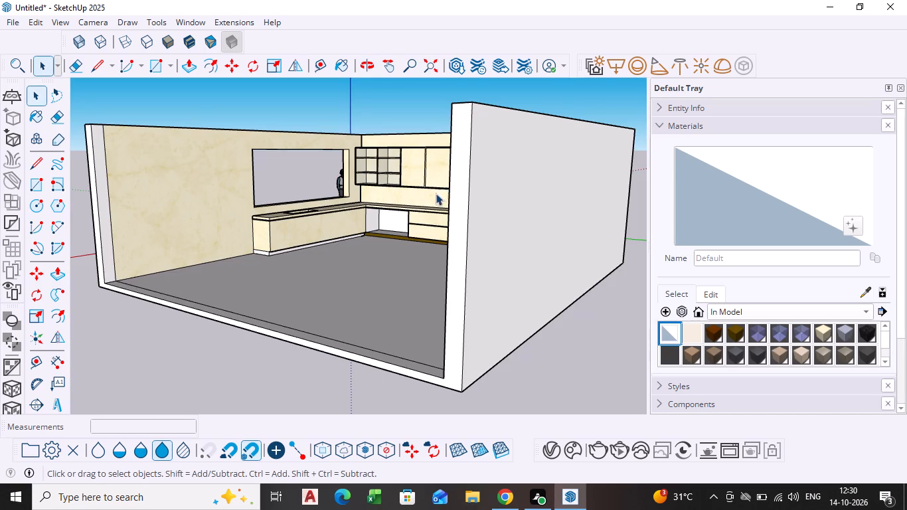
pyautogui.scroll(11, 315, 228)
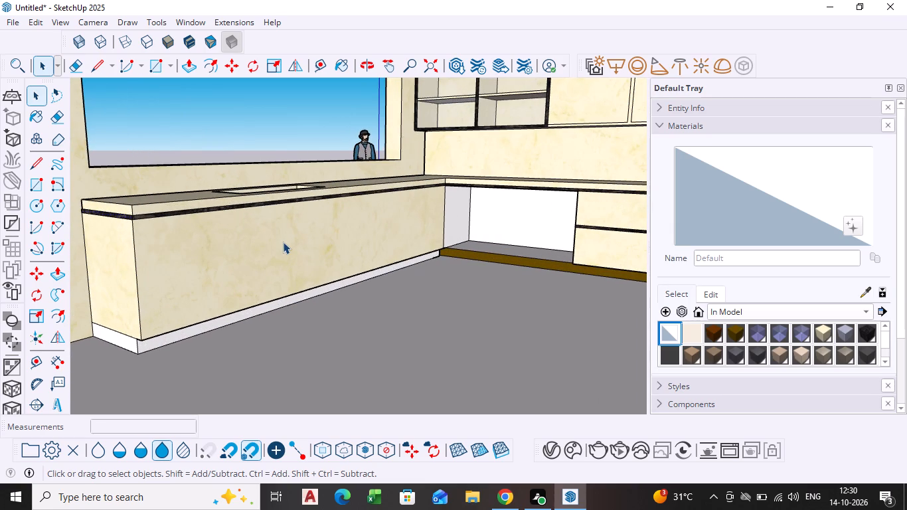
pyautogui.click(135, 272)
pyautogui.press('m')
pyautogui.click(135, 272)
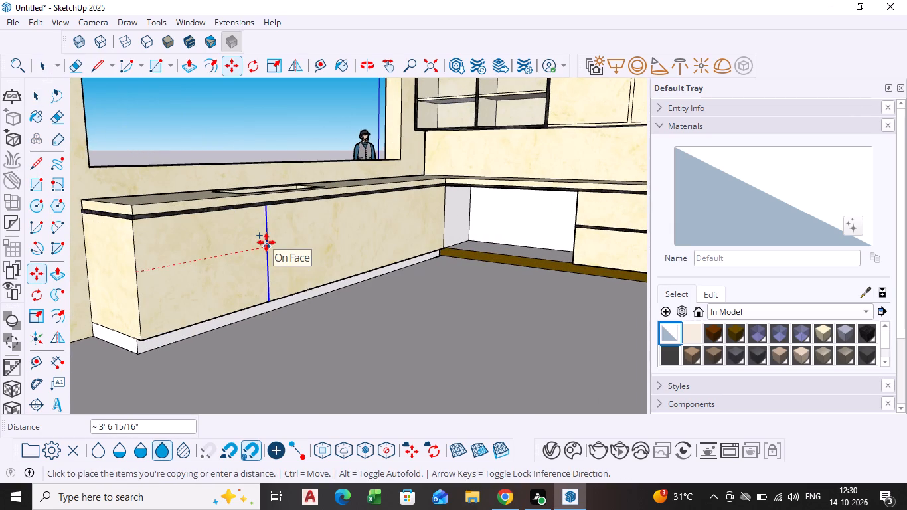
pyautogui.click(224, 247)
pyautogui.press('space')
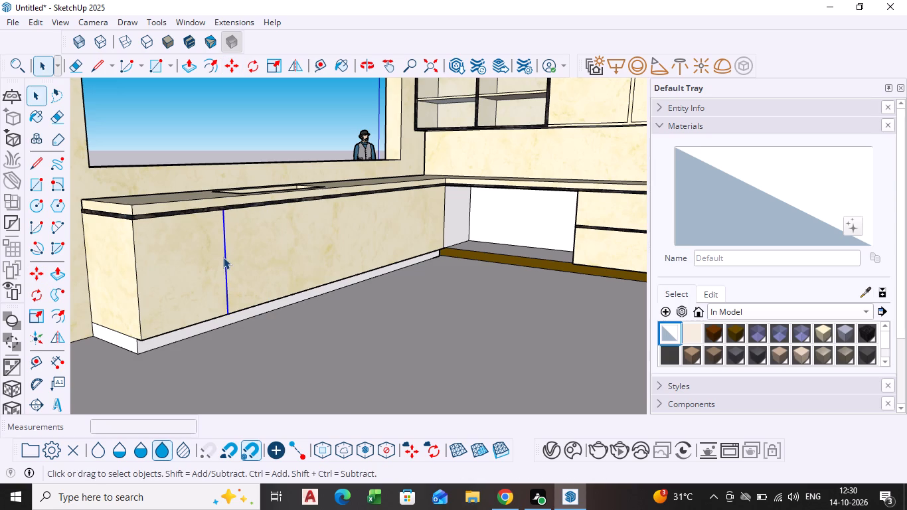
# Copy the new vertical division line a little over 6' along the cabinet front towards the corner.
pyautogui.click(223, 257)
pyautogui.click(226, 260)
pyautogui.press('m')
pyautogui.click(232, 315)
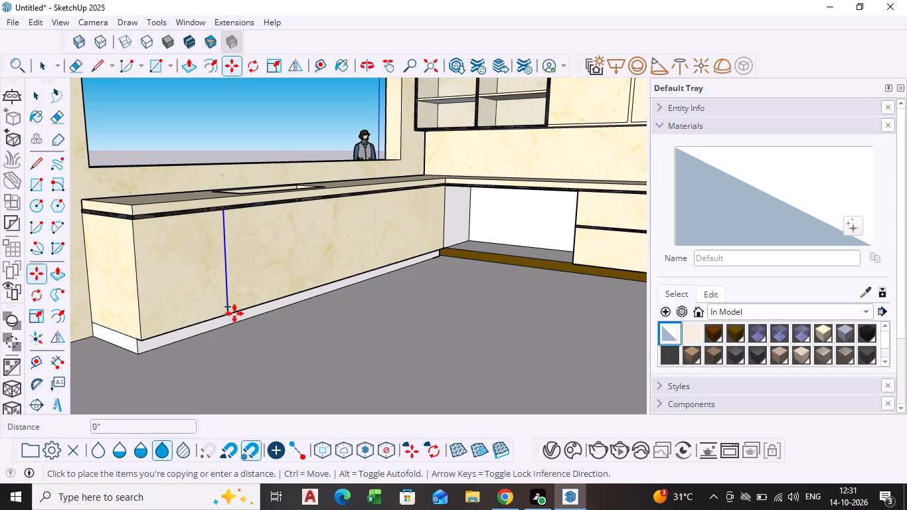
pyautogui.click(380, 266)
pyautogui.press('space')
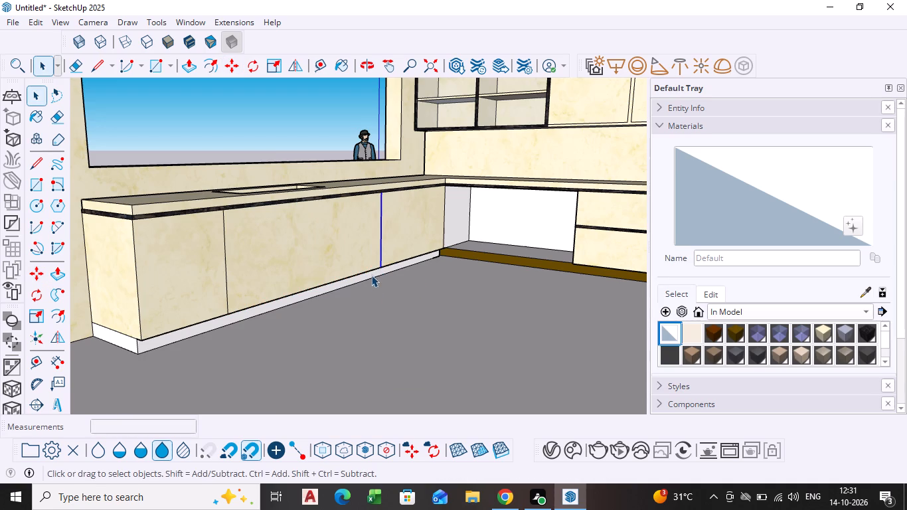
pyautogui.click(382, 301)
# Copy the middle section's top edge down about 8 3/16", and copy that line down another 8 7/8" or so, as drawer divisions.
pyautogui.scroll(2, 299, 240)
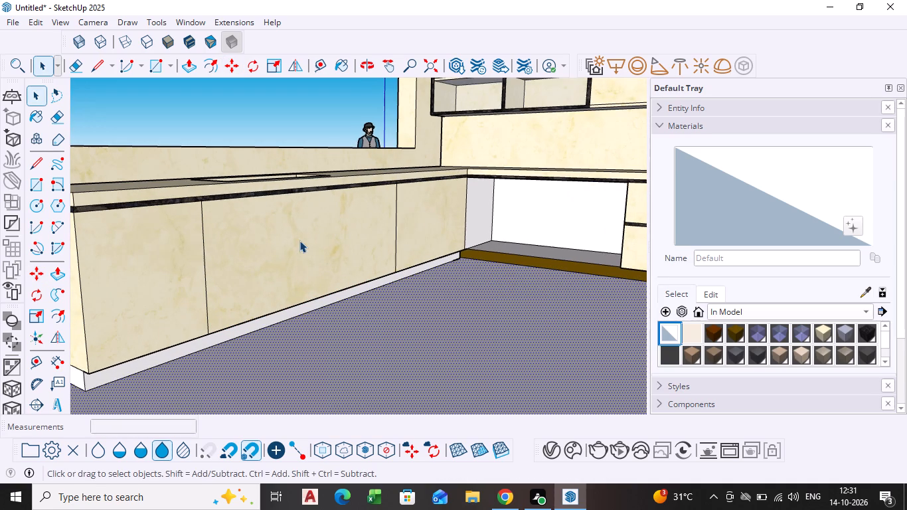
pyautogui.click(281, 194)
pyautogui.press('m')
pyautogui.click(281, 194)
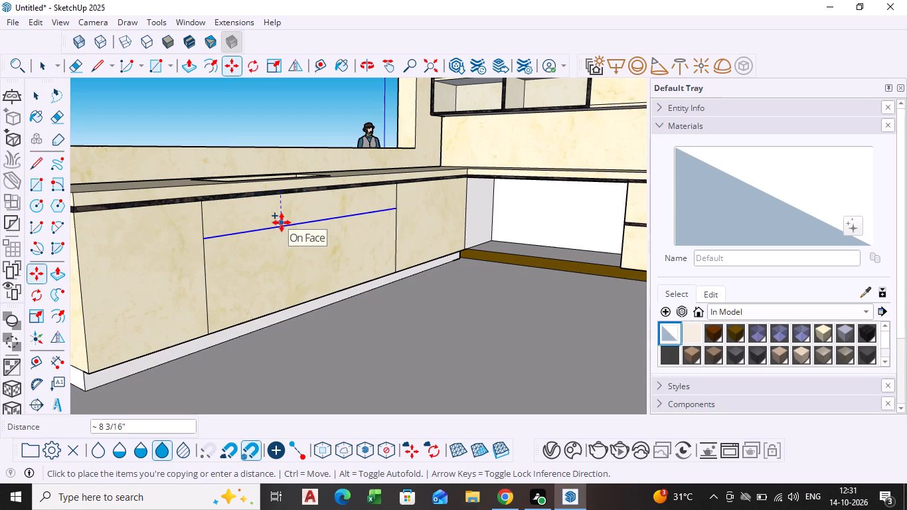
pyautogui.click(282, 222)
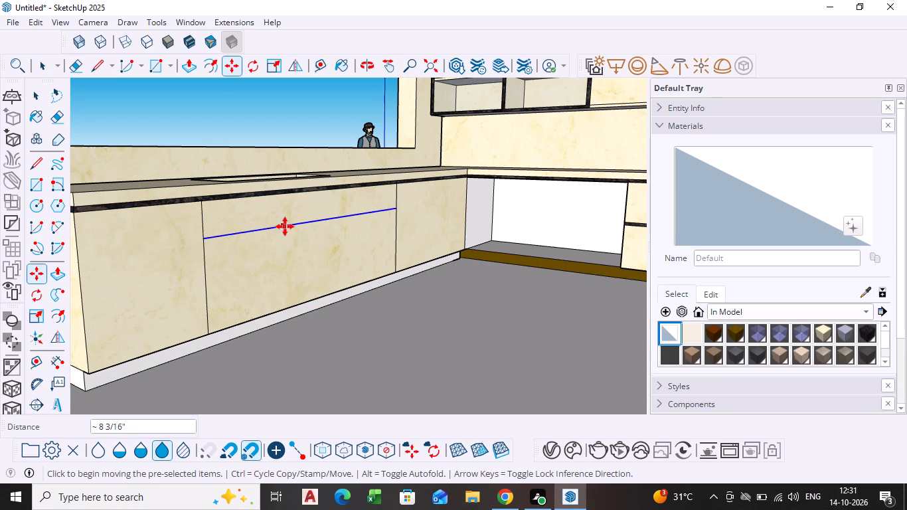
pyautogui.scroll(4, 296, 245)
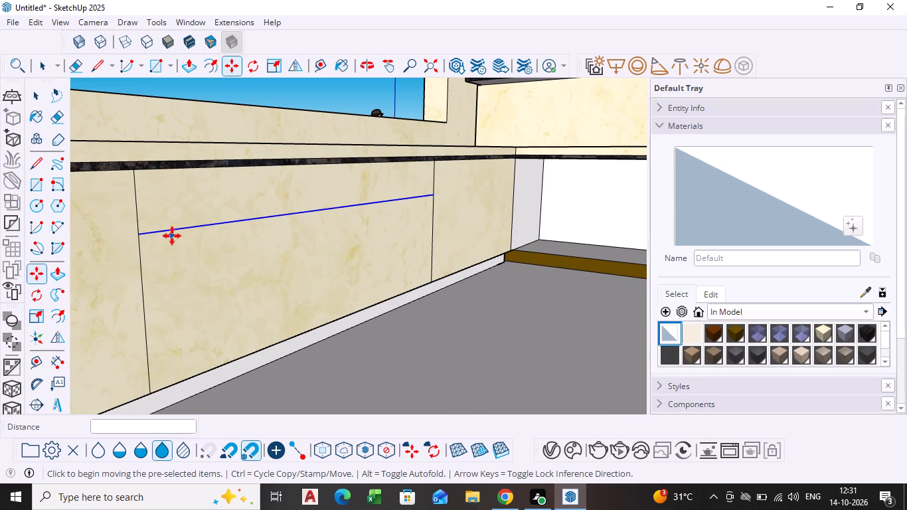
pyautogui.click(141, 232)
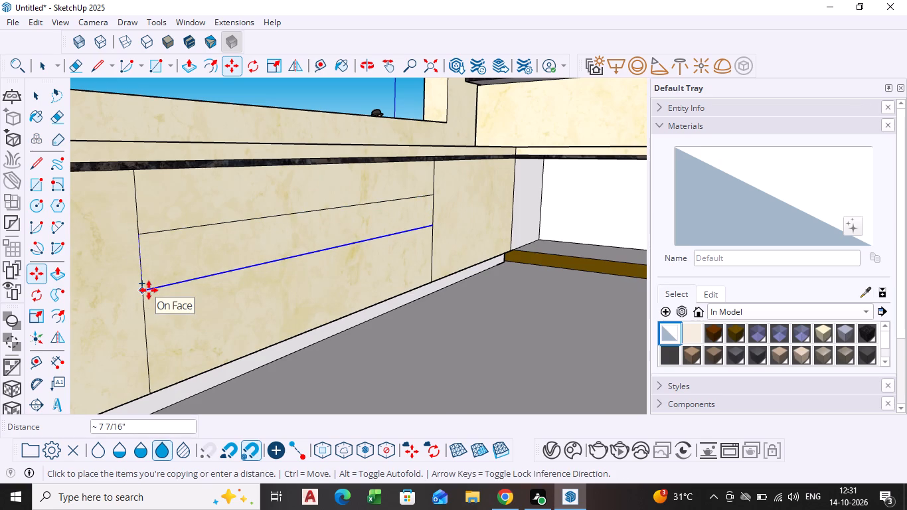
pyautogui.click(149, 301)
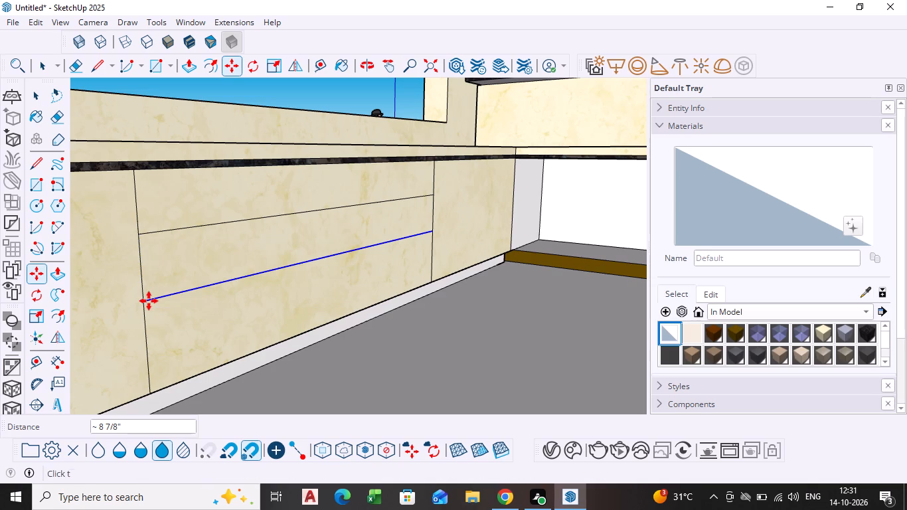
pyautogui.press('space')
# Copy the lower drawer division line about 1" down to outline a narrow strip between the drawers.
pyautogui.scroll(4, 144, 297)
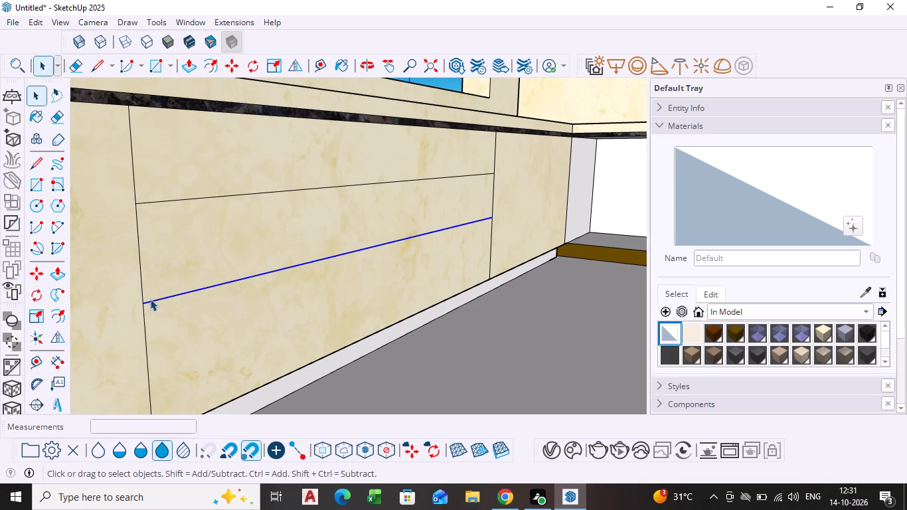
pyautogui.press('m')
pyautogui.click(143, 300)
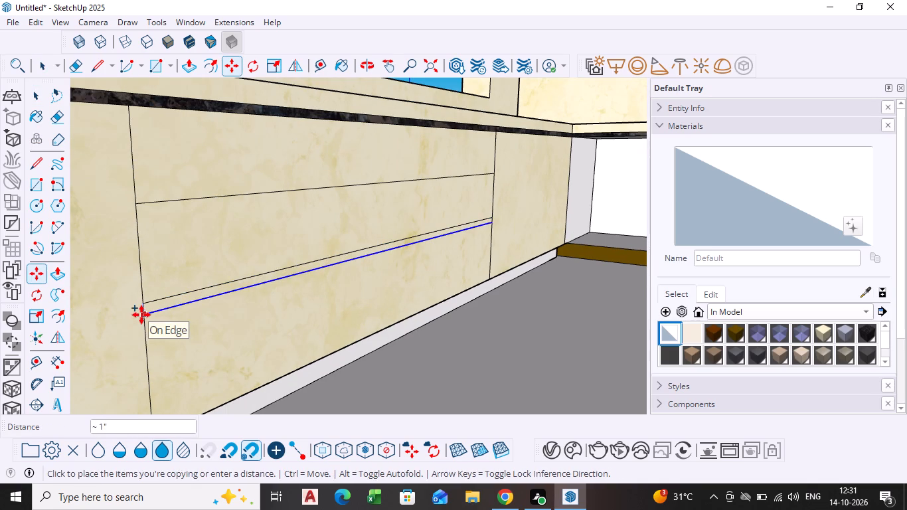
pyautogui.click(141, 315)
pyautogui.press('space')
pyautogui.scroll(-4, 392, 314)
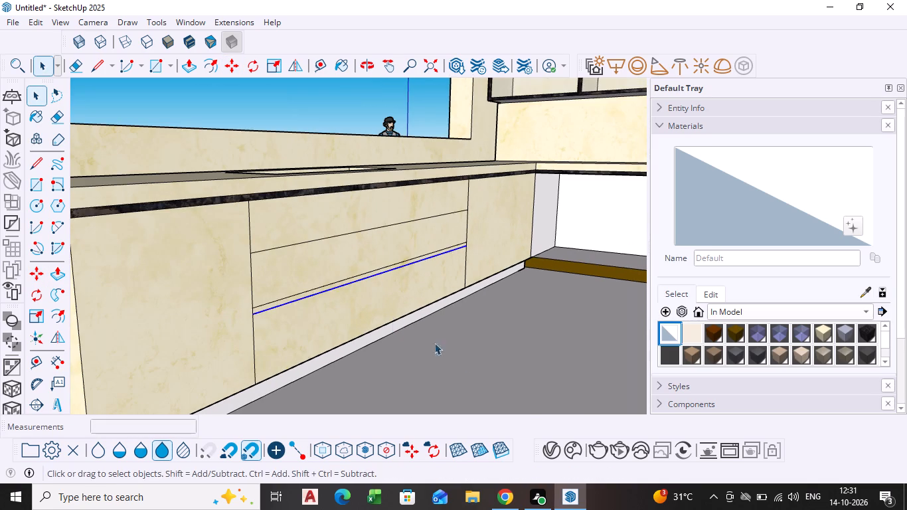
pyautogui.click(483, 376)
# Paint the narrow strip between the side cabinet's lower drawers with the Marble_07_1K material.
pyautogui.scroll(-5, 444, 355)
pyautogui.moveTo(441, 355); pyautogui.dragTo(401, 329, button='middle')
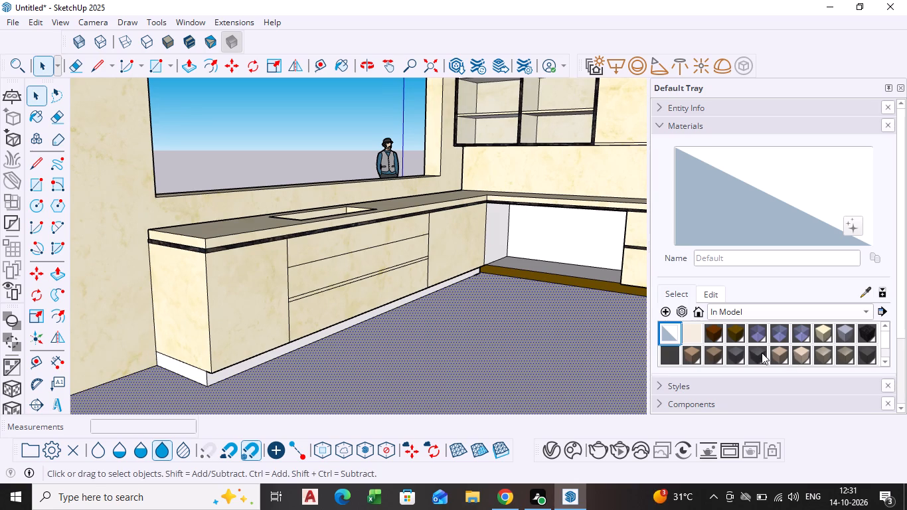
pyautogui.click(870, 332)
pyautogui.scroll(8, 382, 252)
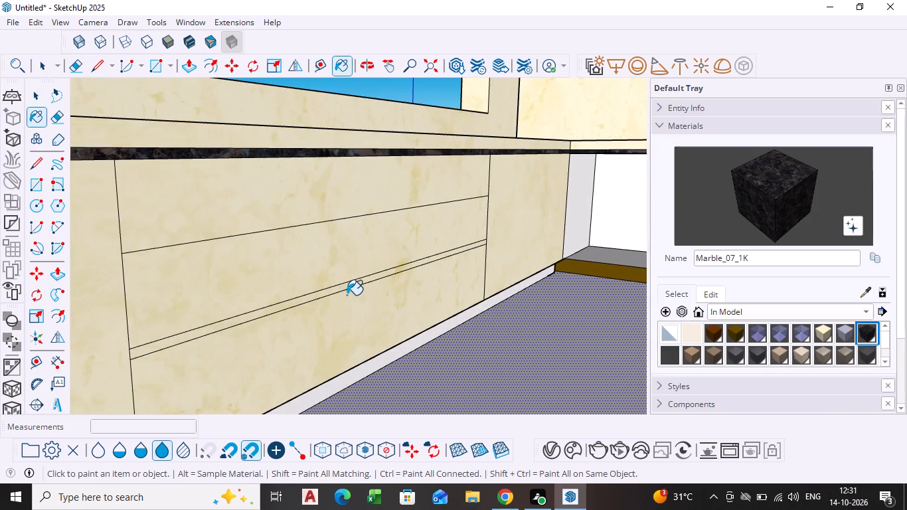
pyautogui.scroll(4, 347, 290)
pyautogui.click(347, 288)
pyautogui.scroll(-12, 347, 288)
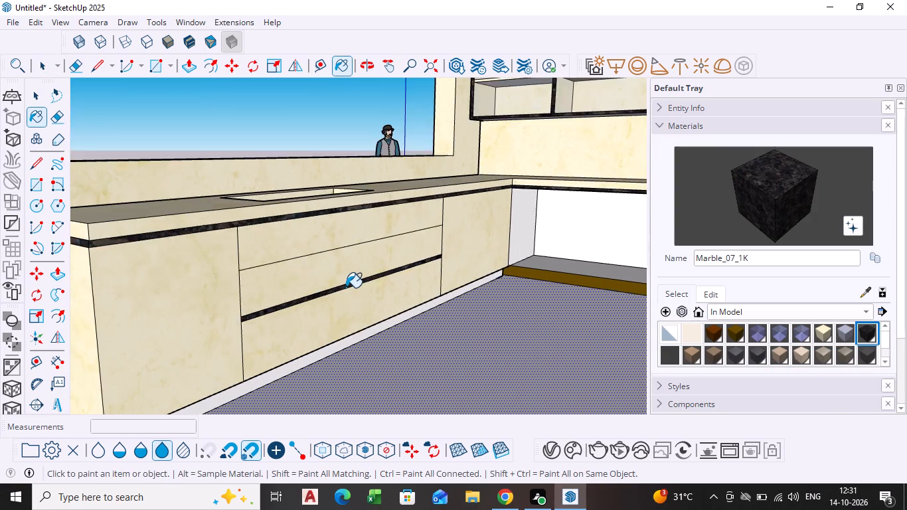
pyautogui.scroll(-3, 346, 288)
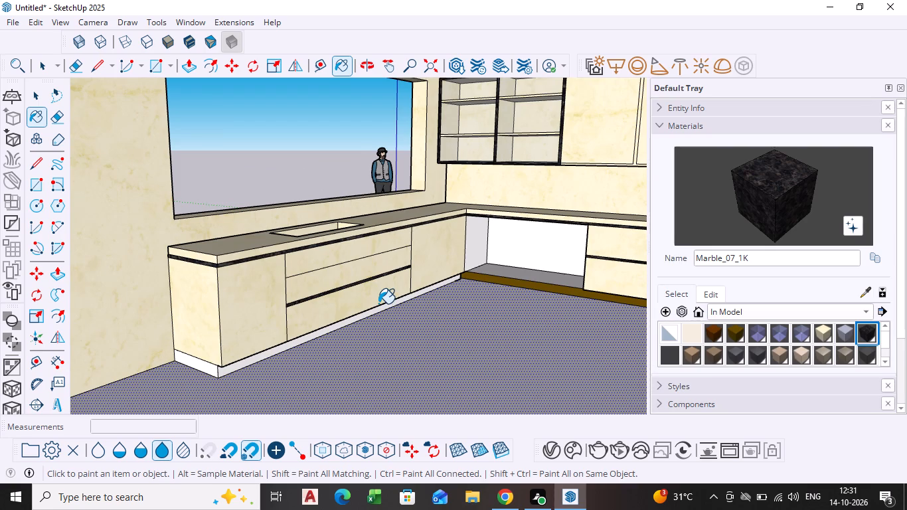
pyautogui.press('Escape')
# Paint the front and end plinth faces of the window-side counter with the C08_Toffee_Ember material.
pyautogui.click(716, 332)
pyautogui.scroll(7, 373, 380)
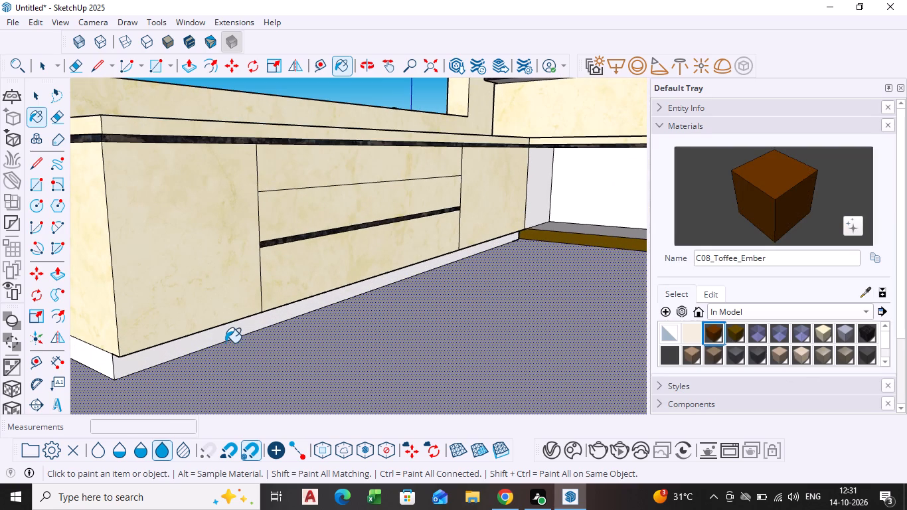
pyautogui.click(225, 343)
pyautogui.scroll(5, 230, 337)
pyautogui.click(230, 327)
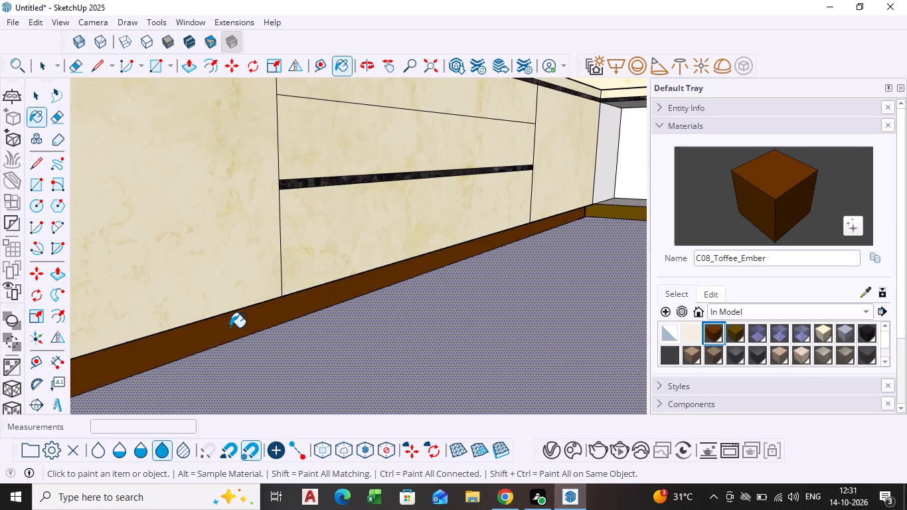
pyautogui.scroll(-9, 230, 327)
pyautogui.scroll(4, 34, 336)
pyautogui.click(123, 348)
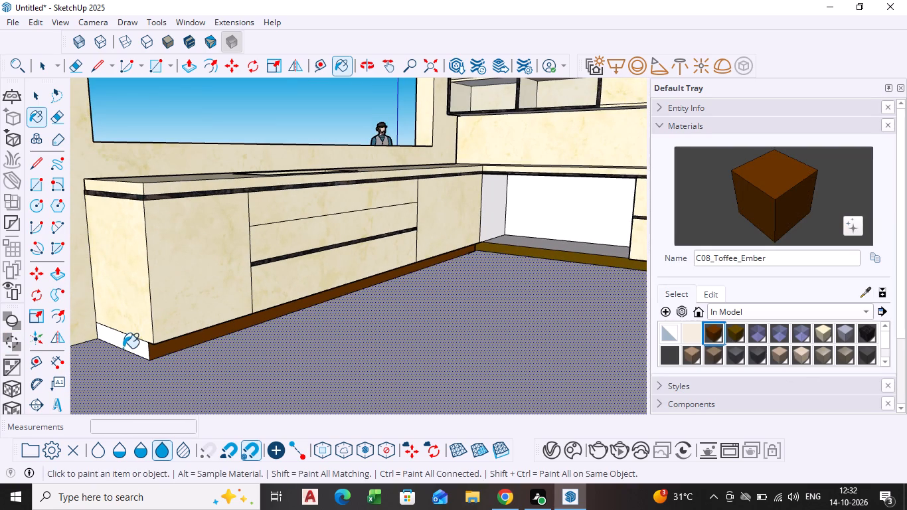
pyautogui.scroll(10, 125, 346)
pyautogui.click(134, 335)
pyautogui.scroll(-12, 203, 343)
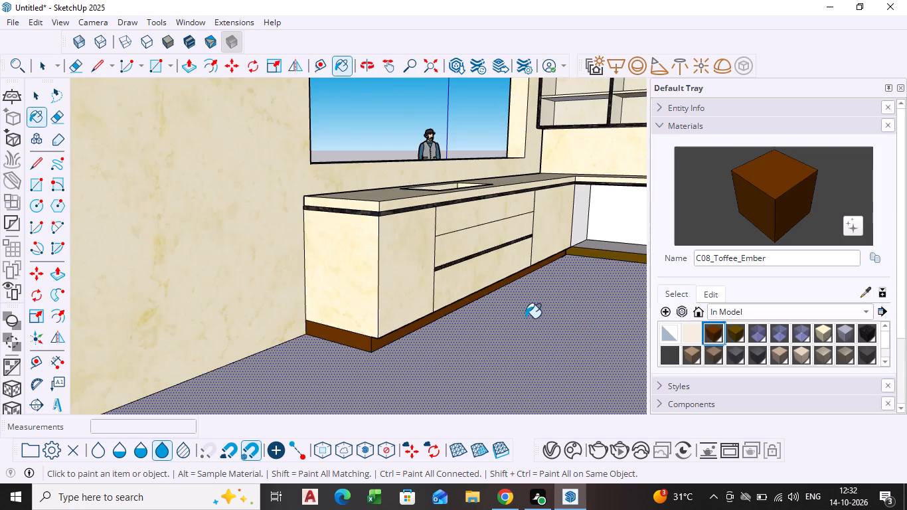
pyautogui.scroll(-4, 522, 315)
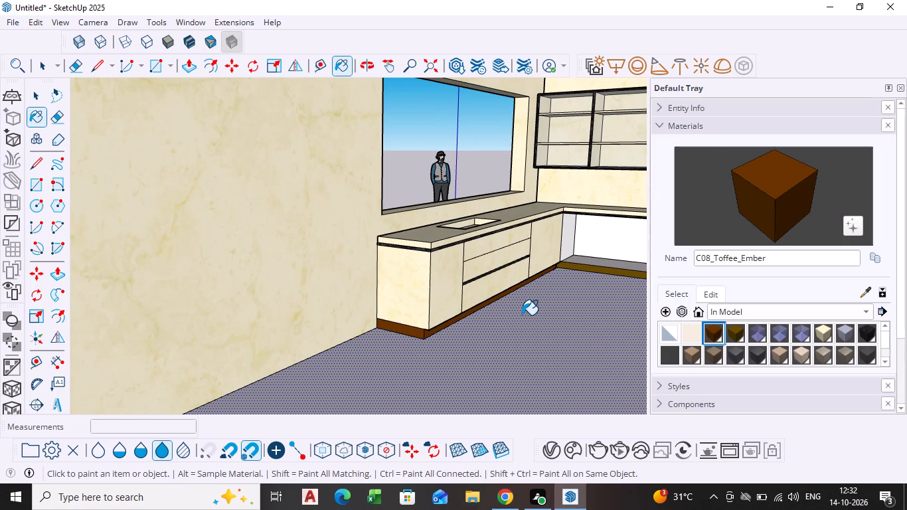
pyautogui.press('space')
# Examine the whole kitchen from several angles, from the window-side counter across to the wall opposite the window.
pyautogui.scroll(-3, 523, 312)
pyautogui.keyDown('shift'); pyautogui.moveTo(523, 312); pyautogui.dragTo(393, 284, button='middle'); pyautogui.keyUp('shift')
pyautogui.moveTo(429, 311); pyautogui.dragTo(456, 286, button='middle')
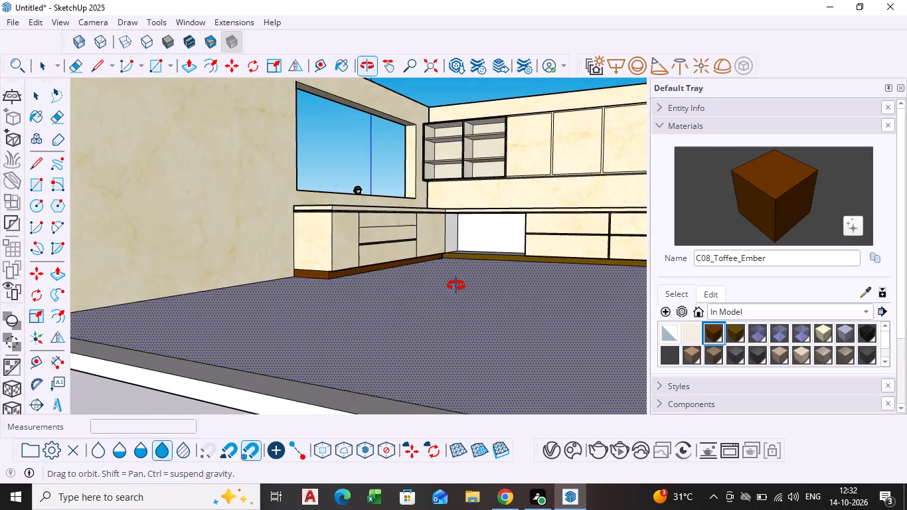
pyautogui.moveTo(456, 286); pyautogui.dragTo(454, 284, button='middle')
pyautogui.scroll(-4, 434, 266)
pyautogui.keyDown('shift'); pyautogui.moveTo(434, 263); pyautogui.dragTo(277, 276, button='middle'); pyautogui.keyUp('shift')
pyautogui.moveTo(291, 299); pyautogui.dragTo(351, 322, button='middle')
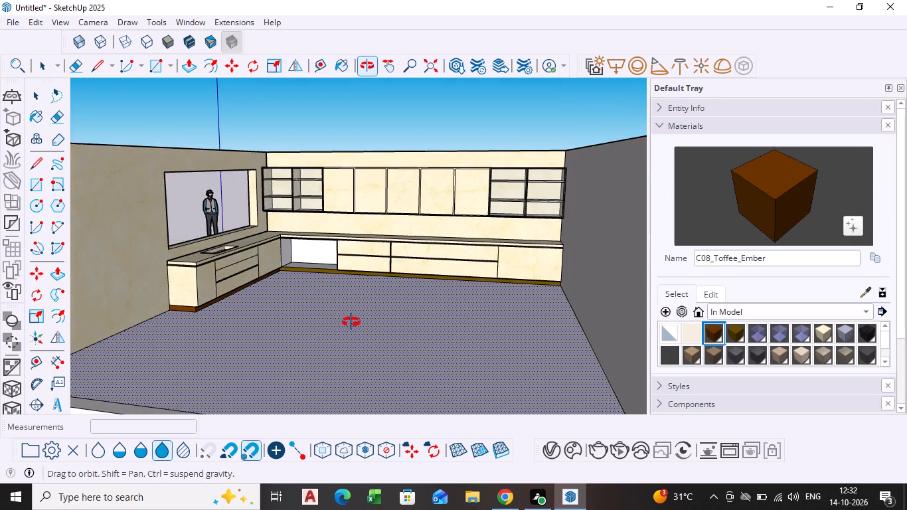
pyautogui.moveTo(351, 322); pyautogui.dragTo(352, 322, button='middle')
pyautogui.scroll(3, 355, 288)
pyautogui.press('space')
pyautogui.scroll(-4, 355, 284)
pyautogui.scroll(3, 355, 284)
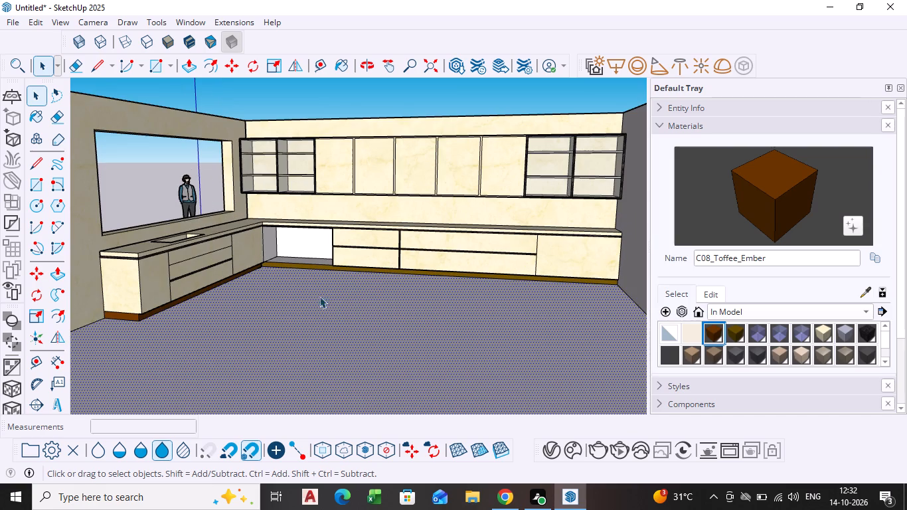
pyautogui.scroll(-1, 311, 262)
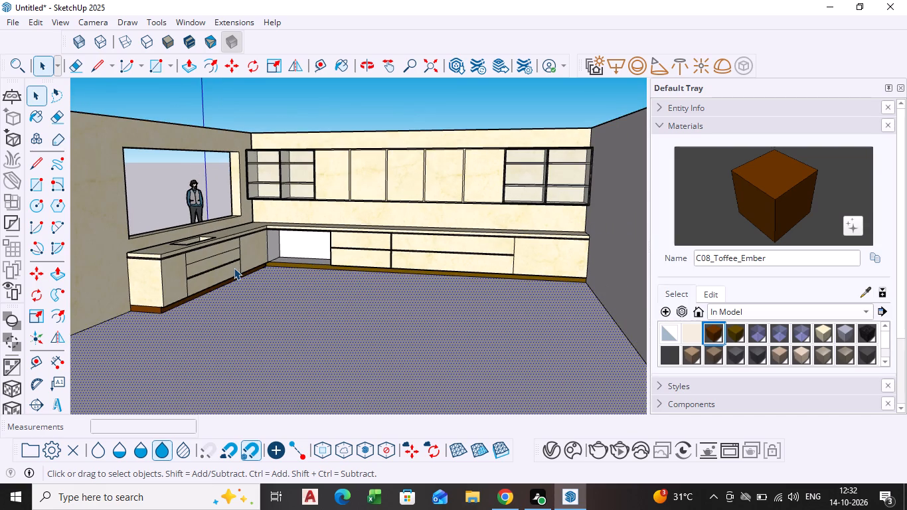
pyautogui.scroll(1, 234, 268)
pyautogui.scroll(-2, 297, 292)
pyautogui.keyDown('shift'); pyautogui.moveTo(297, 292); pyautogui.dragTo(216, 278, button='middle'); pyautogui.keyUp('shift')
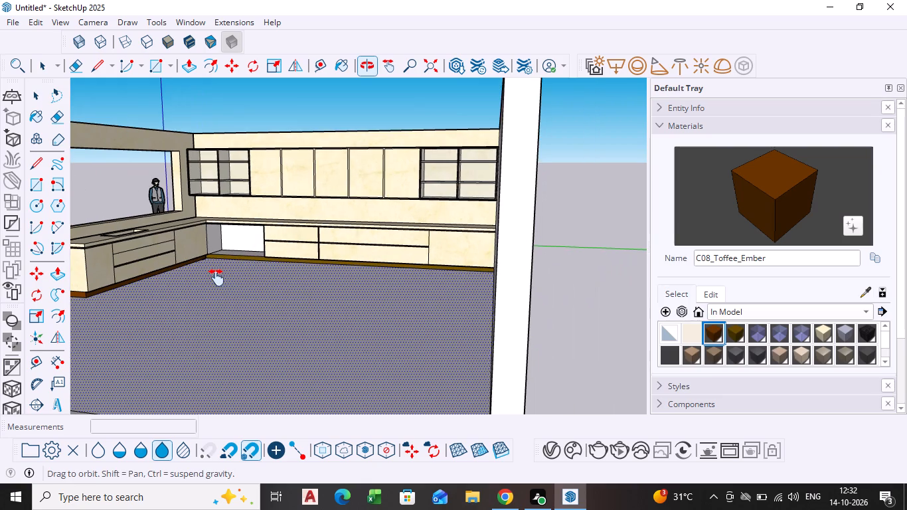
pyautogui.keyDown('shift'); pyautogui.moveTo(216, 278); pyautogui.dragTo(216, 278, button='middle'); pyautogui.keyUp('shift')
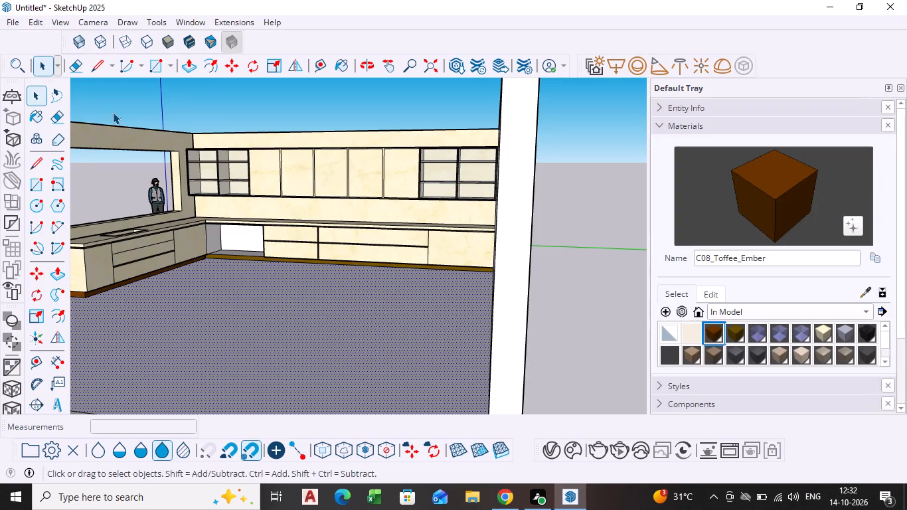
pyautogui.scroll(-1, 60, 76)
pyautogui.scroll(-2, 161, 246)
pyautogui.moveTo(161, 246); pyautogui.dragTo(293, 274, button='middle')
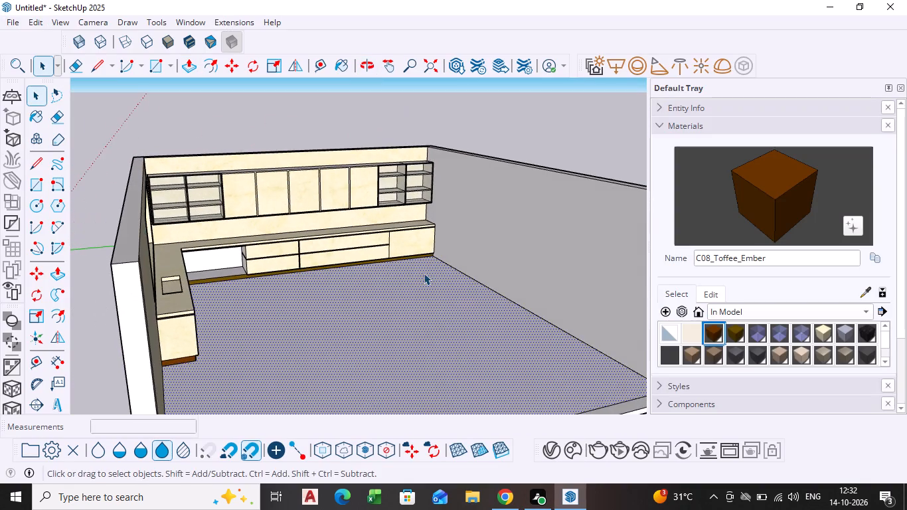
pyautogui.scroll(-1, 424, 273)
pyautogui.keyDown('shift'); pyautogui.moveTo(424, 273); pyautogui.dragTo(315, 252, button='middle'); pyautogui.keyUp('shift')
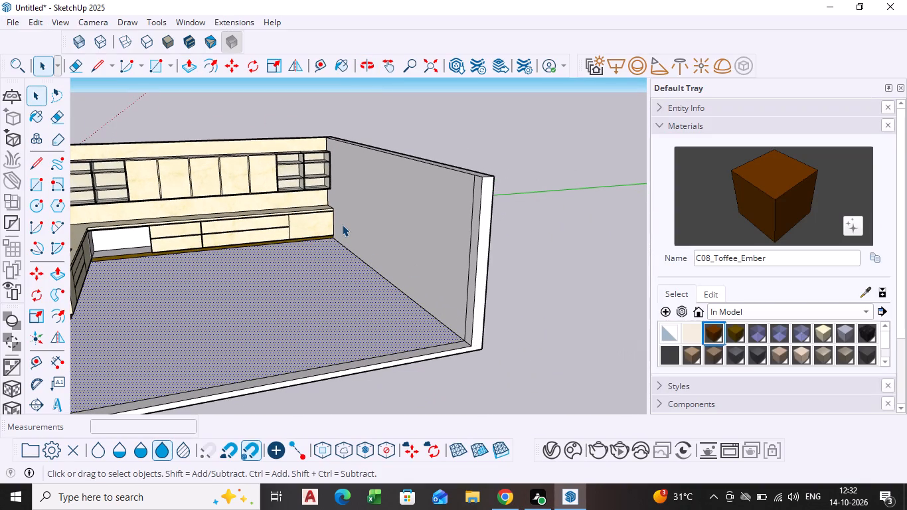
pyautogui.moveTo(325, 182); pyautogui.dragTo(325, 189, button='middle')
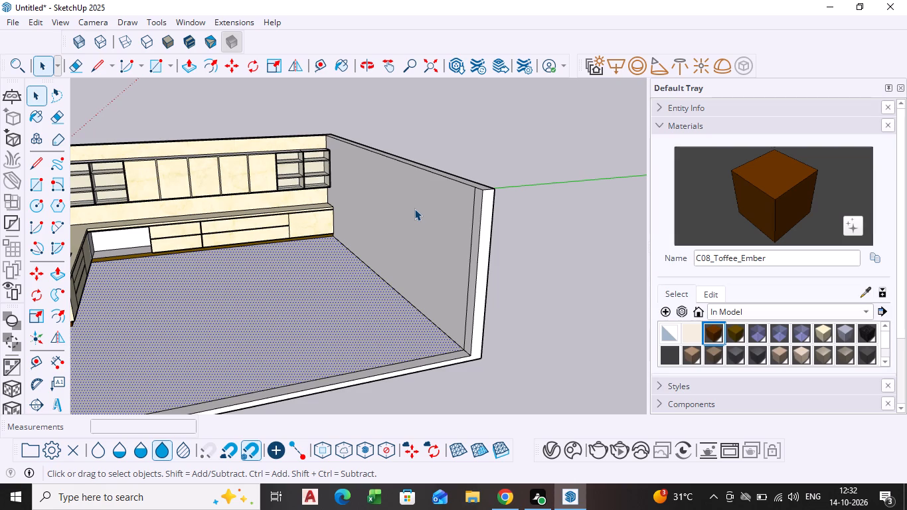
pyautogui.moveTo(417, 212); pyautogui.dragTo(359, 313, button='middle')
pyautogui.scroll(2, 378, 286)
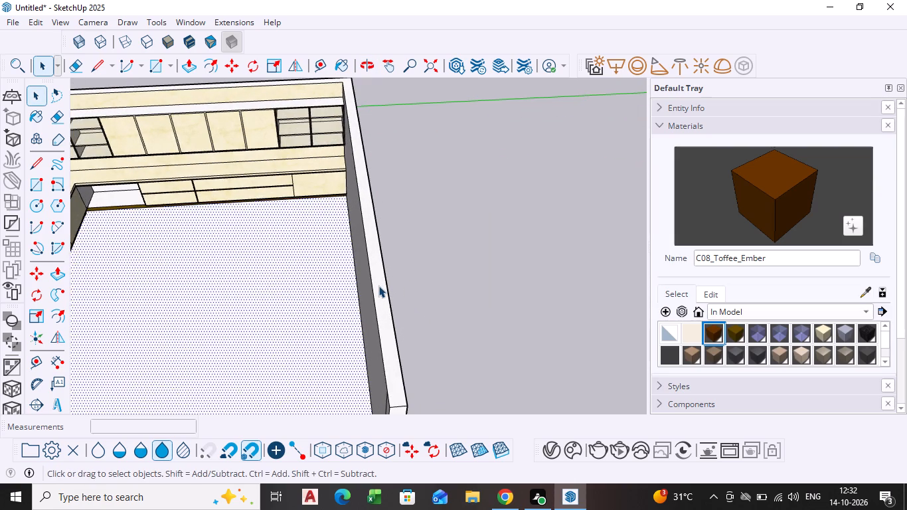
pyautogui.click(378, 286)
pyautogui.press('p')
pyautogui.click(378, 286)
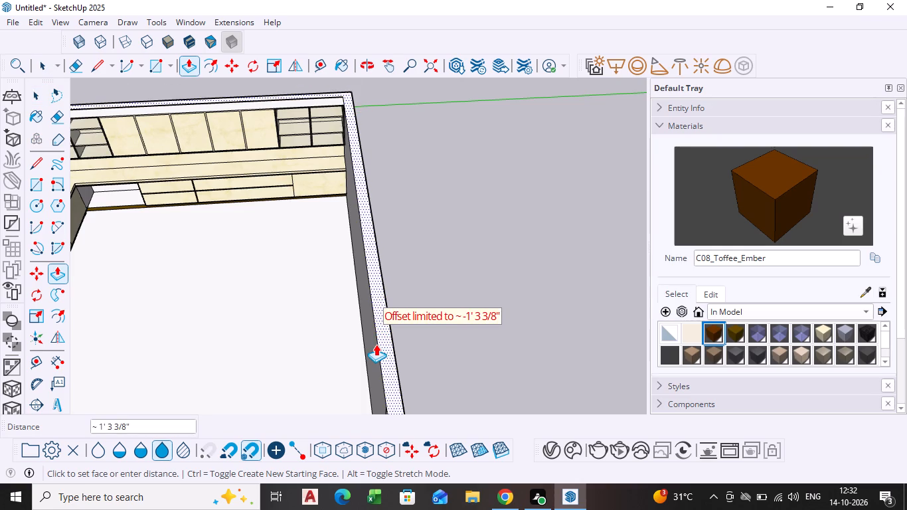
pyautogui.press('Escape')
# Draw a 9" line across the top of the wall opposite the window, at its corner with the cabinet wall.
pyautogui.scroll(-2, 385, 175)
pyautogui.moveTo(385, 175); pyautogui.dragTo(384, 177, button='middle')
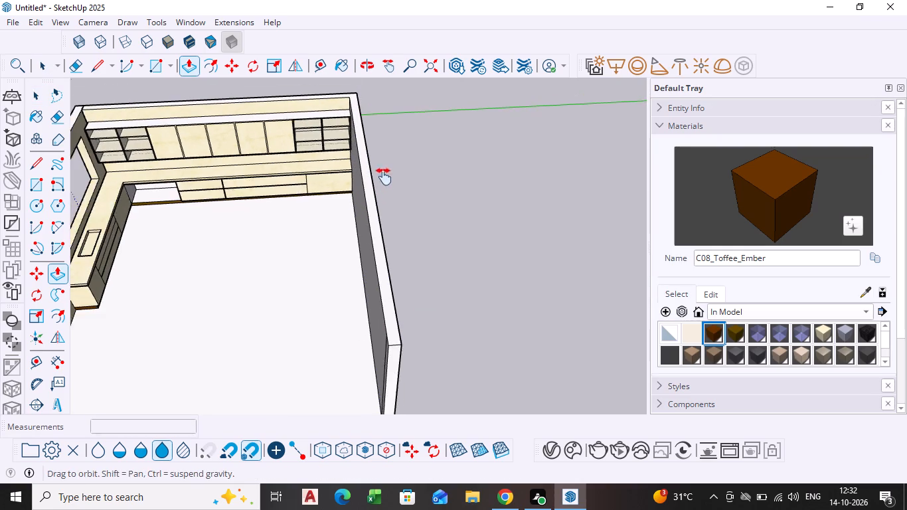
pyautogui.moveTo(384, 177); pyautogui.dragTo(376, 318, button='middle')
pyautogui.scroll(9, 334, 191)
pyautogui.press('space')
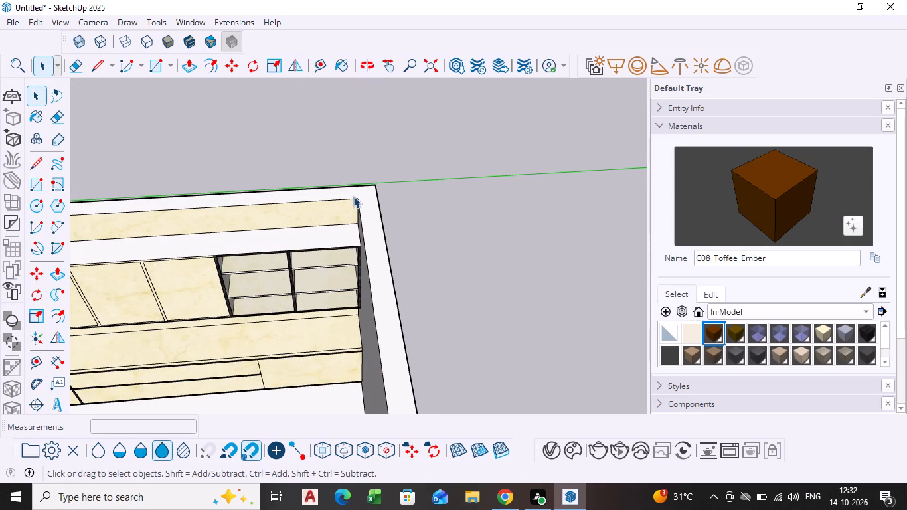
pyautogui.press('l')
pyautogui.click(357, 198)
pyautogui.click(378, 200)
pyautogui.press('space')
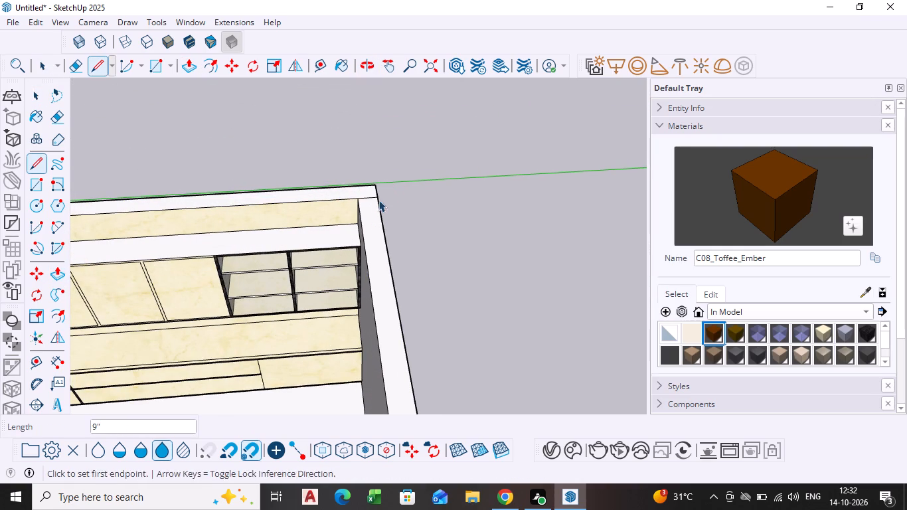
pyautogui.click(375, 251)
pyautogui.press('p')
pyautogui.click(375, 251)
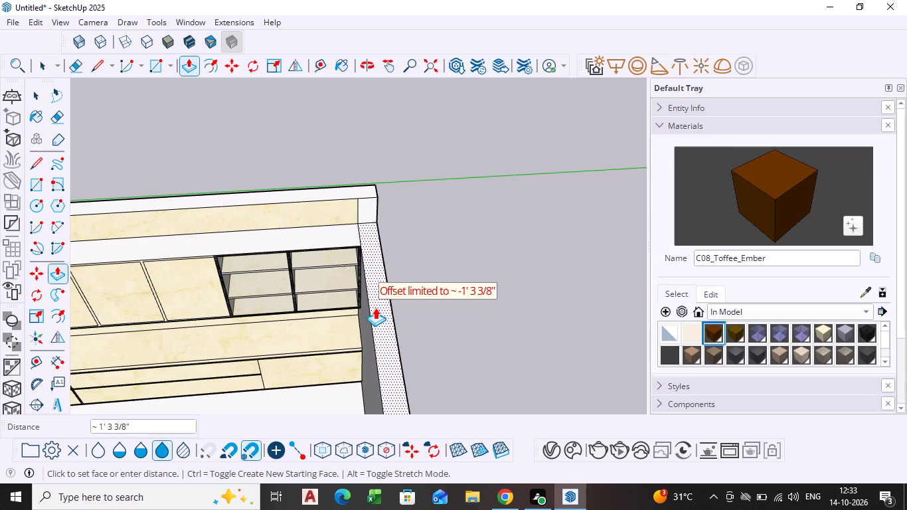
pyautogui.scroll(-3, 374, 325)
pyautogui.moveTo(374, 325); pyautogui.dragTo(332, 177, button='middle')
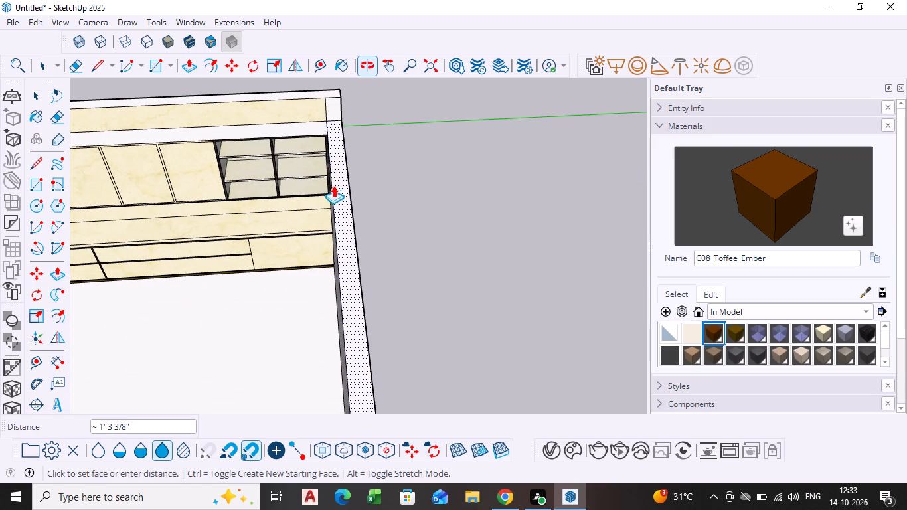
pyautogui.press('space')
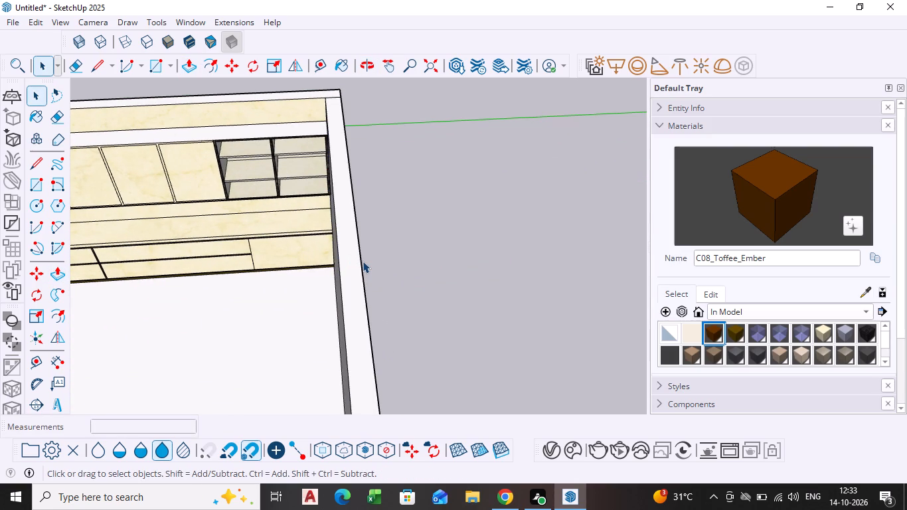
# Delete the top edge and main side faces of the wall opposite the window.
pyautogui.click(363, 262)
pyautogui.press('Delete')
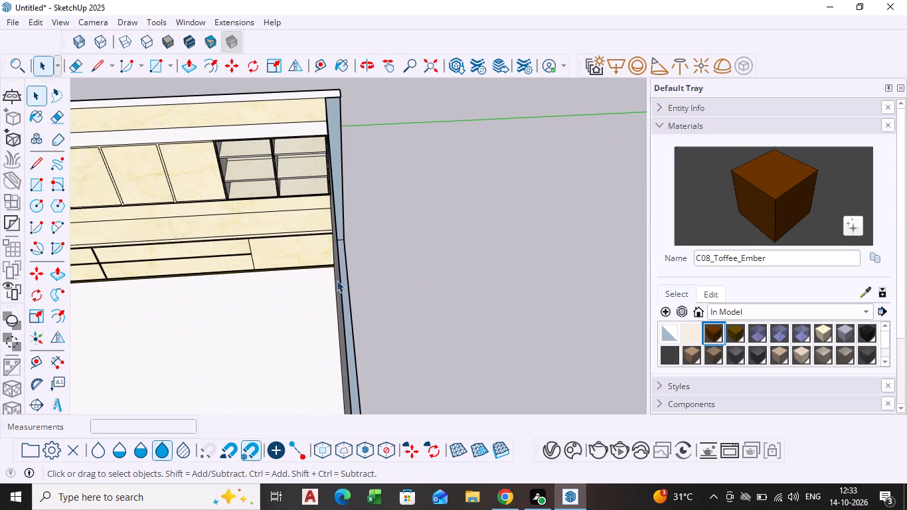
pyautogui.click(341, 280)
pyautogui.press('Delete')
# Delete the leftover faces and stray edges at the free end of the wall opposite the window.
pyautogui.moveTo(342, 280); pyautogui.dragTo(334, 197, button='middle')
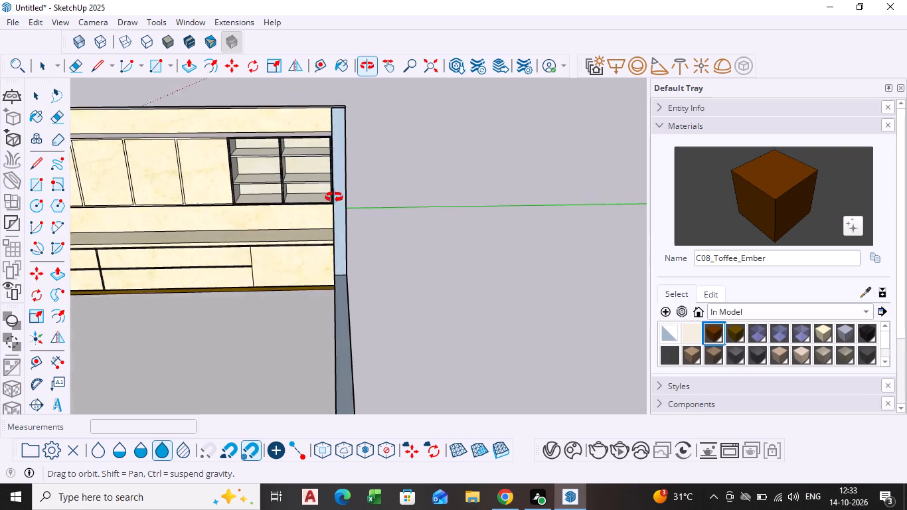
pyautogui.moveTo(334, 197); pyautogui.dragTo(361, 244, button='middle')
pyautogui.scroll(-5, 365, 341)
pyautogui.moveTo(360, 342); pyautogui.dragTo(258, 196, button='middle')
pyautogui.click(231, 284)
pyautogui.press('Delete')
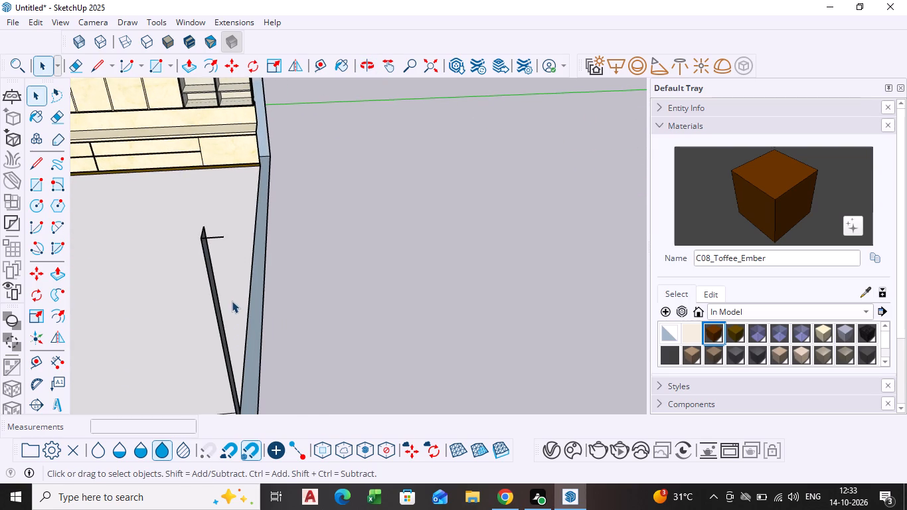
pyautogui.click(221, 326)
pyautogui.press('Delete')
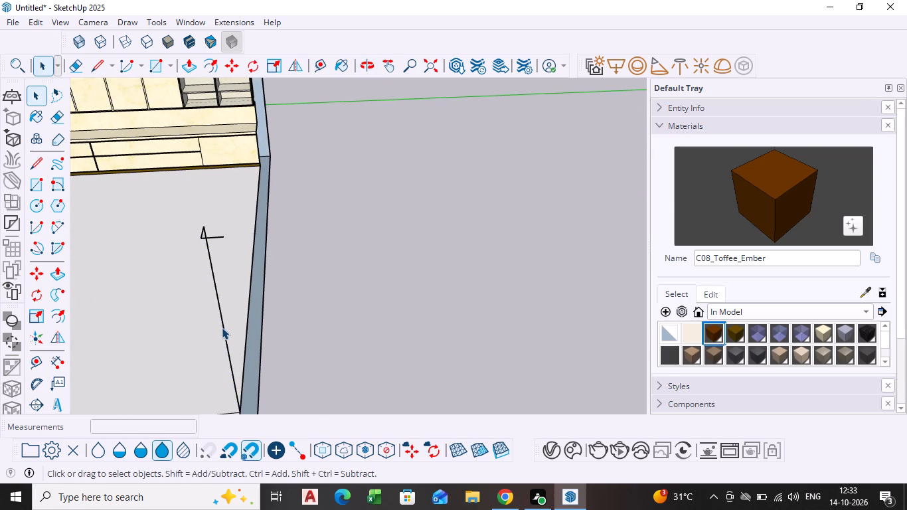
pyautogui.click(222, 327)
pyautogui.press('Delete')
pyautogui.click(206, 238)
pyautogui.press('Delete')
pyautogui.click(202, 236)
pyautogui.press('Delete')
# Examine the opened side of the room and the exposed ends of the cabinets from several angles.
pyautogui.scroll(-4, 256, 253)
pyautogui.moveTo(255, 255); pyautogui.dragTo(209, 264, button='middle')
pyautogui.scroll(3, 208, 292)
pyautogui.scroll(-1, 214, 297)
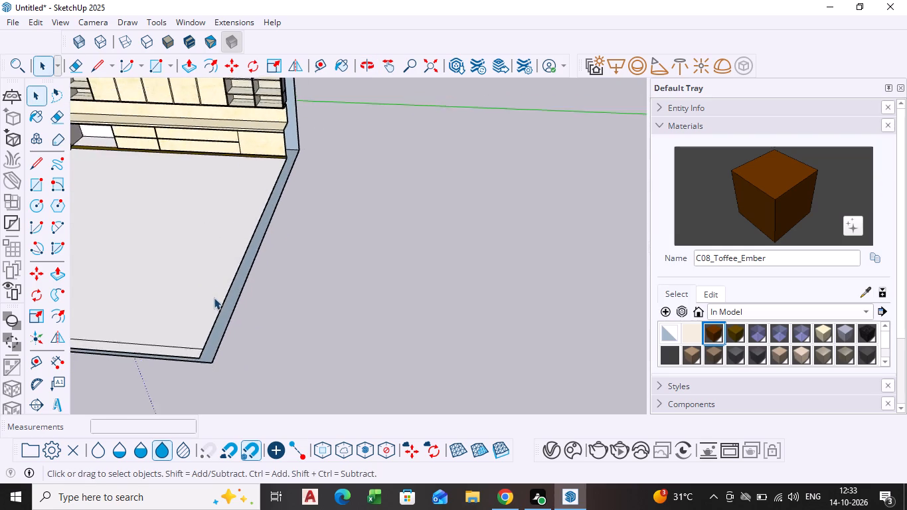
pyautogui.scroll(-2, 214, 297)
pyautogui.moveTo(214, 297); pyautogui.dragTo(281, 305, button='middle')
pyautogui.moveTo(283, 194); pyautogui.dragTo(75, 205, button='middle')
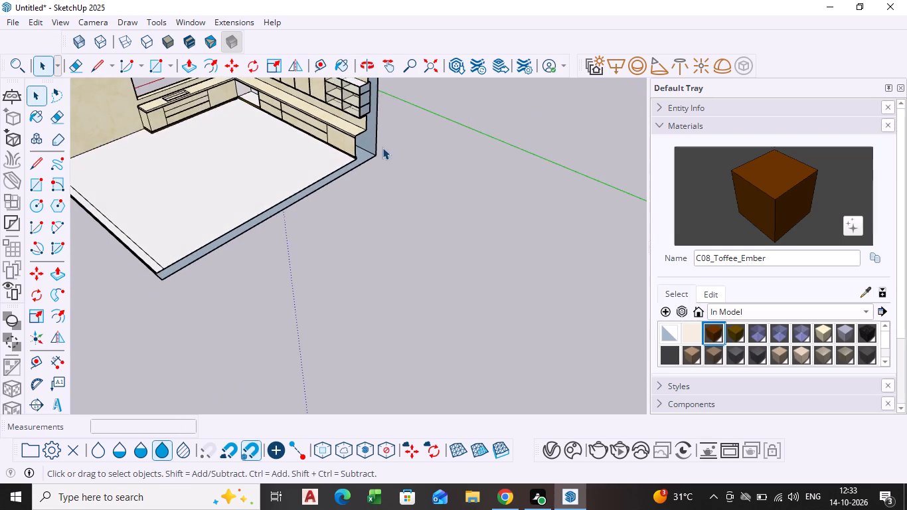
pyautogui.scroll(-2, 382, 147)
pyautogui.moveTo(382, 147); pyautogui.dragTo(243, 309, button='middle')
pyautogui.moveTo(224, 307); pyautogui.dragTo(168, 206, button='middle')
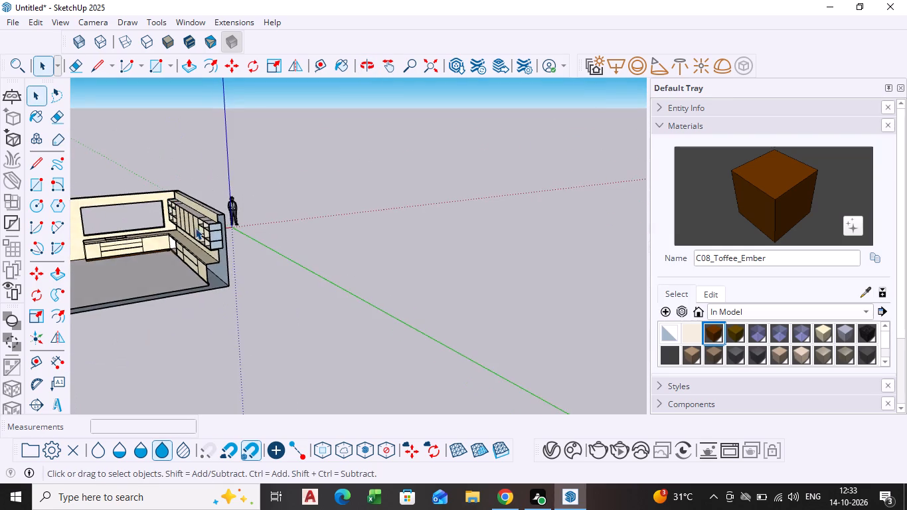
pyautogui.scroll(8, 195, 228)
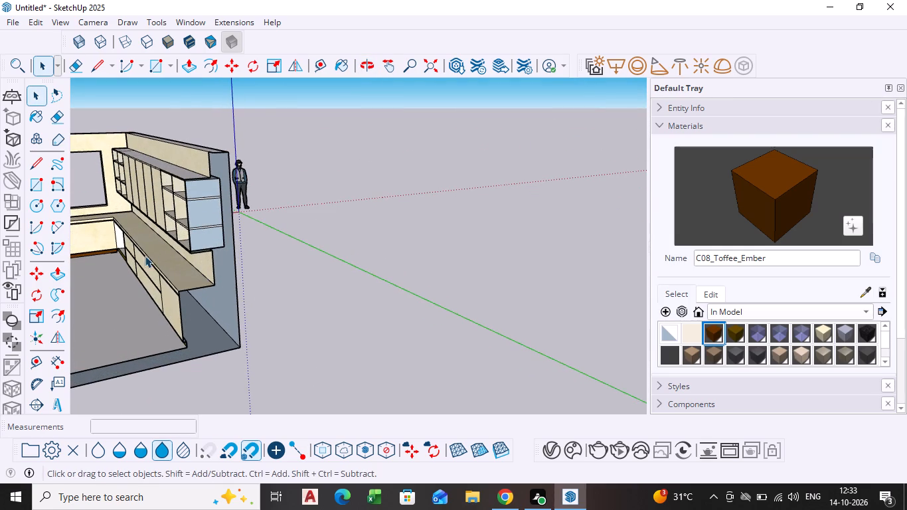
pyautogui.scroll(2, 174, 341)
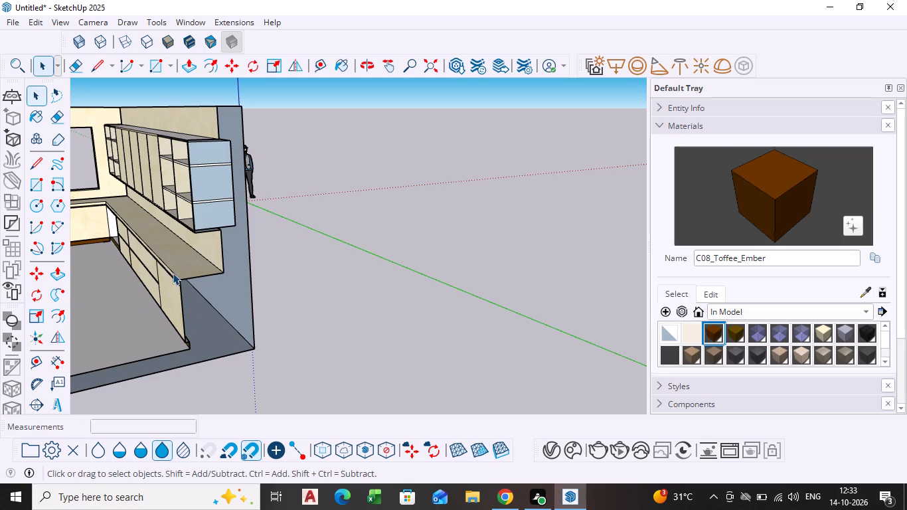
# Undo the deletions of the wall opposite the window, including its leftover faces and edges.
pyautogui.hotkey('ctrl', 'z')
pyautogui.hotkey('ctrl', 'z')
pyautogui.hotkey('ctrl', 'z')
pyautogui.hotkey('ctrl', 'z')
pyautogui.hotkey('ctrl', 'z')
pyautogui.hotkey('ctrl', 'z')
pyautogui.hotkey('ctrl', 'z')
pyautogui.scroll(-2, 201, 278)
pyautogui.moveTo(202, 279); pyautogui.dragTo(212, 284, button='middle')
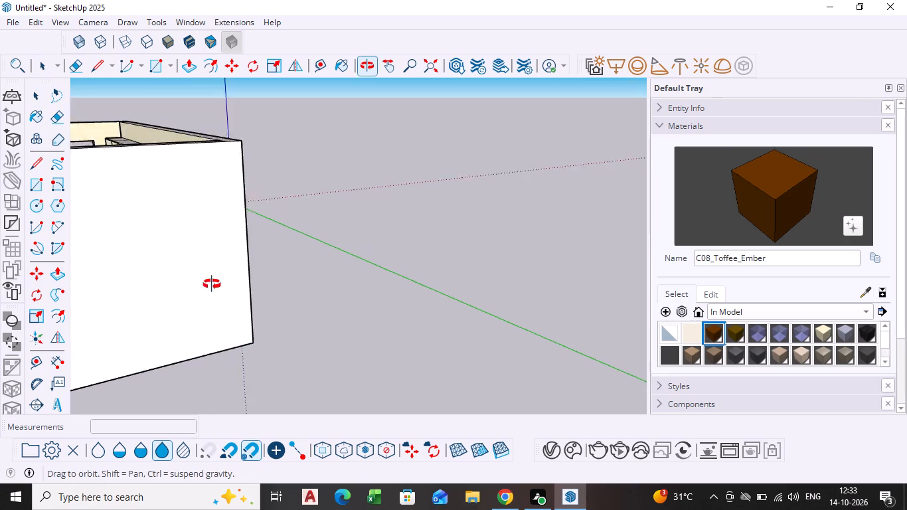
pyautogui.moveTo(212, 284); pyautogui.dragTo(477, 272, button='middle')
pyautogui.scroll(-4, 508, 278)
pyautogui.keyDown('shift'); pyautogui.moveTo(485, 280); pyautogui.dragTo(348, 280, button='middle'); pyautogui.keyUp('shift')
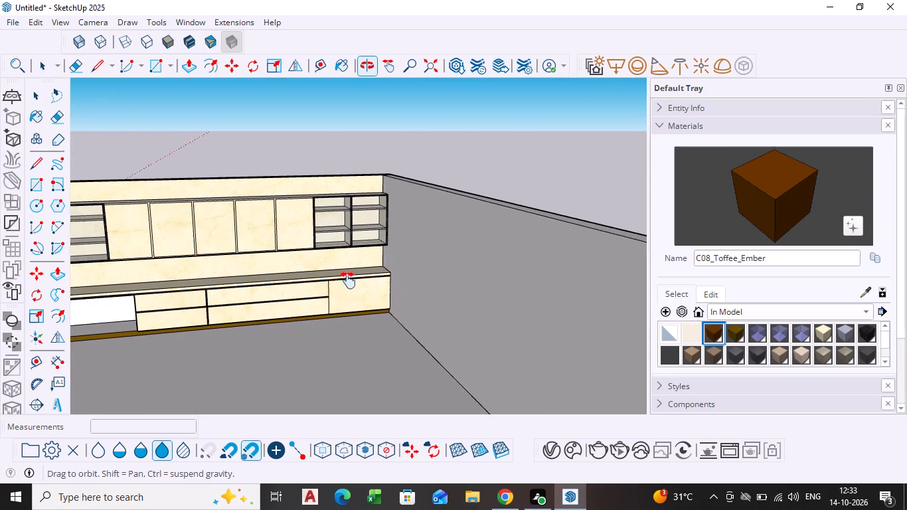
# Push the top face of the wall opposite the window down by about 10 3/4", then slightly further.
pyautogui.keyDown('shift'); pyautogui.moveTo(348, 280); pyautogui.dragTo(346, 280, button='middle'); pyautogui.keyUp('shift')
pyautogui.scroll(-4, 483, 287)
pyautogui.keyDown('shift'); pyautogui.moveTo(473, 294); pyautogui.dragTo(372, 293, button='middle'); pyautogui.keyUp('shift')
pyautogui.moveTo(324, 214); pyautogui.dragTo(273, 317, button='middle')
pyautogui.scroll(-1, 324, 214)
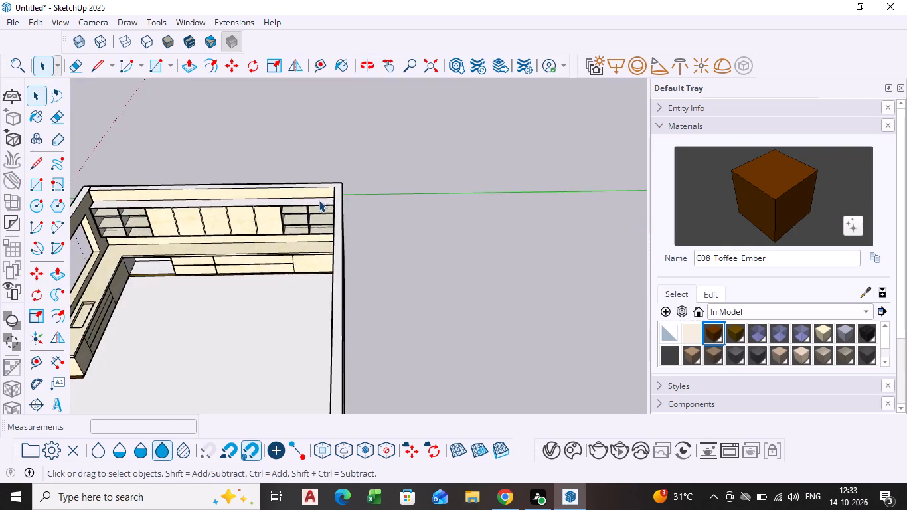
pyautogui.scroll(7, 323, 189)
pyautogui.click(350, 254)
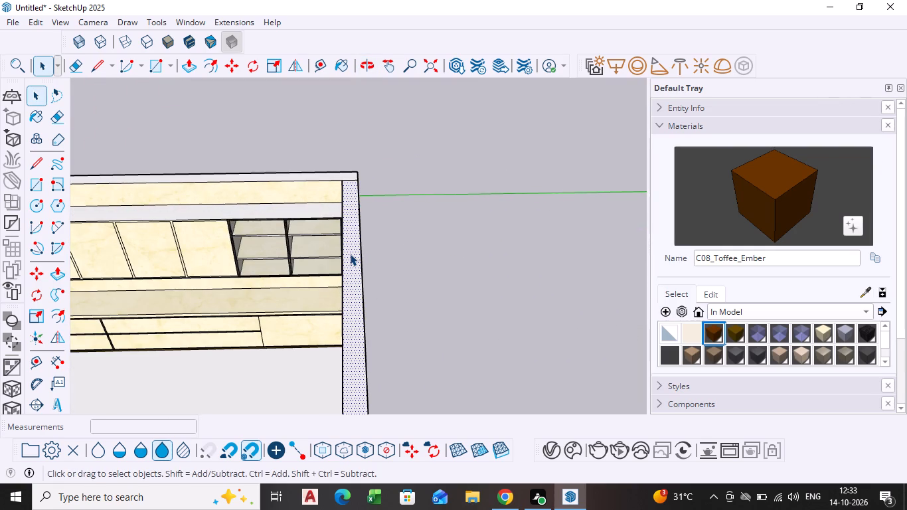
pyautogui.press('p')
pyautogui.click(350, 254)
pyautogui.click(349, 270)
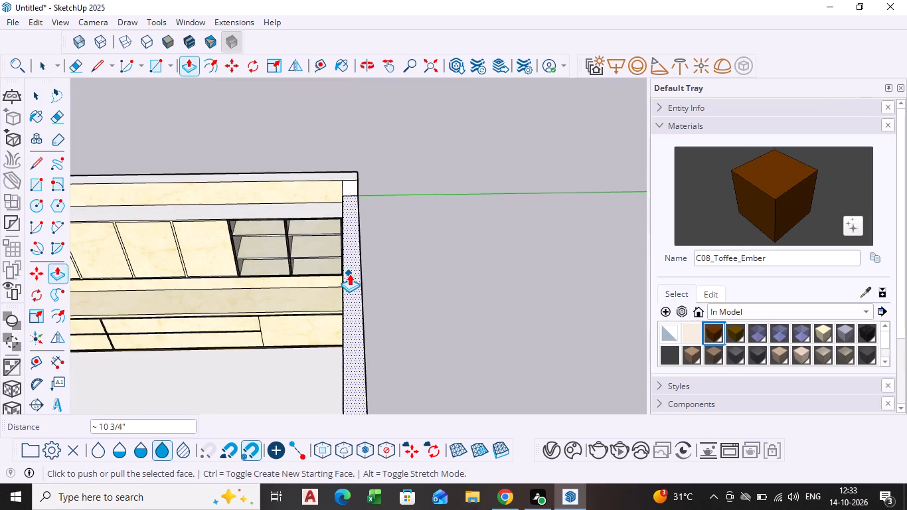
pyautogui.moveTo(349, 274); pyautogui.dragTo(352, 316)
# Push the wall's top face down about 5' 7 3/16" and another 3' 1 7/16" until it is level with the floor.
pyautogui.moveTo(352, 316); pyautogui.dragTo(483, 217, button='middle')
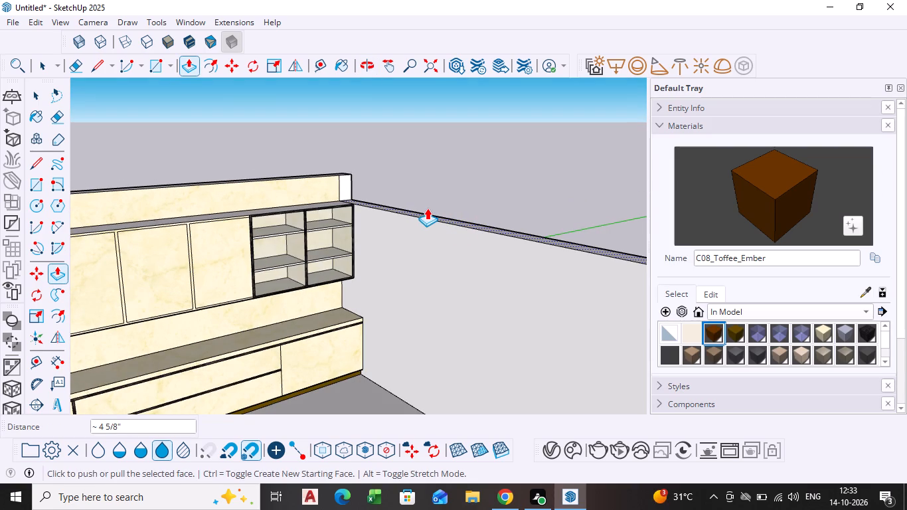
pyautogui.click(427, 208)
pyautogui.moveTo(394, 355); pyautogui.dragTo(388, 370, button='middle')
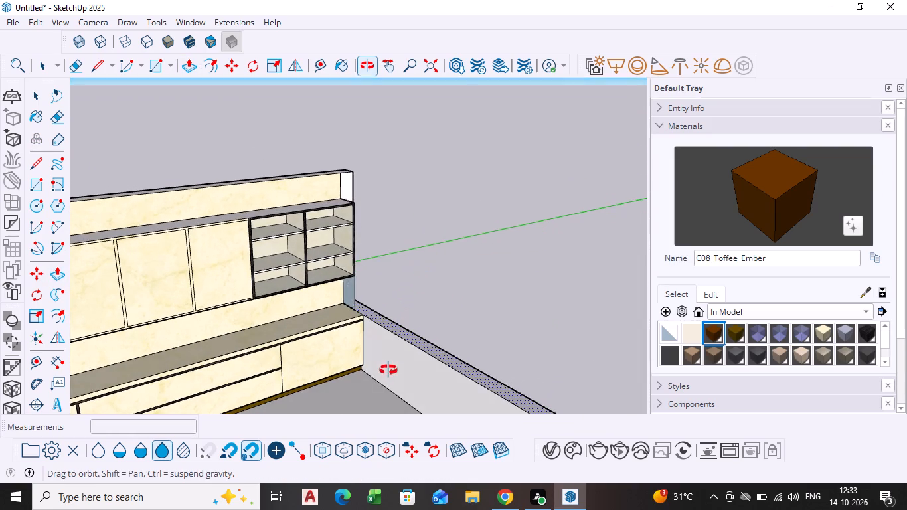
pyautogui.moveTo(388, 370); pyautogui.dragTo(388, 371, button='middle')
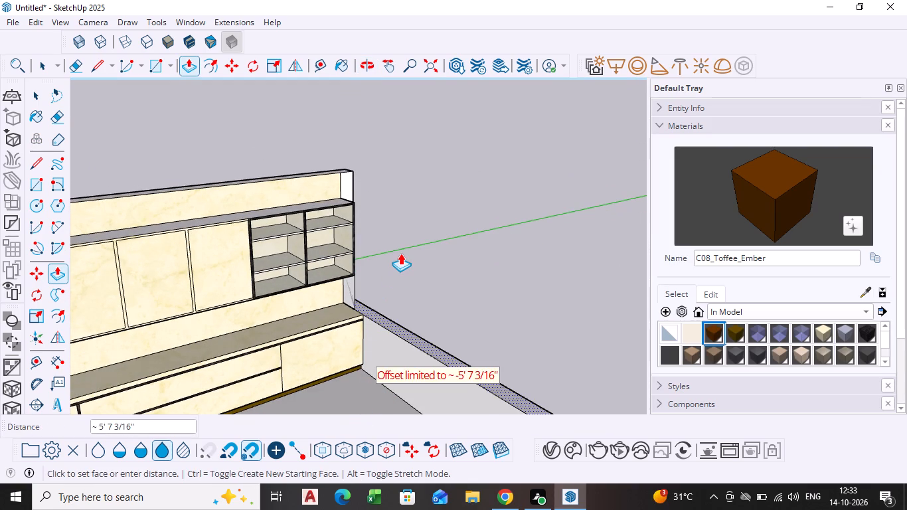
pyautogui.click(400, 254)
pyautogui.scroll(-2, 378, 359)
pyautogui.moveTo(378, 359); pyautogui.dragTo(362, 214, button='middle')
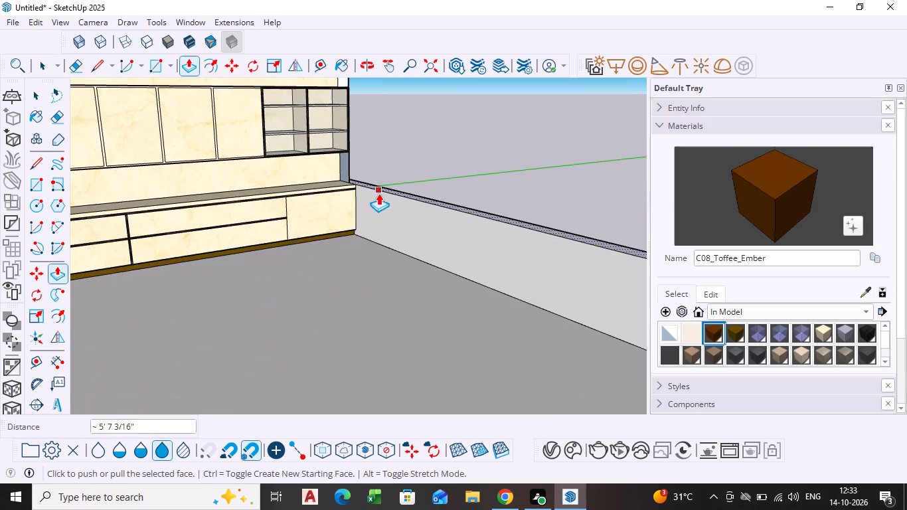
pyautogui.moveTo(409, 182); pyautogui.dragTo(407, 229, button='middle')
pyautogui.scroll(-1, 409, 182)
pyautogui.scroll(4, 407, 226)
pyautogui.click(429, 192)
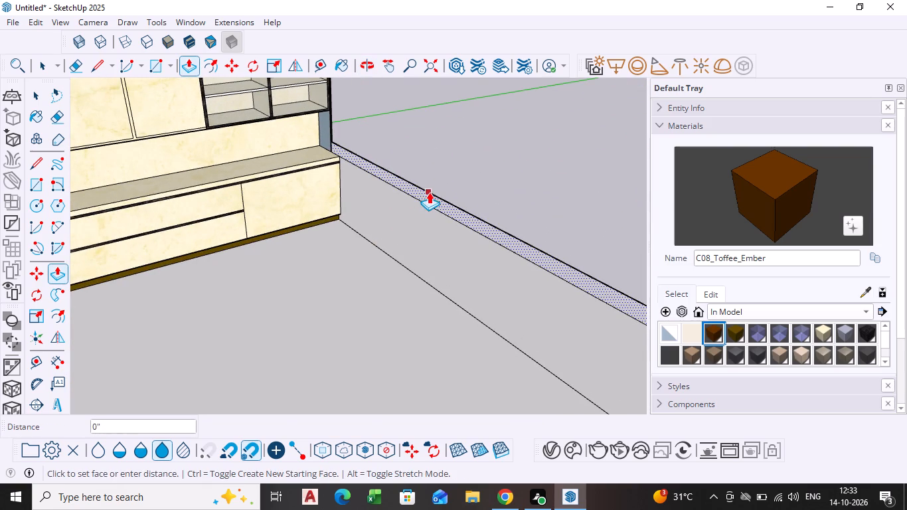
pyautogui.click(414, 270)
pyautogui.press('space')
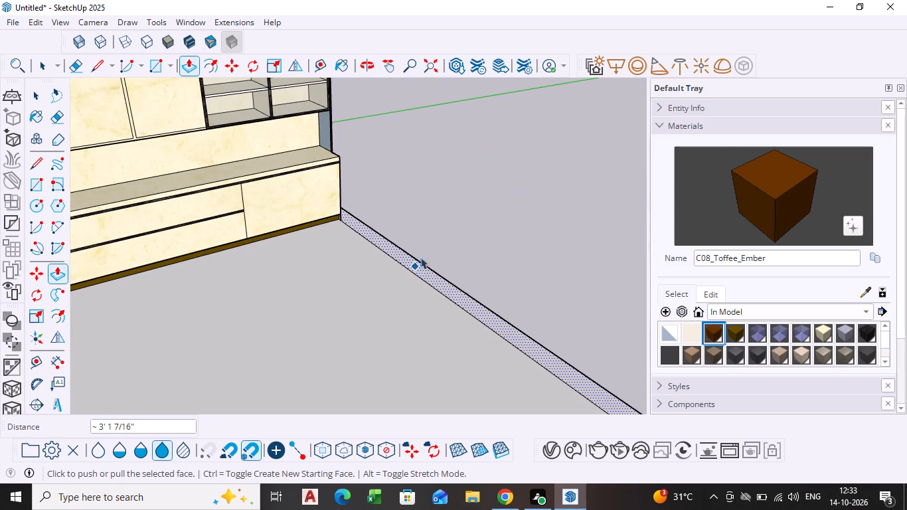
# Examine the opened side of the room and the exposed ends of the upper and base cabinets.
pyautogui.scroll(-2, 445, 215)
pyautogui.moveTo(445, 215); pyautogui.dragTo(259, 259, button='middle')
pyautogui.scroll(-6, 386, 211)
pyautogui.moveTo(422, 195); pyautogui.dragTo(378, 230, button='middle')
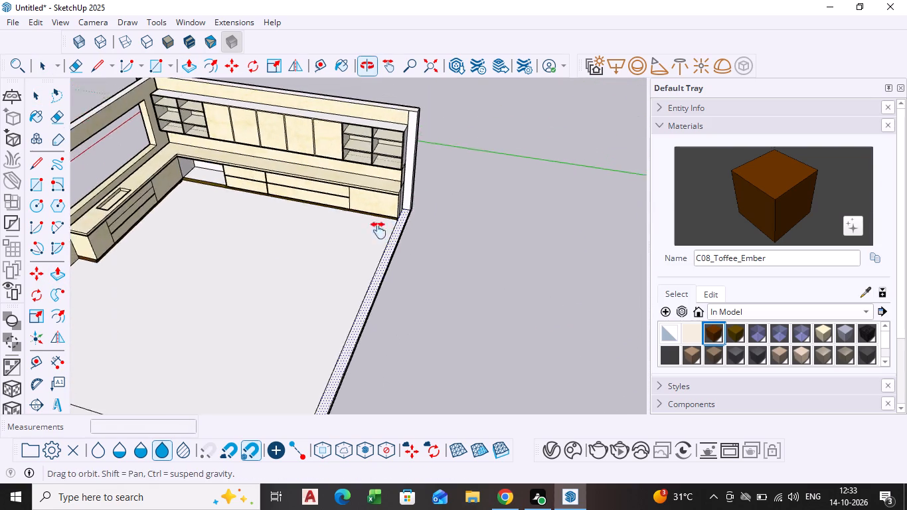
pyautogui.moveTo(378, 230); pyautogui.dragTo(270, 290, button='middle')
pyautogui.moveTo(236, 301); pyautogui.dragTo(184, 246, button='middle')
pyautogui.scroll(9, 246, 250)
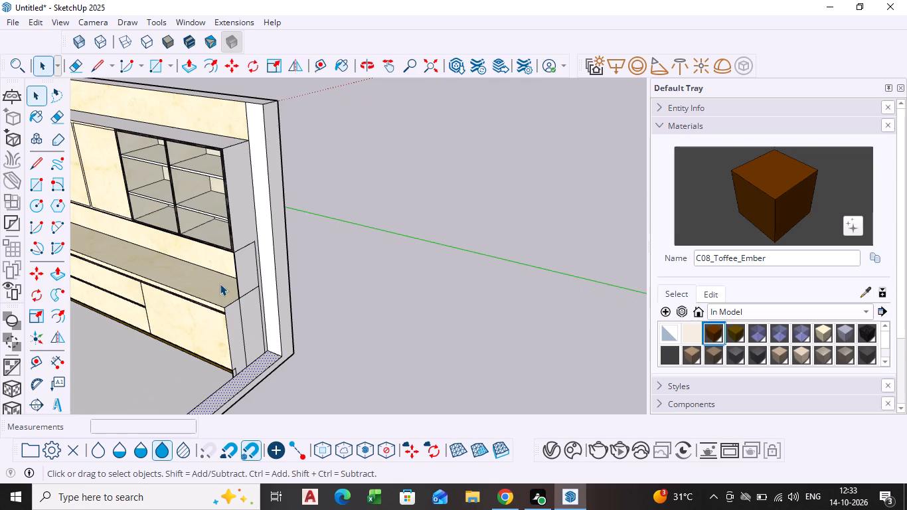
pyautogui.moveTo(215, 284); pyautogui.dragTo(230, 242, button='middle')
pyautogui.scroll(1, 230, 242)
pyautogui.scroll(6, 232, 329)
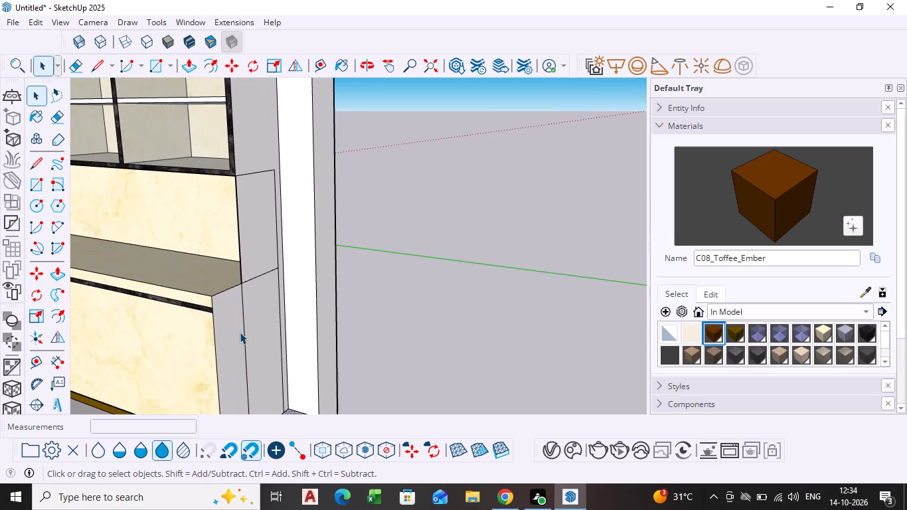
pyautogui.scroll(-8, 241, 330)
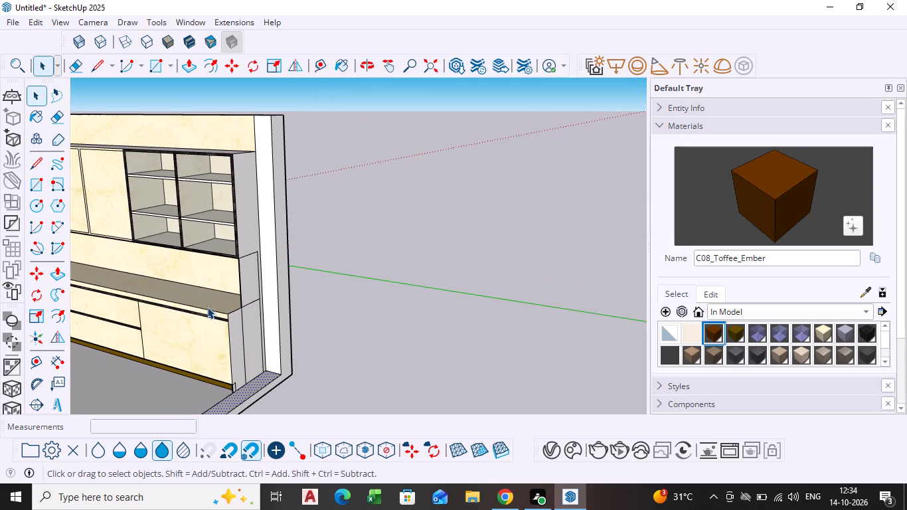
pyautogui.scroll(-1, 206, 306)
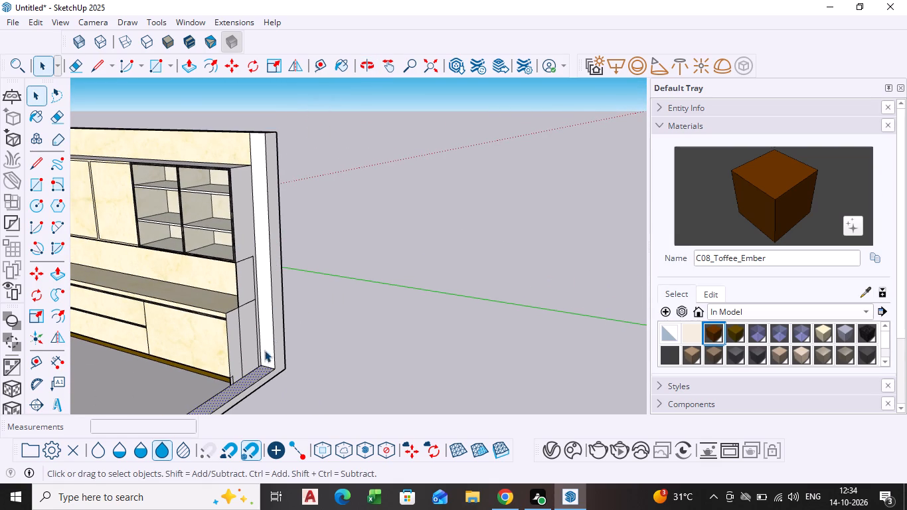
# Pull the L-shaped outer end face of the floor and back wall outward, extending the room past the cabinet ends.
pyautogui.scroll(-3, 263, 354)
pyautogui.keyDown('shift'); pyautogui.moveTo(262, 355); pyautogui.dragTo(261, 275, button='middle'); pyautogui.keyUp('shift')
pyautogui.scroll(3, 216, 311)
pyautogui.click(214, 313)
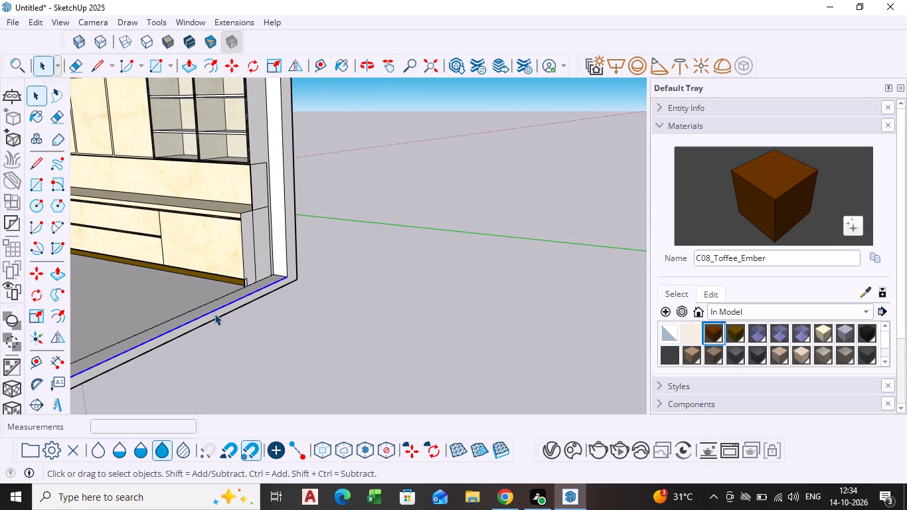
pyautogui.click(214, 313)
pyautogui.click(214, 319)
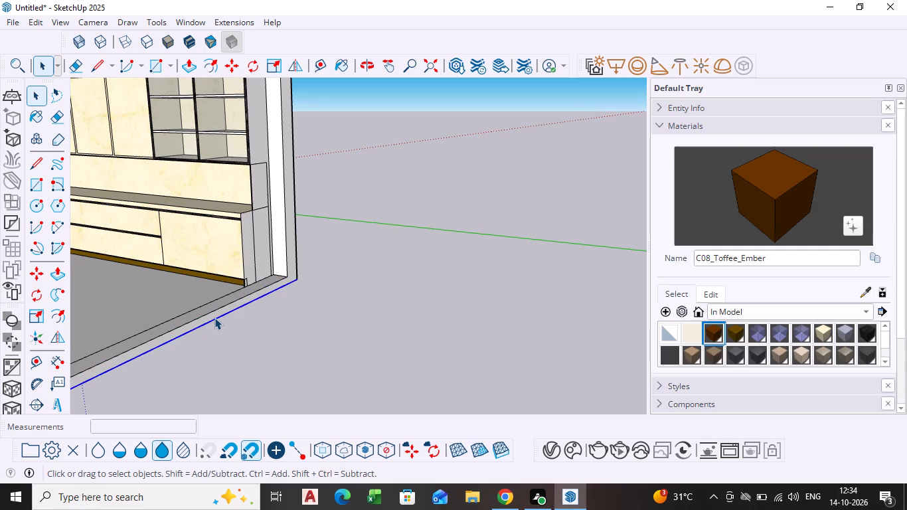
pyautogui.click(214, 315)
pyautogui.press('BackSpace')
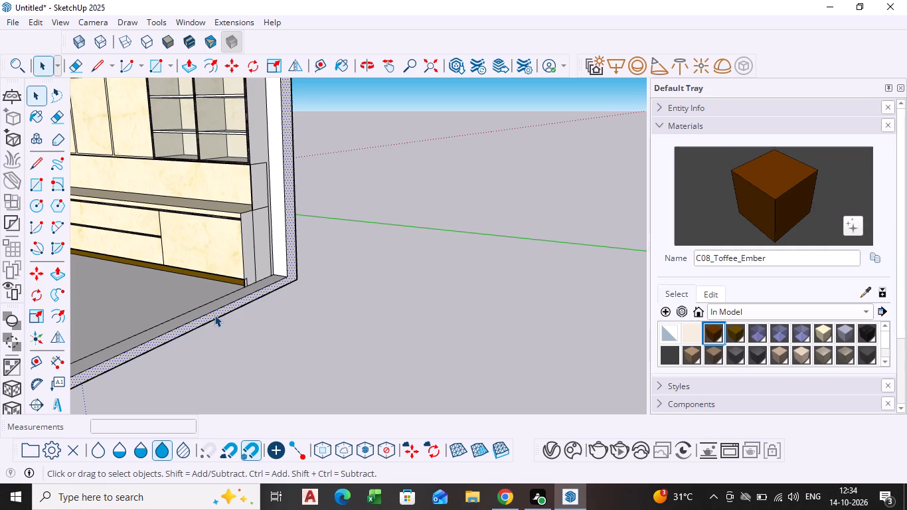
pyautogui.press('p')
pyautogui.click(214, 315)
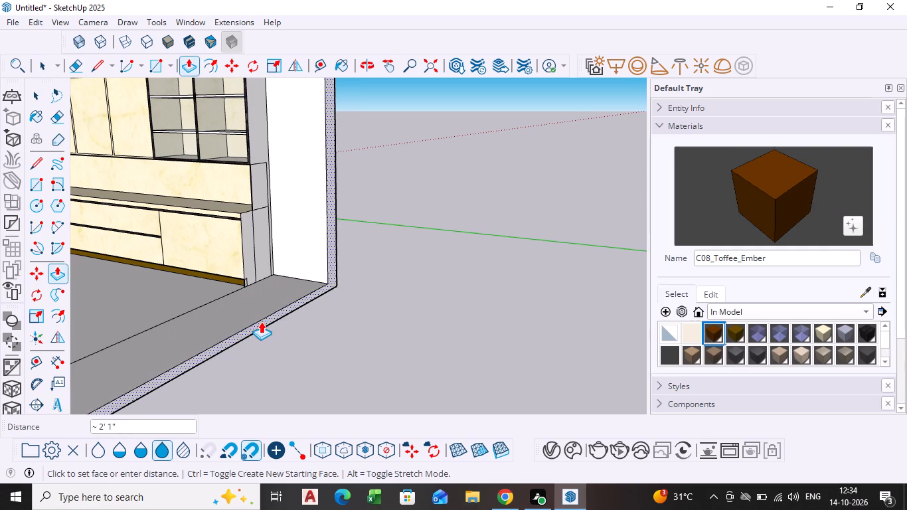
pyautogui.click(276, 329)
pyautogui.press('space')
# Delete the long seam edge across the floor that starts at the base cabinet's front corner.
pyautogui.scroll(6, 238, 310)
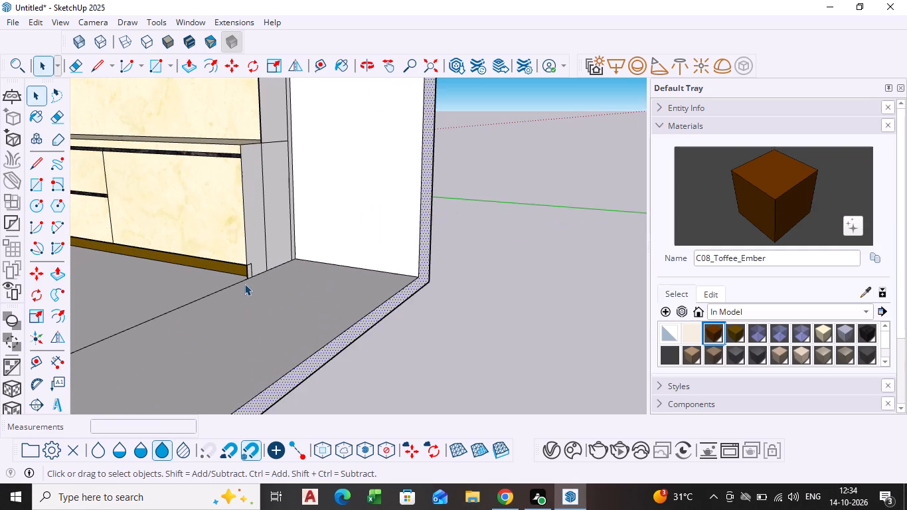
pyautogui.moveTo(248, 269); pyautogui.dragTo(256, 283, button='middle')
pyautogui.scroll(4, 254, 276)
pyautogui.scroll(-8, 286, 221)
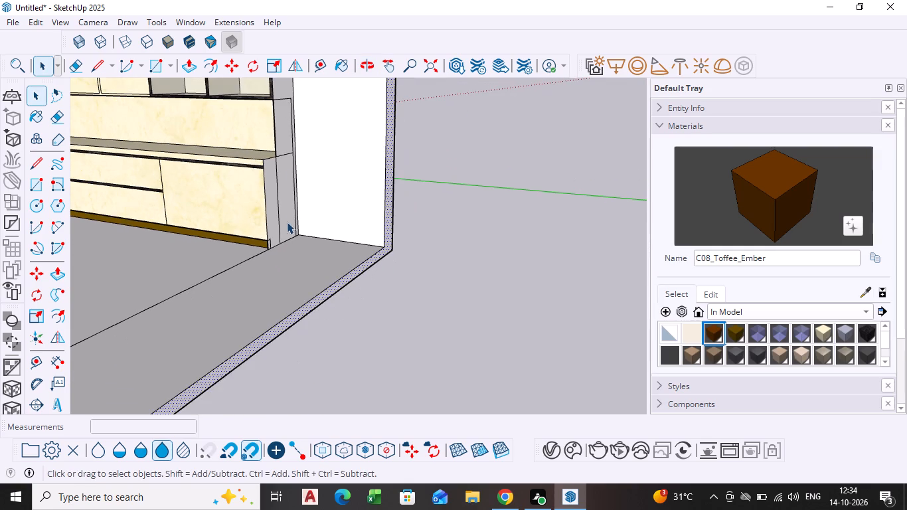
pyautogui.scroll(-2, 290, 163)
pyautogui.keyDown('shift'); pyautogui.moveTo(268, 238); pyautogui.dragTo(218, 360, button='middle'); pyautogui.keyUp('shift')
pyautogui.scroll(4, 212, 257)
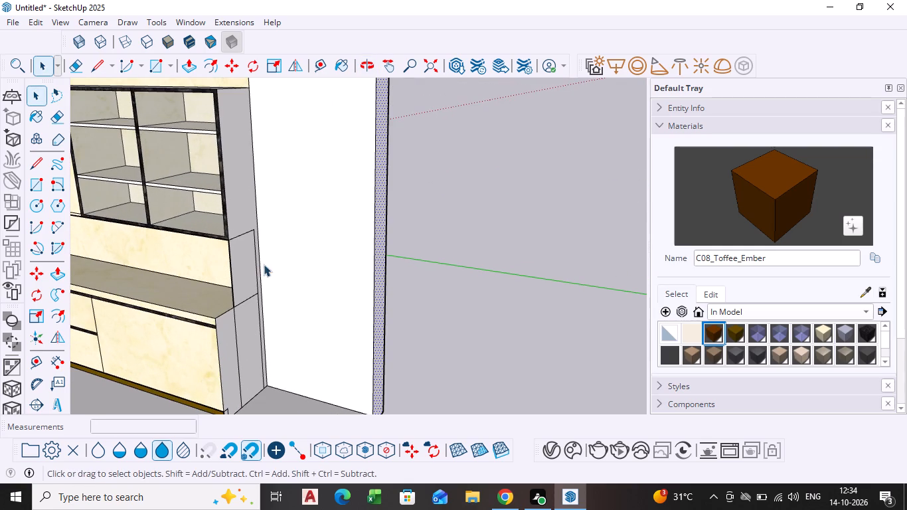
pyautogui.scroll(-3, 292, 297)
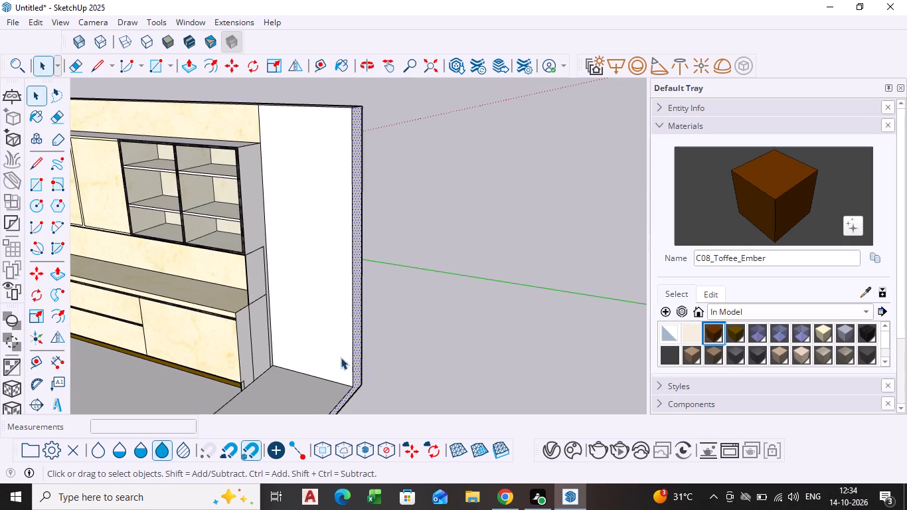
pyautogui.scroll(-4, 333, 368)
pyautogui.keyDown('shift'); pyautogui.moveTo(333, 368); pyautogui.dragTo(325, 220, button='middle'); pyautogui.keyUp('shift')
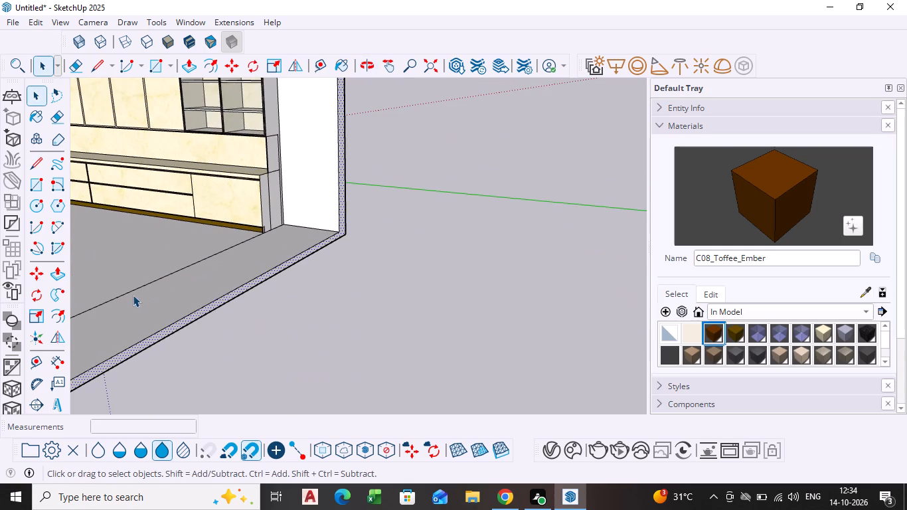
pyautogui.click(133, 291)
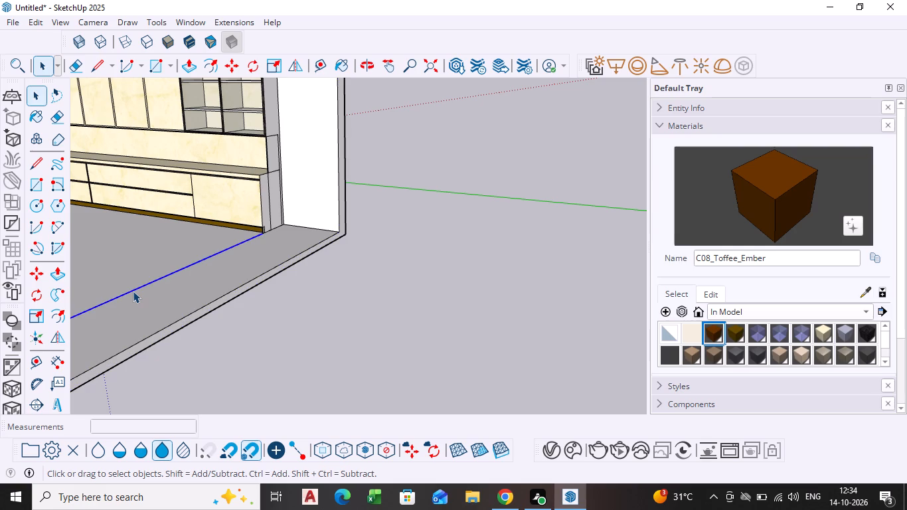
pyautogui.press('Delete')
# Delete the vertical dividing edge on the exposed side of the end base cabinet.
pyautogui.scroll(7, 278, 203)
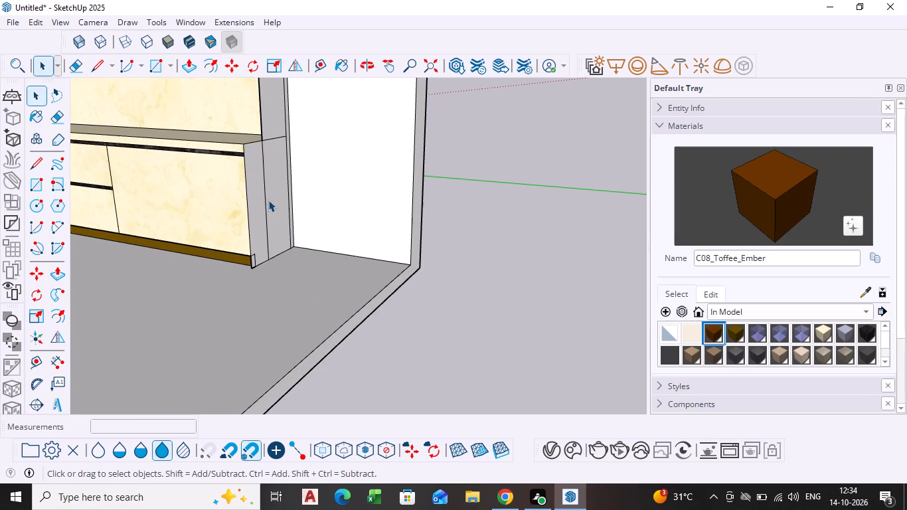
pyautogui.click(264, 202)
pyautogui.press('Delete')
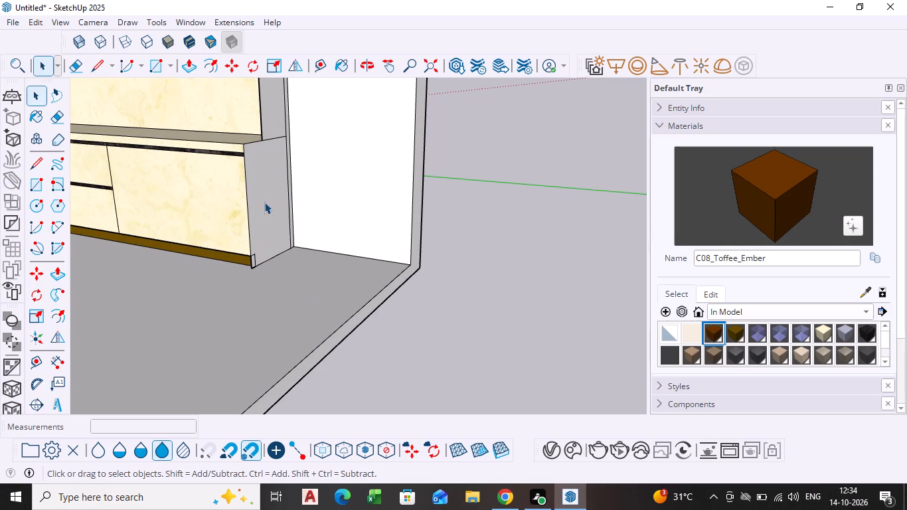
pyautogui.scroll(3, 289, 253)
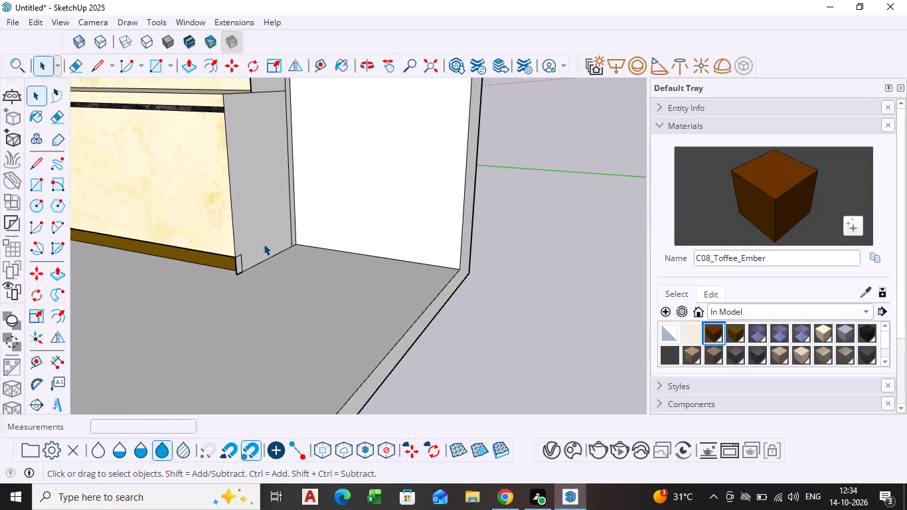
# Delete the short leftover edge of the old wall outline near the floor's free outer corner.
pyautogui.scroll(-16, 291, 230)
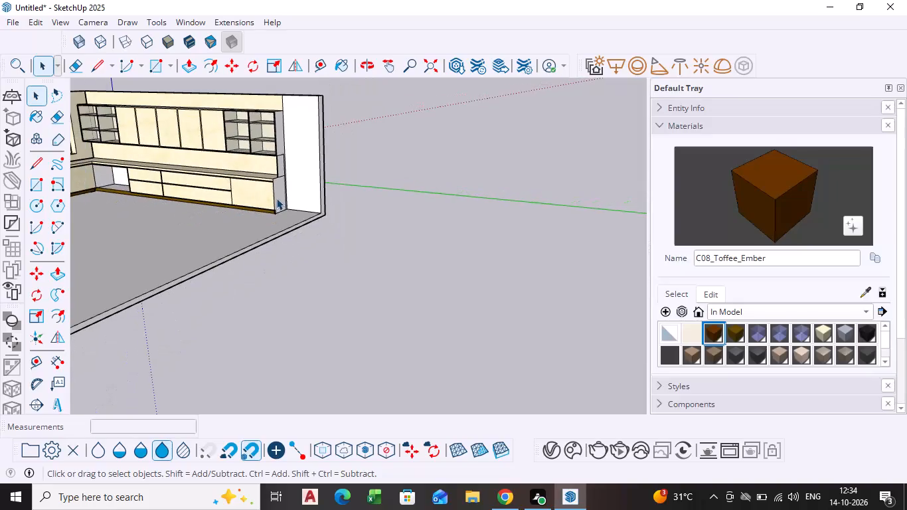
pyautogui.moveTo(256, 252); pyautogui.dragTo(493, 246, button='middle')
pyautogui.scroll(-4, 475, 287)
pyautogui.keyDown('shift'); pyautogui.moveTo(473, 287); pyautogui.dragTo(289, 290, button='middle'); pyautogui.keyUp('shift')
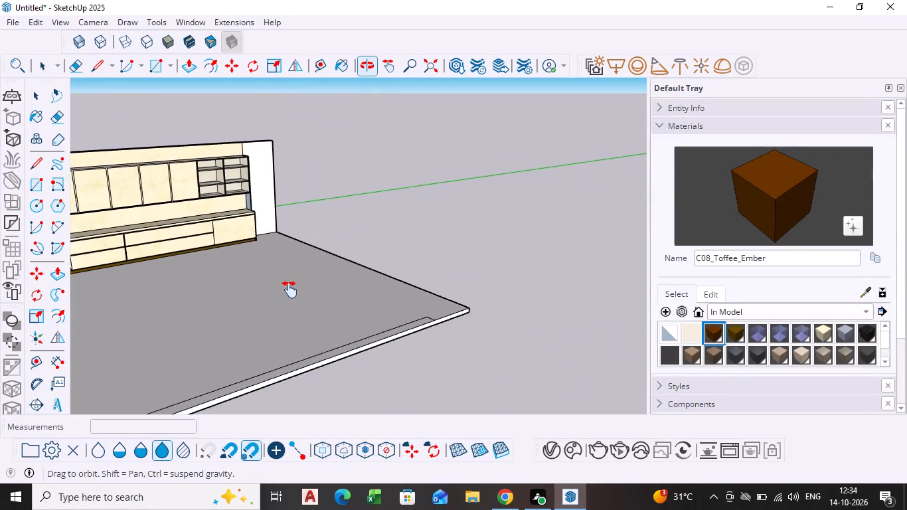
pyautogui.keyDown('shift'); pyautogui.moveTo(289, 290); pyautogui.dragTo(286, 290, button='middle'); pyautogui.keyUp('shift')
pyautogui.scroll(3, 284, 289)
pyautogui.moveTo(288, 289); pyautogui.dragTo(206, 316, button='middle')
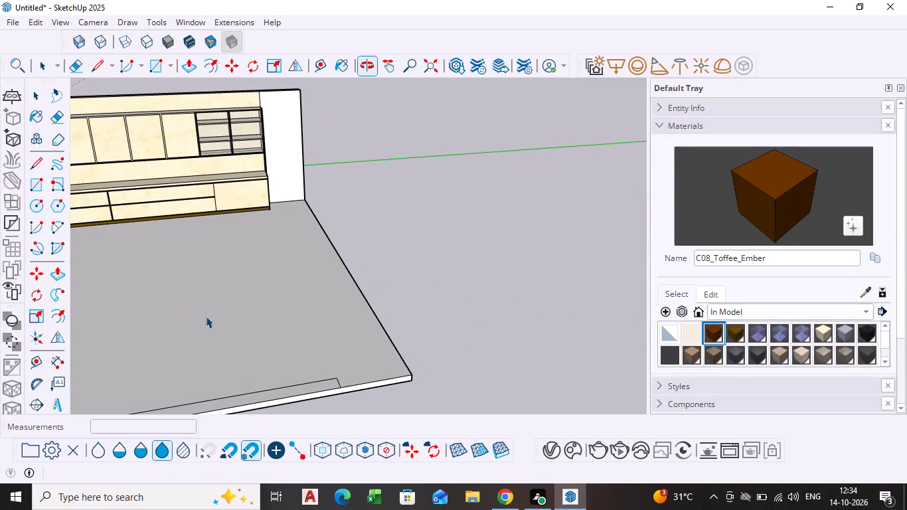
pyautogui.click(337, 379)
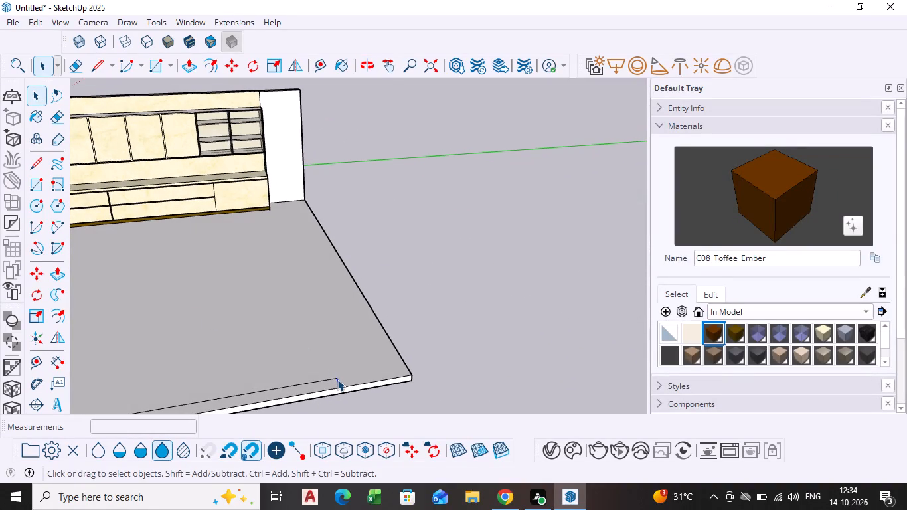
pyautogui.press('Delete')
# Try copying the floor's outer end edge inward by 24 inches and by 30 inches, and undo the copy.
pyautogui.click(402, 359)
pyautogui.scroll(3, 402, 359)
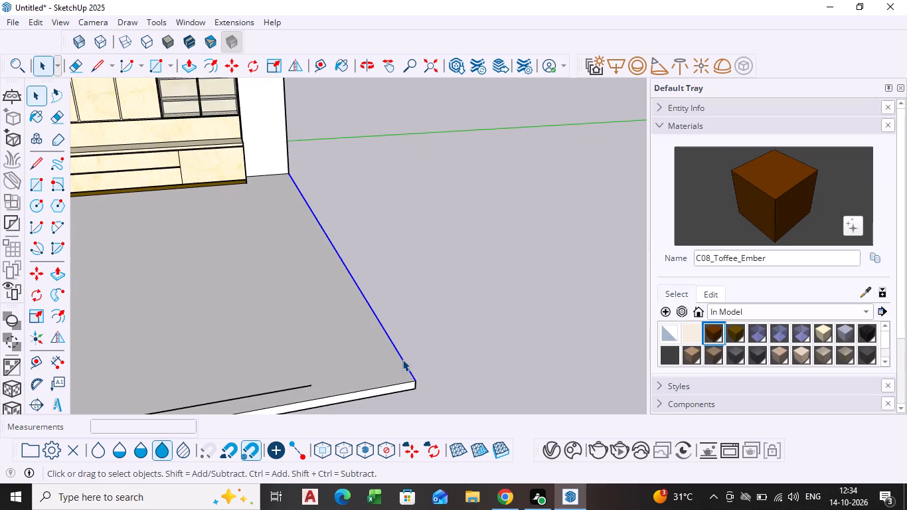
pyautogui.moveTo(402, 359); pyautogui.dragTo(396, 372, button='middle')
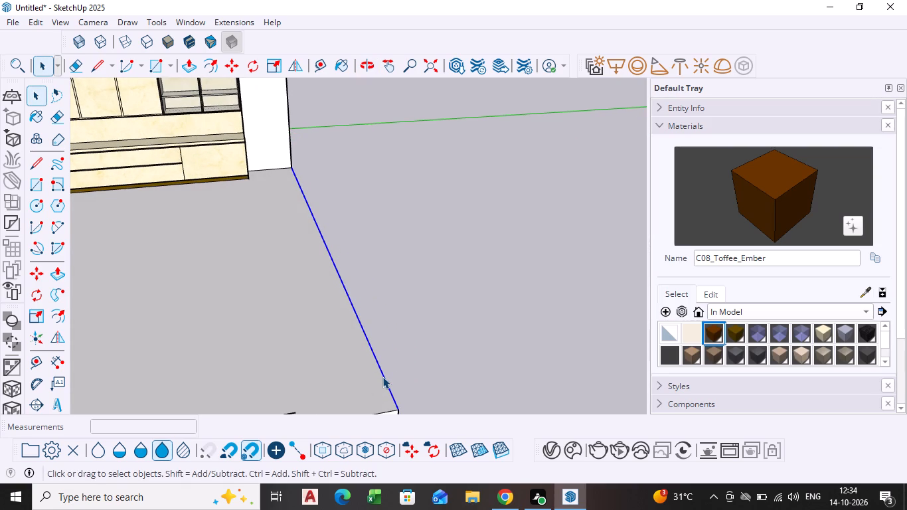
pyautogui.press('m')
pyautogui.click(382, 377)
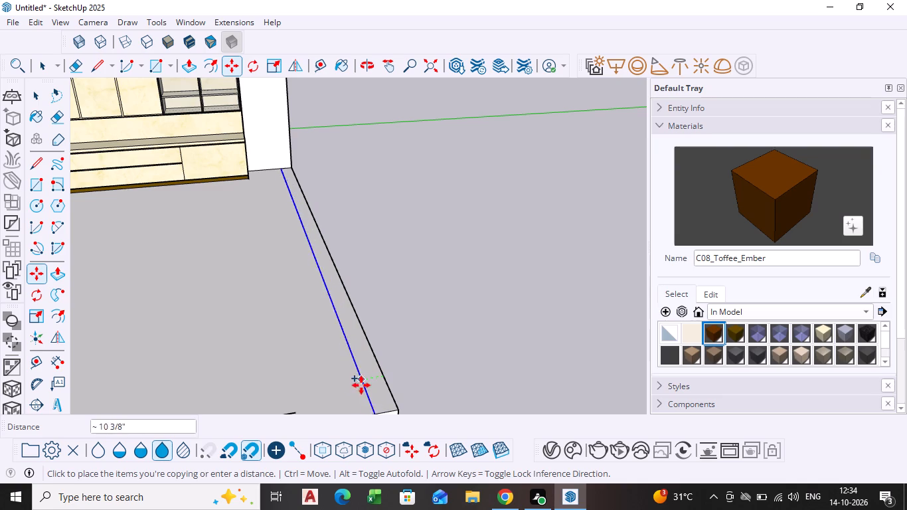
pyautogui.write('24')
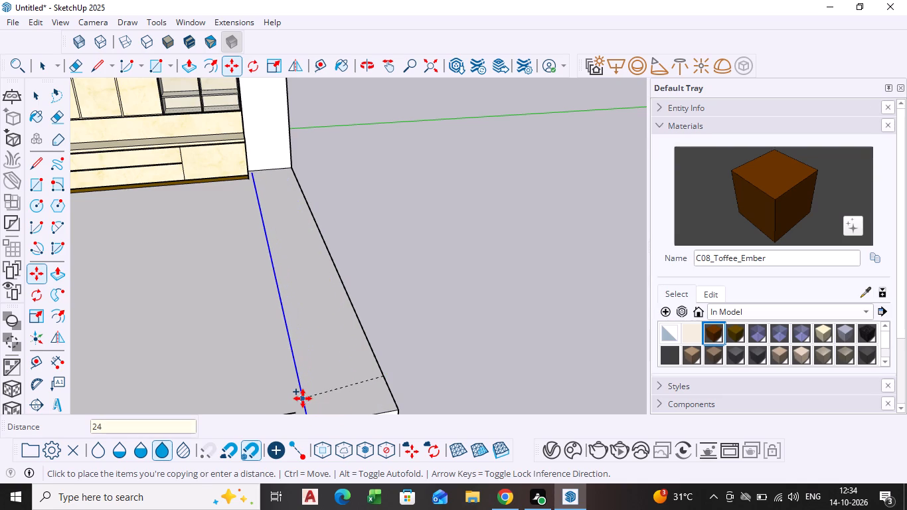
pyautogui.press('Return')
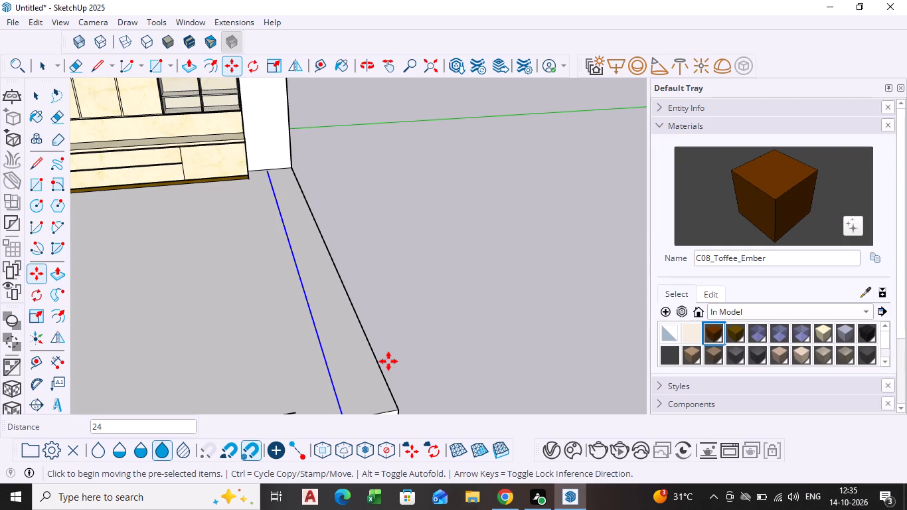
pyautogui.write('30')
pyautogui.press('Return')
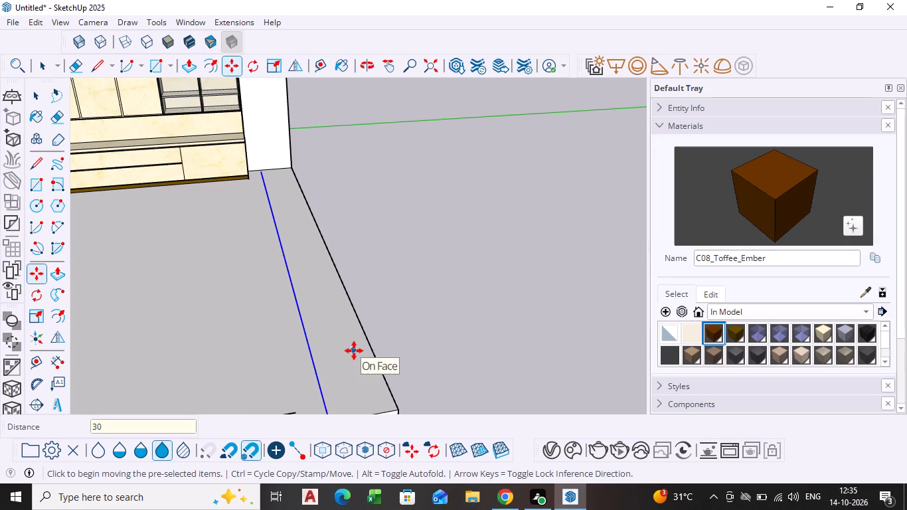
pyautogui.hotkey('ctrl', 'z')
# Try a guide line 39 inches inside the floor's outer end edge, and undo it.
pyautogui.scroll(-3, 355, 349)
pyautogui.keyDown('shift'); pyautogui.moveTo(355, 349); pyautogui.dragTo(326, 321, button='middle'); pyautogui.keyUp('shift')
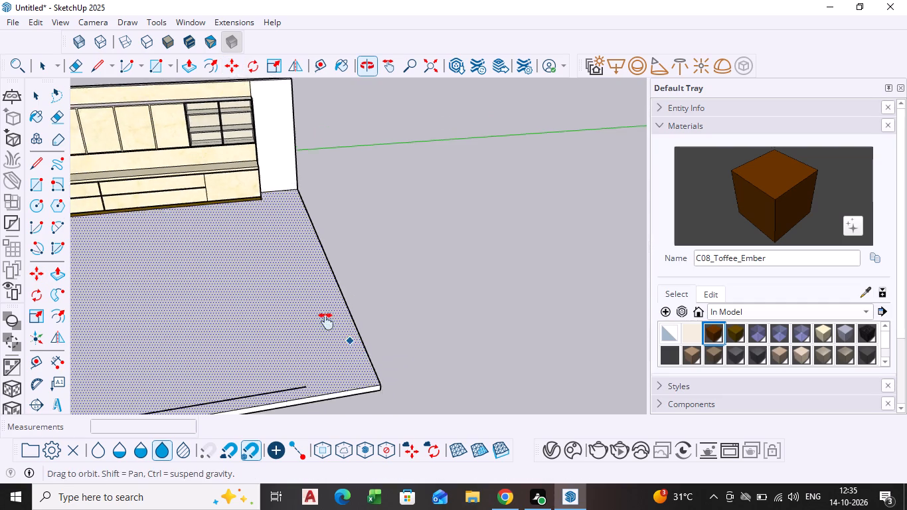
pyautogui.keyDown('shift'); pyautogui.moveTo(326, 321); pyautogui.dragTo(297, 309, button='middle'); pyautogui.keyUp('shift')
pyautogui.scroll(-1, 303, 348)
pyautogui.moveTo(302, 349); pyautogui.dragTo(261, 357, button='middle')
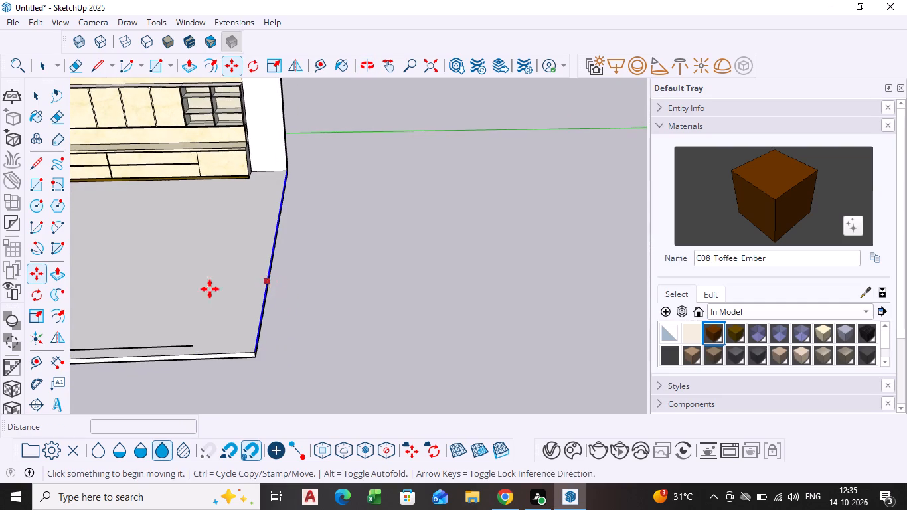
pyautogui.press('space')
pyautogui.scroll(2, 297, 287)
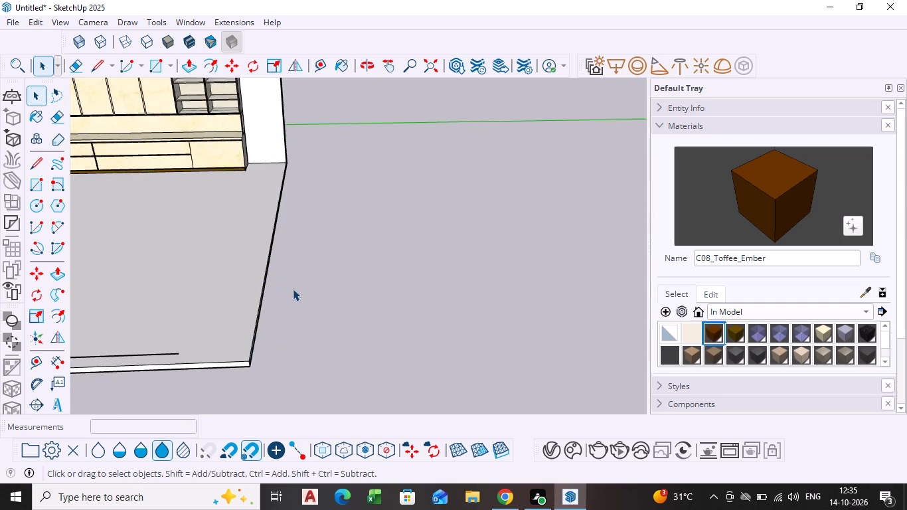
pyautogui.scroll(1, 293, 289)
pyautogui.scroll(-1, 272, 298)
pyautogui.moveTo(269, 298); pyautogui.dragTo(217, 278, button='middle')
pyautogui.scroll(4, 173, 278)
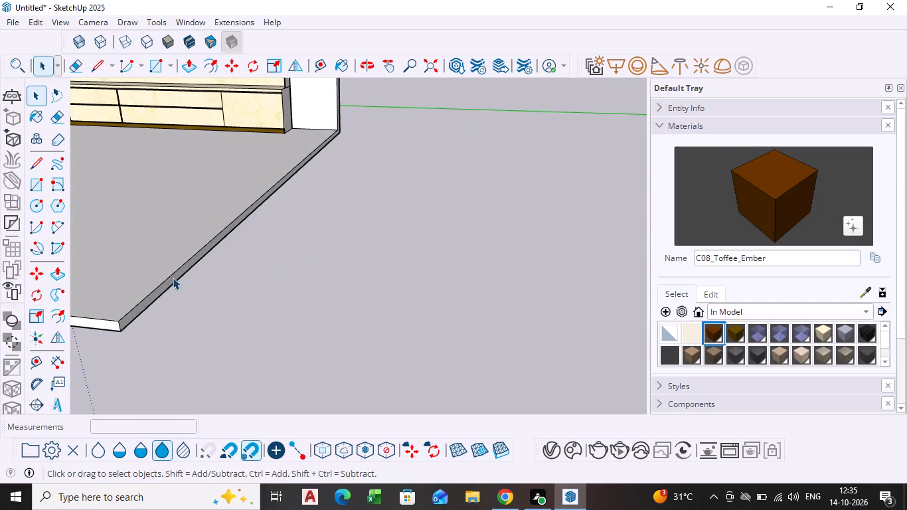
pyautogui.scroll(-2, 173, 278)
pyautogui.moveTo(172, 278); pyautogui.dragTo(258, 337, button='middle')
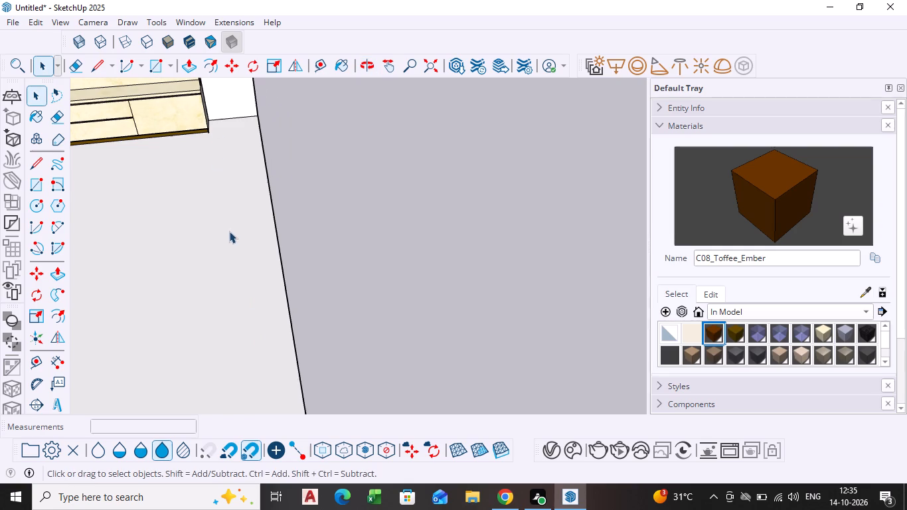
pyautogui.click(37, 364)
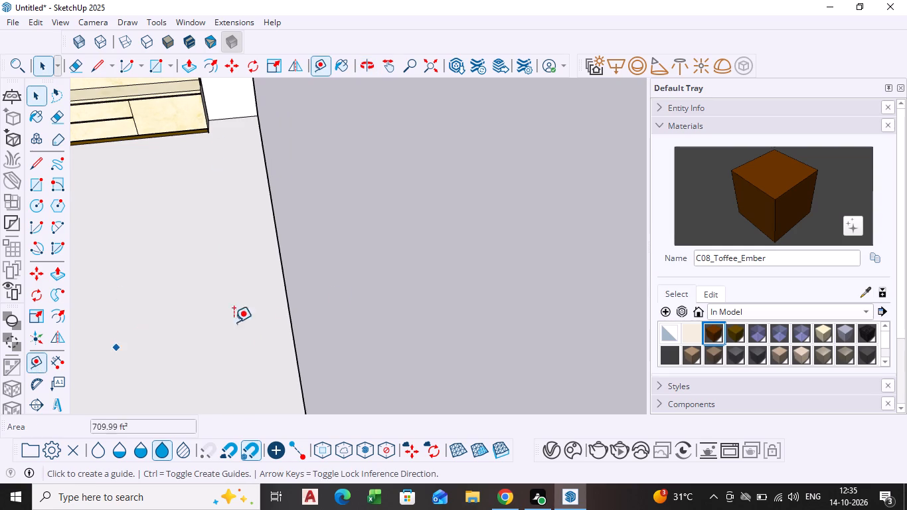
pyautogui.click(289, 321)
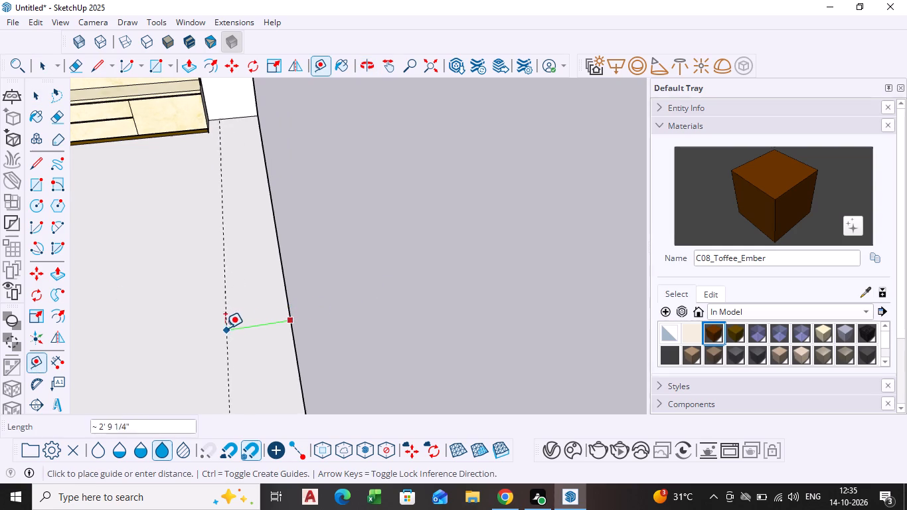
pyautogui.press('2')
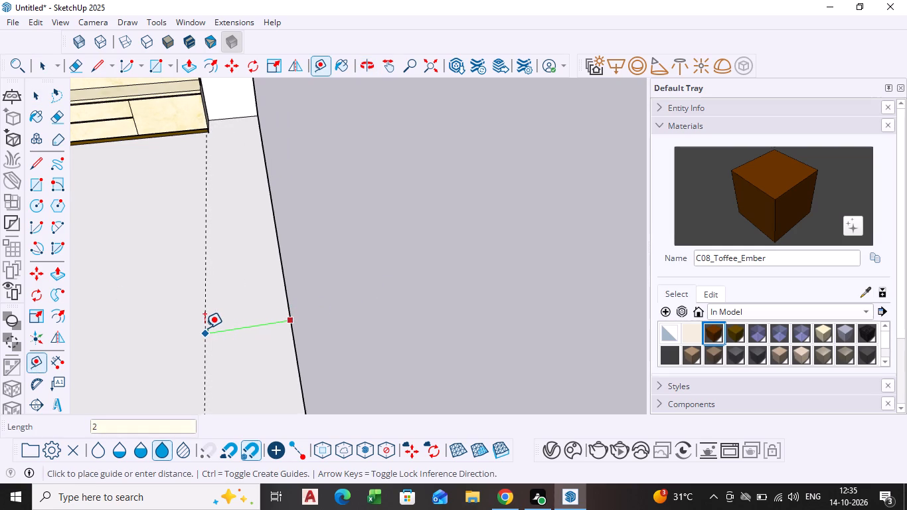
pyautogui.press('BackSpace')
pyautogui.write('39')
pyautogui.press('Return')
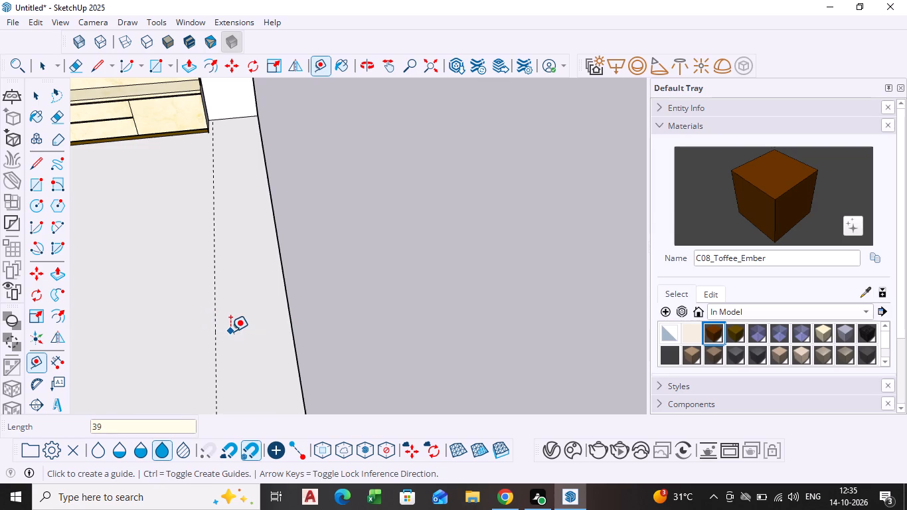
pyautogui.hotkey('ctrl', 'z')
# Place a guide line 9 inches inside the floor's outer end edge, parallel to it.
pyautogui.scroll(-6, 281, 317)
pyautogui.keyDown('shift'); pyautogui.moveTo(283, 314); pyautogui.dragTo(283, 273, button='middle'); pyautogui.keyUp('shift')
pyautogui.scroll(3, 284, 307)
pyautogui.click(291, 306)
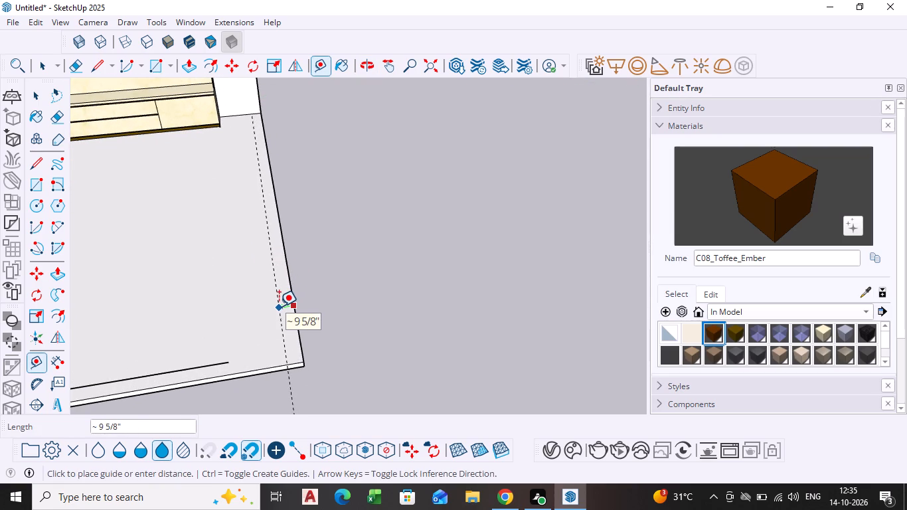
pyautogui.press('9')
pyautogui.press('Return')
pyautogui.press('space')
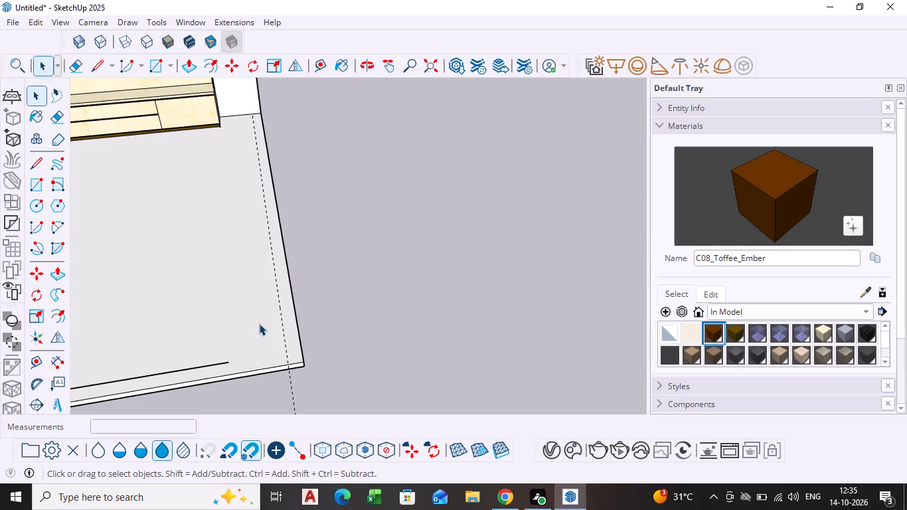
# Extend the floor's inner front line to the guide and draw a line along the guide to the back wall.
pyautogui.press('l')
pyautogui.click(232, 360)
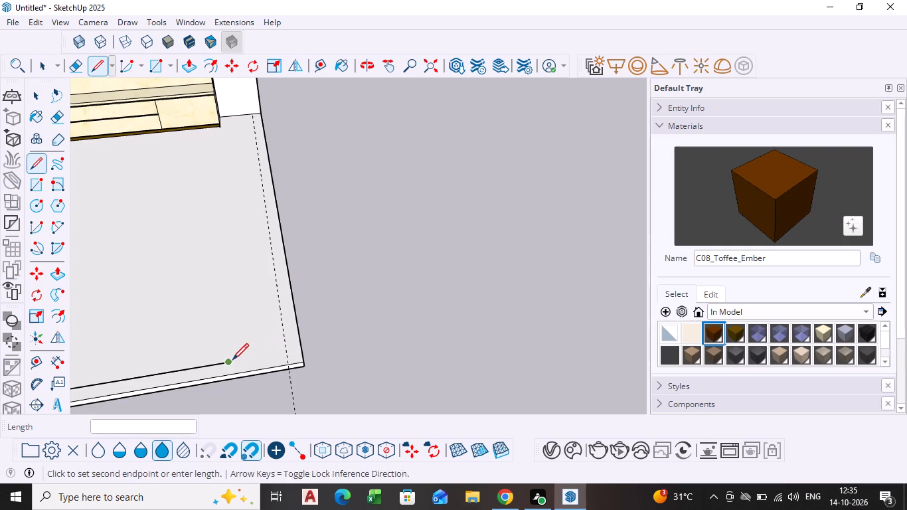
pyautogui.click(289, 349)
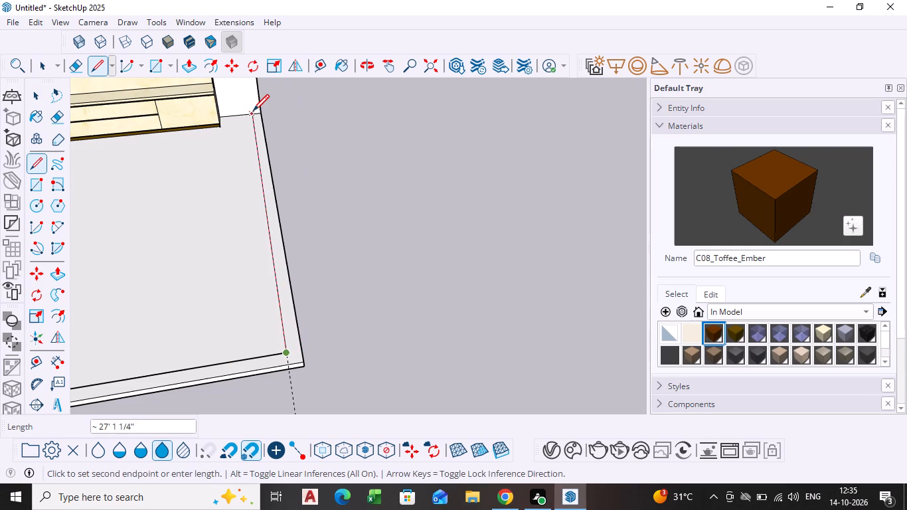
pyautogui.click(253, 112)
pyautogui.press('space')
pyautogui.press('space')
# Draw a short line across the floor's front outer corner, separating the side-wall strip from the front strip.
pyautogui.click(283, 304)
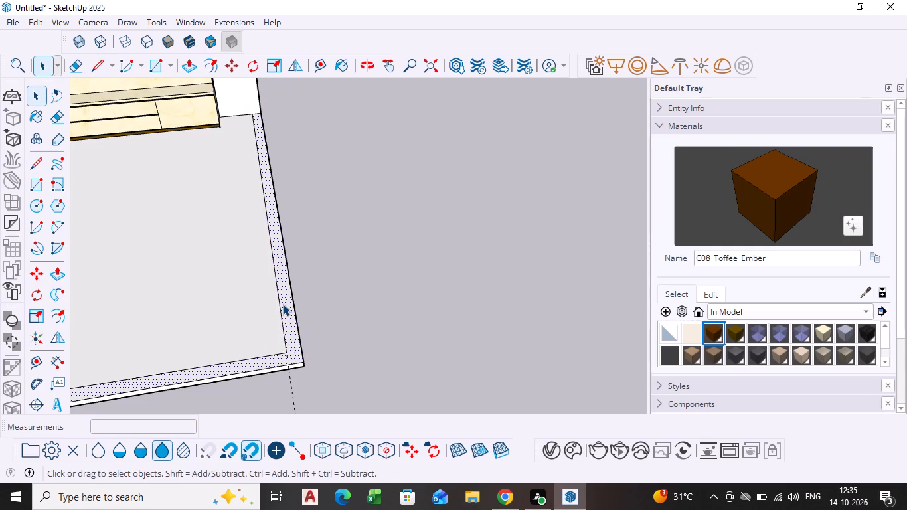
pyautogui.scroll(-3, 283, 303)
pyautogui.moveTo(283, 303); pyautogui.dragTo(265, 404, button='middle')
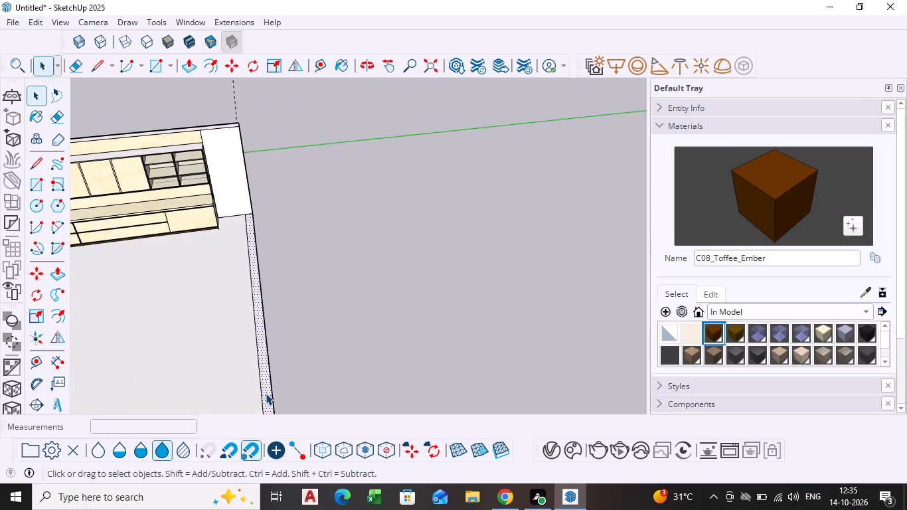
pyautogui.scroll(-2, 265, 392)
pyautogui.moveTo(265, 392); pyautogui.dragTo(258, 254, button='middle')
pyautogui.scroll(4, 256, 283)
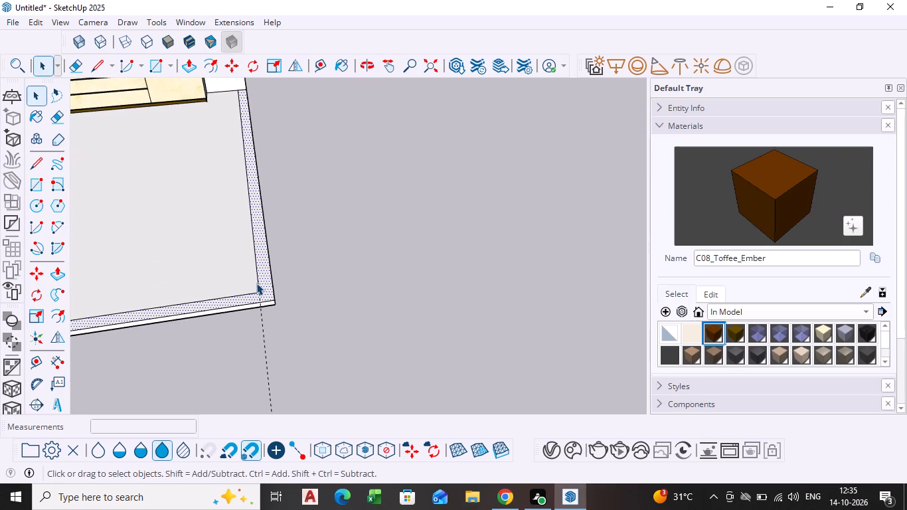
pyautogui.press('l')
pyautogui.click(260, 291)
pyautogui.click(272, 288)
pyautogui.press('space')
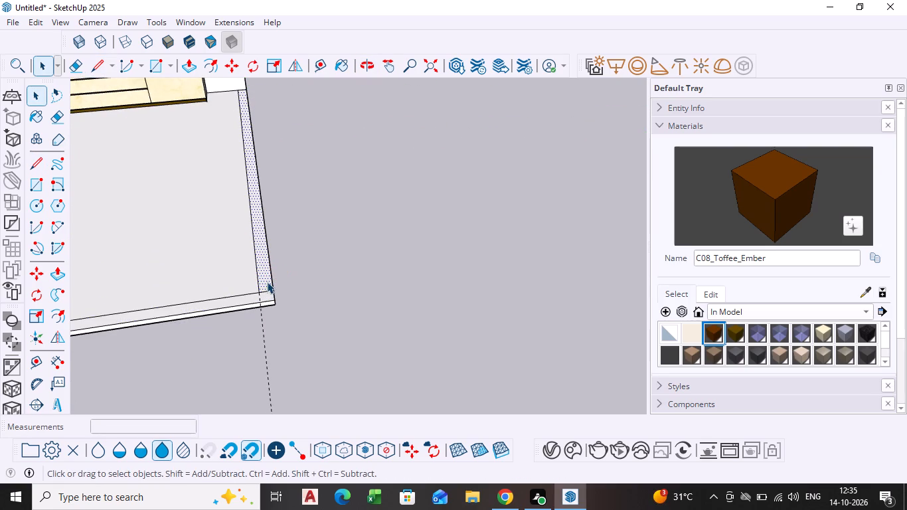
# Pull the narrow side strip of floor up to the top of the back wall to form a side wall.
pyautogui.click(266, 281)
pyautogui.scroll(-3, 266, 281)
pyautogui.keyDown('shift'); pyautogui.moveTo(266, 281); pyautogui.dragTo(254, 343, button='middle'); pyautogui.keyUp('shift')
pyautogui.keyDown('shift'); pyautogui.scroll(1, 254, 343); pyautogui.keyUp('shift')
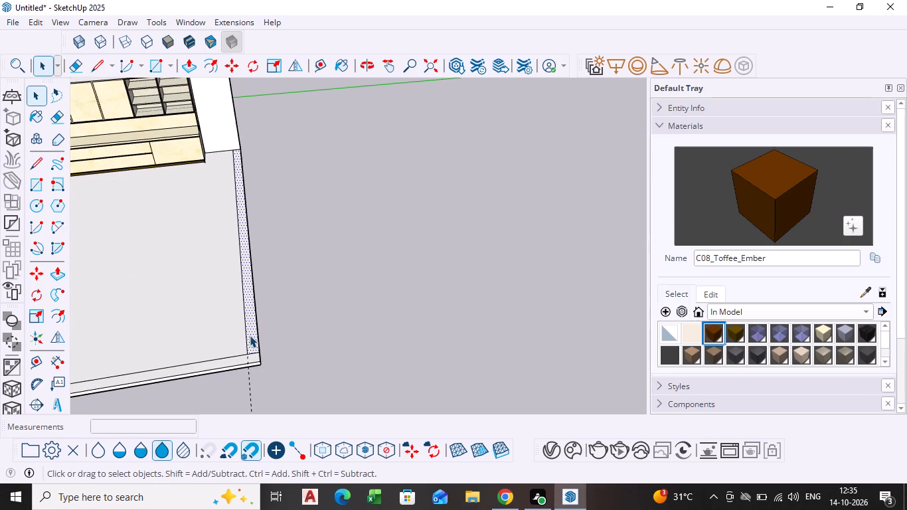
pyautogui.press('p')
pyautogui.click(250, 335)
pyautogui.scroll(-4, 234, 248)
pyautogui.keyDown('shift'); pyautogui.moveTo(229, 261); pyautogui.dragTo(248, 391, button='middle'); pyautogui.keyUp('shift')
pyautogui.click(222, 211)
pyautogui.scroll(-1, 252, 304)
pyautogui.moveTo(254, 304); pyautogui.dragTo(392, 222, button='middle')
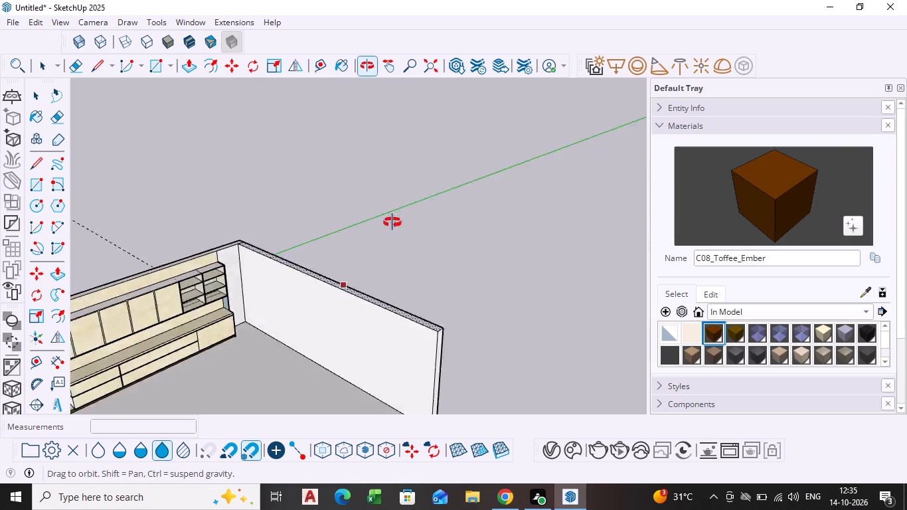
pyautogui.moveTo(392, 222); pyautogui.dragTo(418, 121, button='middle')
pyautogui.moveTo(378, 199); pyautogui.dragTo(335, 311, button='middle')
pyautogui.press('space')
# Delete the leftover end face between the open wall shelves and the countertop near the new side wall.
pyautogui.scroll(3, 359, 161)
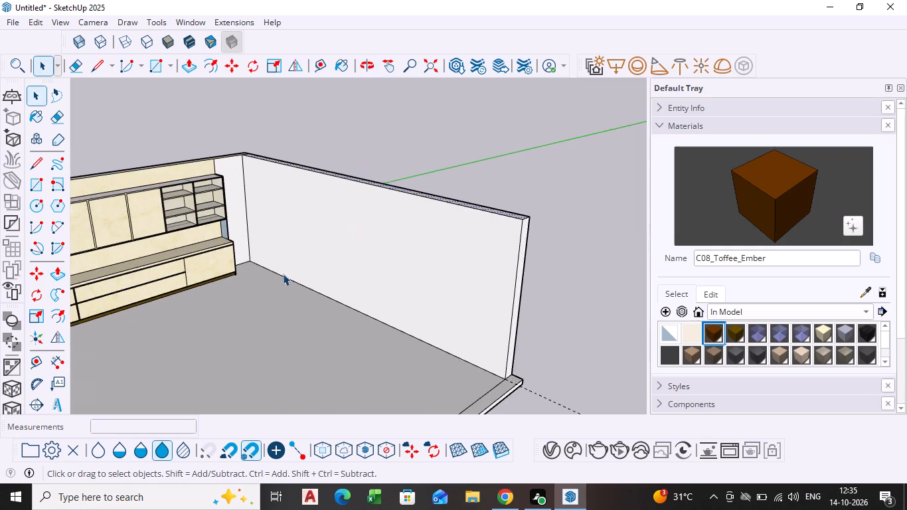
pyautogui.moveTo(283, 274); pyautogui.dragTo(329, 259, button='middle')
pyautogui.scroll(2, 255, 246)
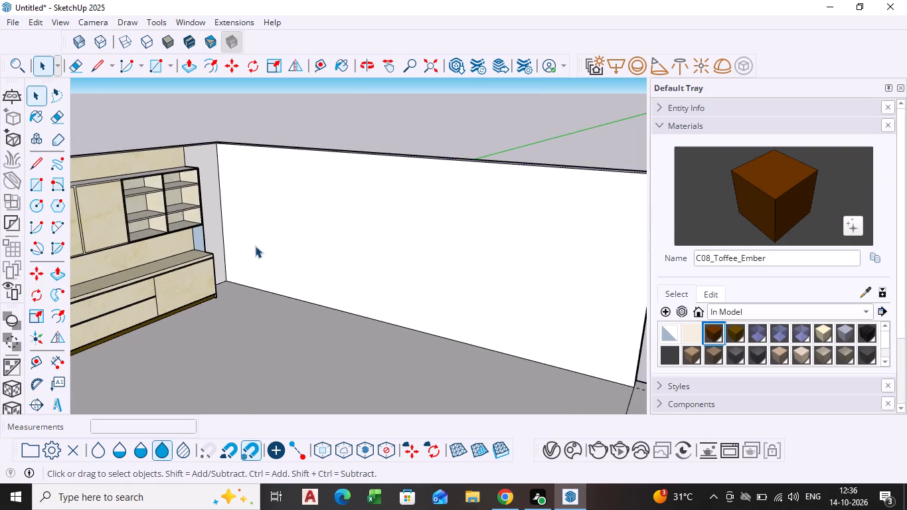
pyautogui.scroll(3, 255, 246)
pyautogui.scroll(-4, 249, 256)
pyautogui.keyDown('shift'); pyautogui.moveTo(247, 266); pyautogui.dragTo(171, 241, button='middle'); pyautogui.keyUp('shift')
pyautogui.moveTo(113, 290); pyautogui.dragTo(185, 282, button='middle')
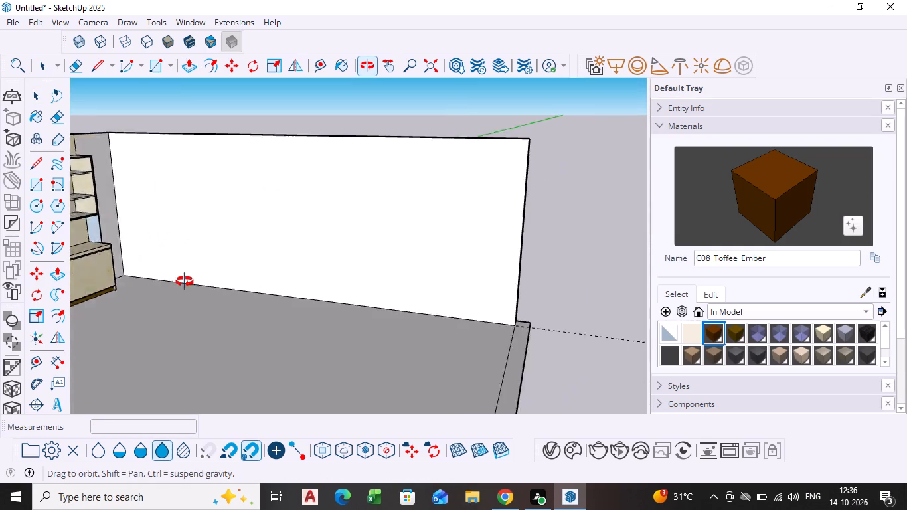
pyautogui.moveTo(185, 282); pyautogui.dragTo(193, 282, button='middle')
pyautogui.scroll(-2, 135, 276)
pyautogui.moveTo(134, 276); pyautogui.dragTo(172, 274, button='middle')
pyautogui.moveTo(170, 276); pyautogui.dragTo(135, 328, button='middle')
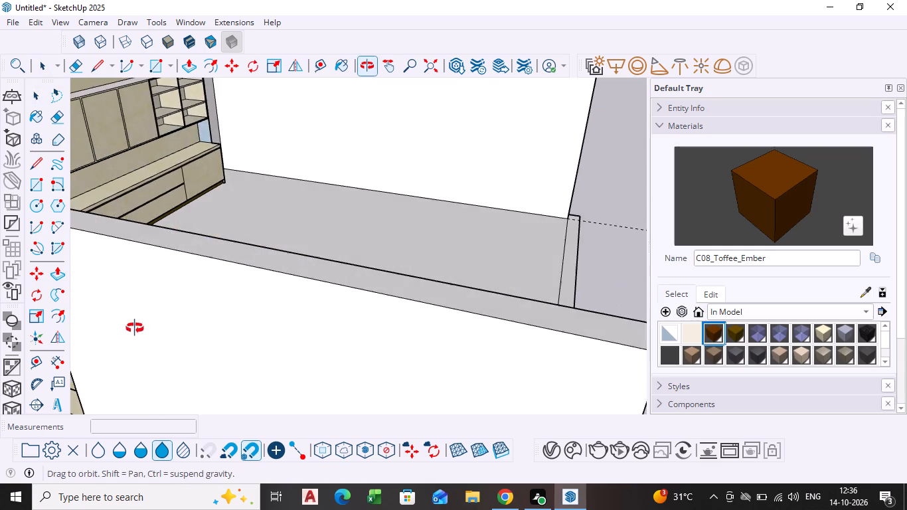
pyautogui.moveTo(135, 328); pyautogui.dragTo(135, 327, button='middle')
pyautogui.scroll(4, 243, 100)
pyautogui.scroll(-1, 207, 136)
pyautogui.keyDown('shift'); pyautogui.moveTo(206, 137); pyautogui.dragTo(157, 173, button='middle'); pyautogui.keyUp('shift')
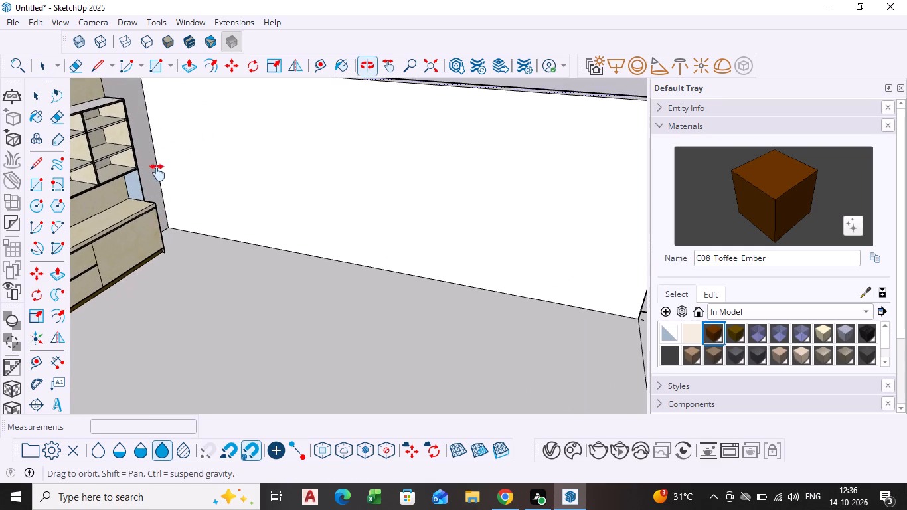
pyautogui.keyDown('shift'); pyautogui.moveTo(157, 173); pyautogui.dragTo(157, 179, button='middle'); pyautogui.keyUp('shift')
pyautogui.scroll(7, 124, 193)
pyautogui.click(152, 189)
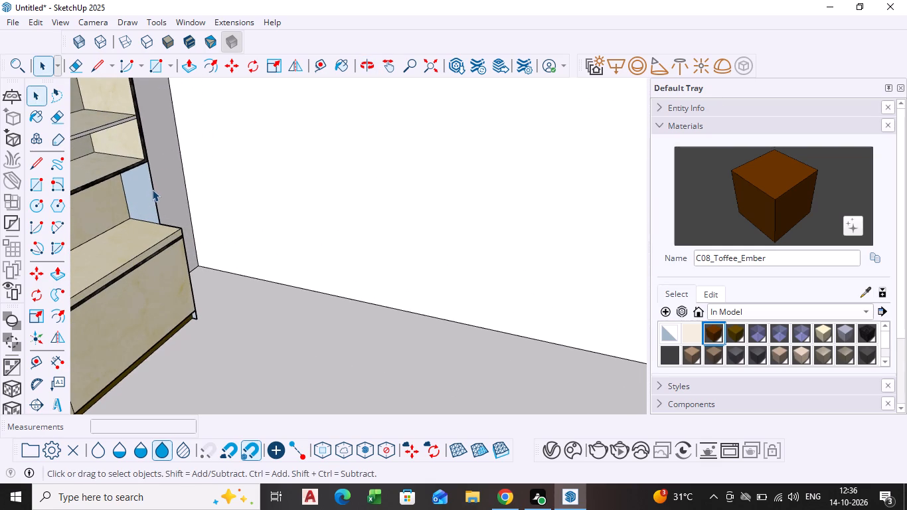
pyautogui.press('Delete')
# Examine the end base cabinet's toe-kick and the corner and length of the new side wall.
pyautogui.scroll(-3, 186, 207)
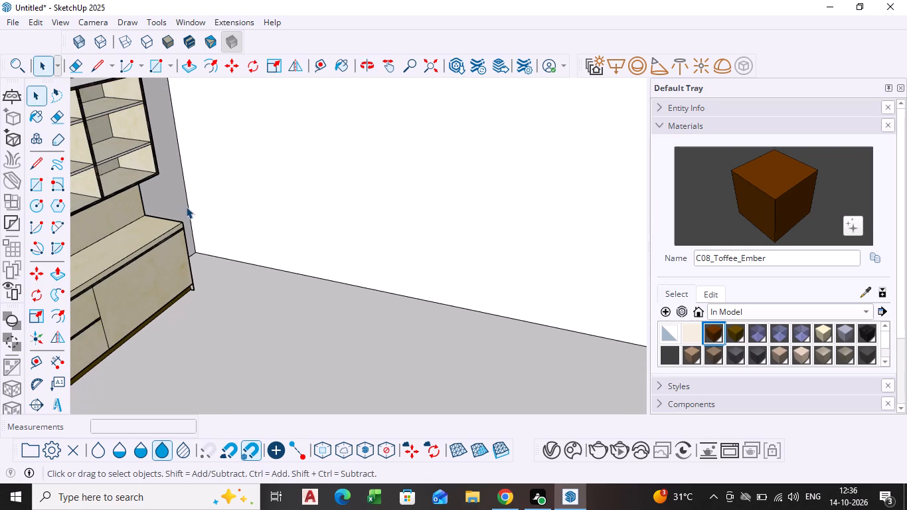
pyautogui.scroll(17, 187, 279)
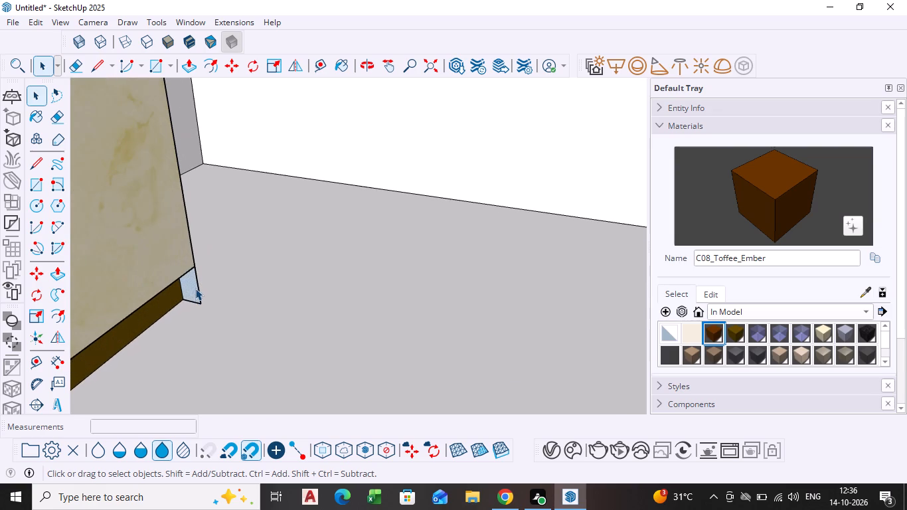
pyautogui.scroll(-4, 198, 286)
pyautogui.scroll(-6, 324, 311)
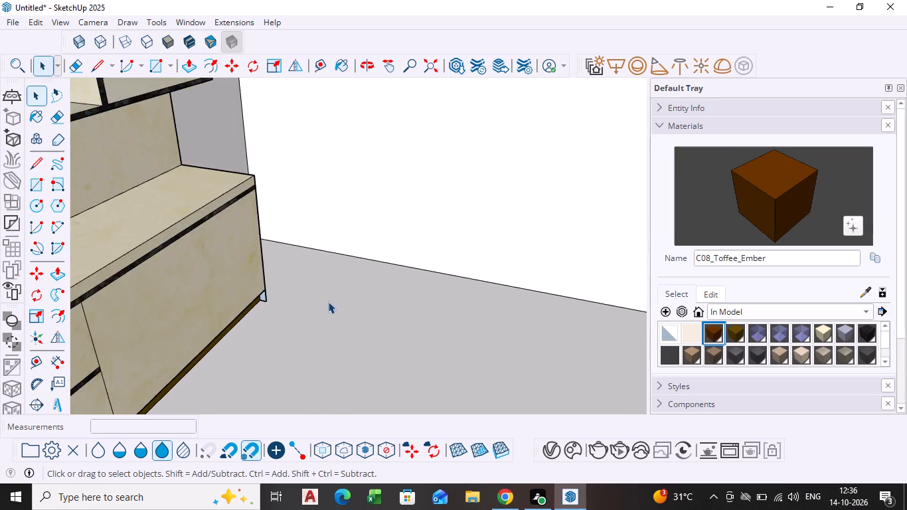
pyautogui.scroll(-5, 328, 301)
pyautogui.keyDown('shift'); pyautogui.moveTo(341, 301); pyautogui.dragTo(83, 249, button='middle'); pyautogui.keyUp('shift')
pyautogui.keyDown('shift'); pyautogui.scroll(1, 83, 249); pyautogui.keyUp('shift')
pyautogui.scroll(-11, 170, 243)
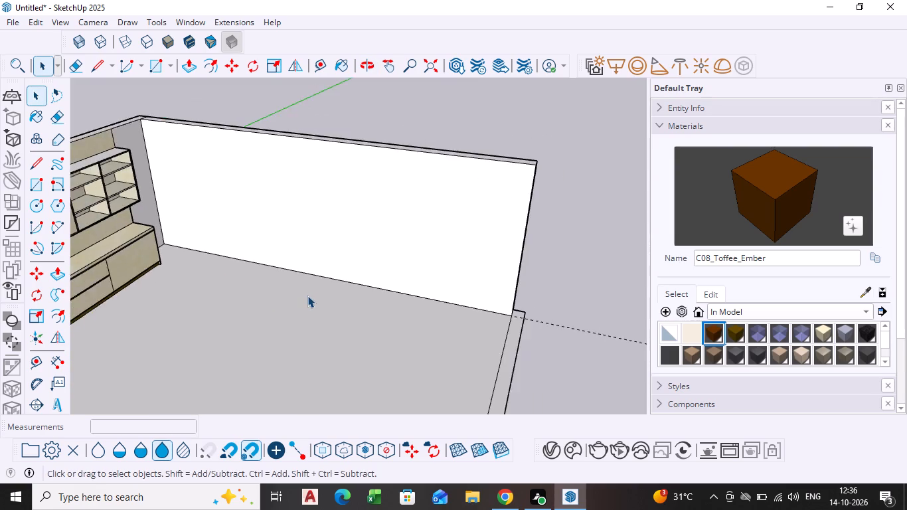
# Copy the new side wall's bottom inner edge 4" up the wall face to outline a toe-kick strip.
pyautogui.scroll(-4, 307, 296)
pyautogui.scroll(3, 385, 335)
pyautogui.moveTo(371, 339); pyautogui.dragTo(390, 331, button='middle')
pyautogui.scroll(-1, 289, 309)
pyautogui.moveTo(272, 317); pyautogui.dragTo(147, 325, button='middle')
pyautogui.scroll(-1, 147, 325)
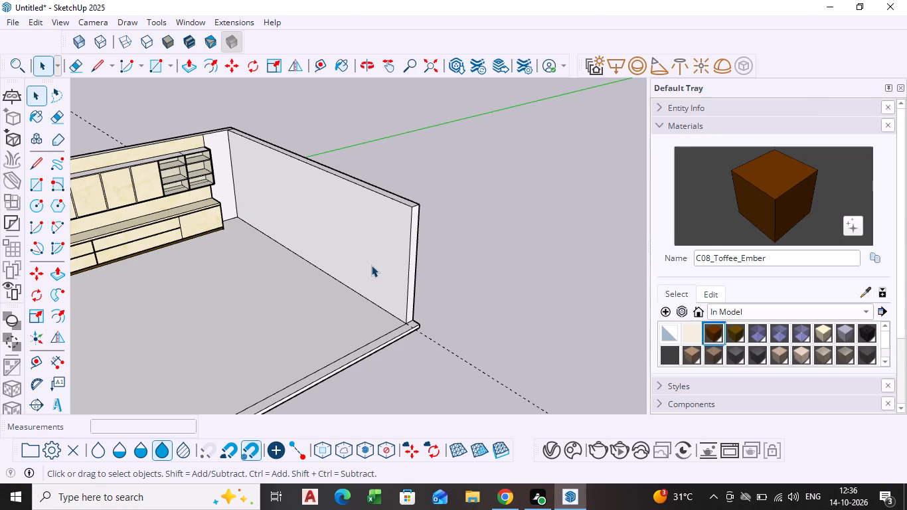
pyautogui.moveTo(306, 268); pyautogui.dragTo(265, 283, button='middle')
pyautogui.scroll(4, 249, 227)
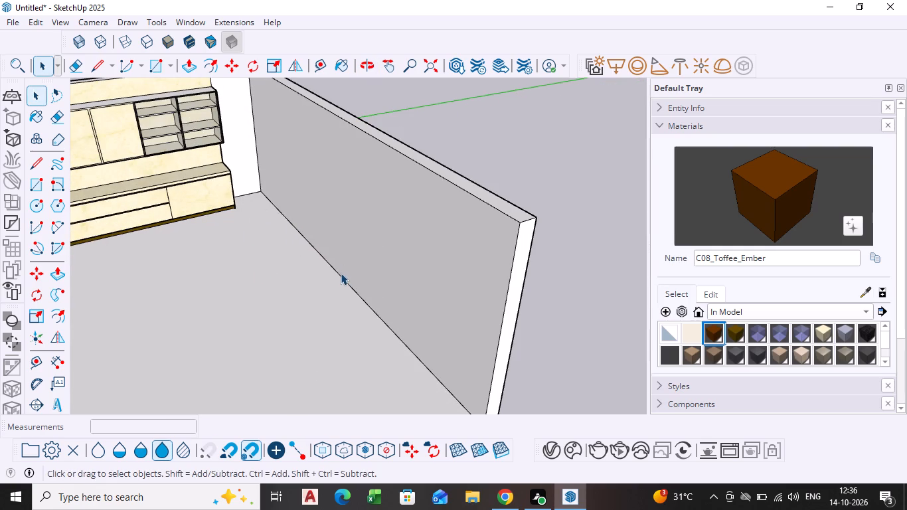
pyautogui.click(341, 276)
pyautogui.press('m')
pyautogui.click(341, 276)
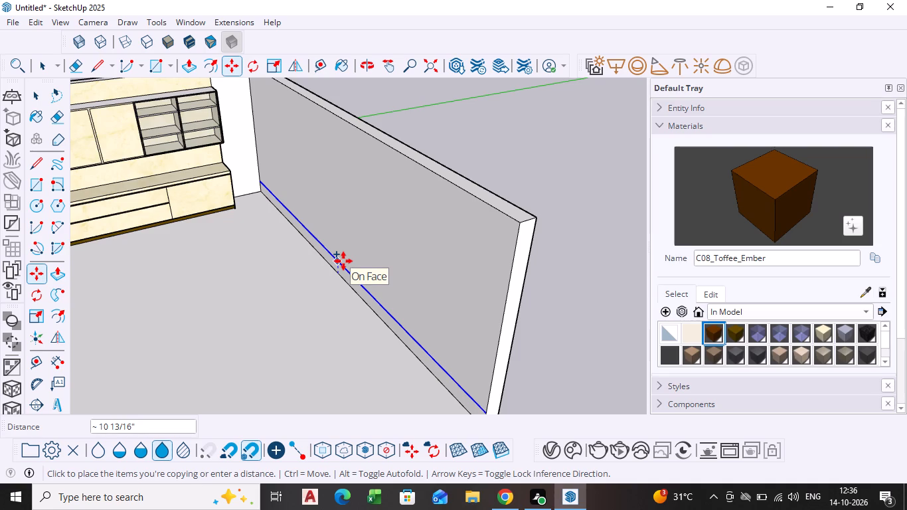
pyautogui.press('4')
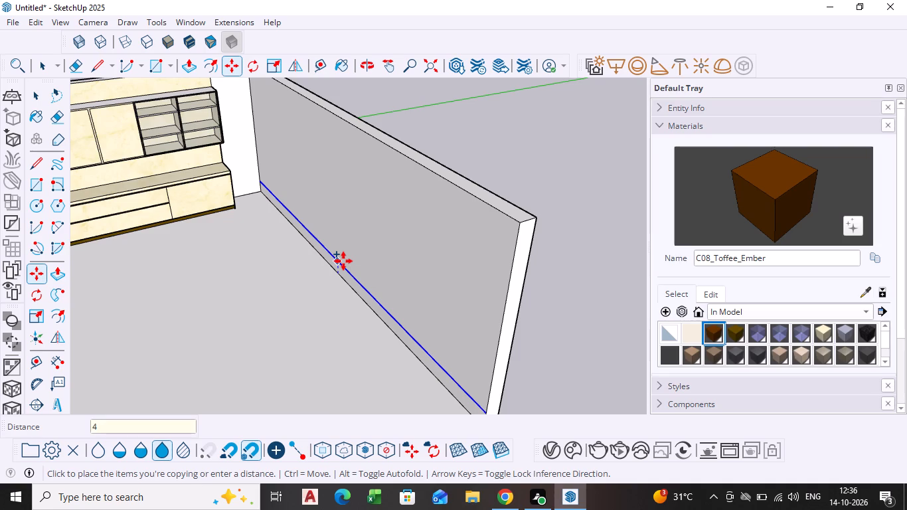
pyautogui.press('Return')
pyautogui.scroll(4, 364, 285)
pyautogui.press('space')
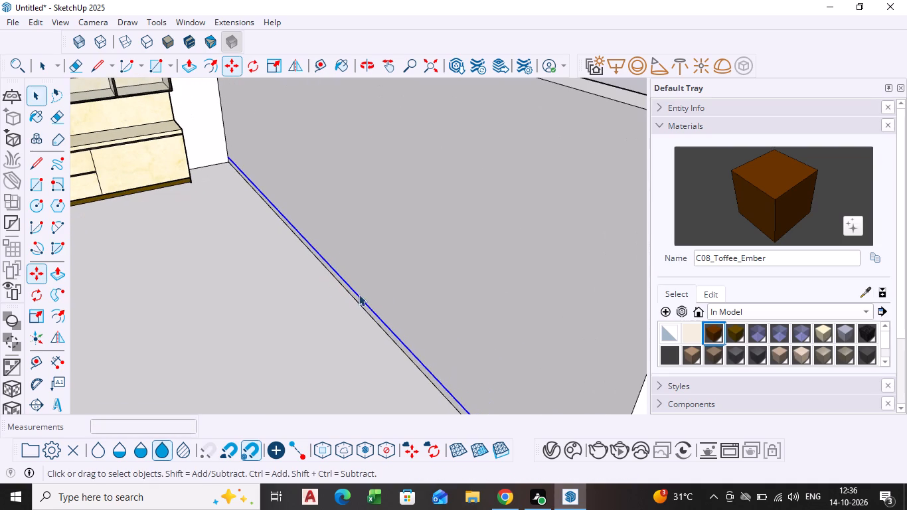
# Push/Pull the narrow strip at the foot of the side wall 22" out into the room as a toe-kick base.
pyautogui.click(357, 298)
pyautogui.scroll(4, 358, 297)
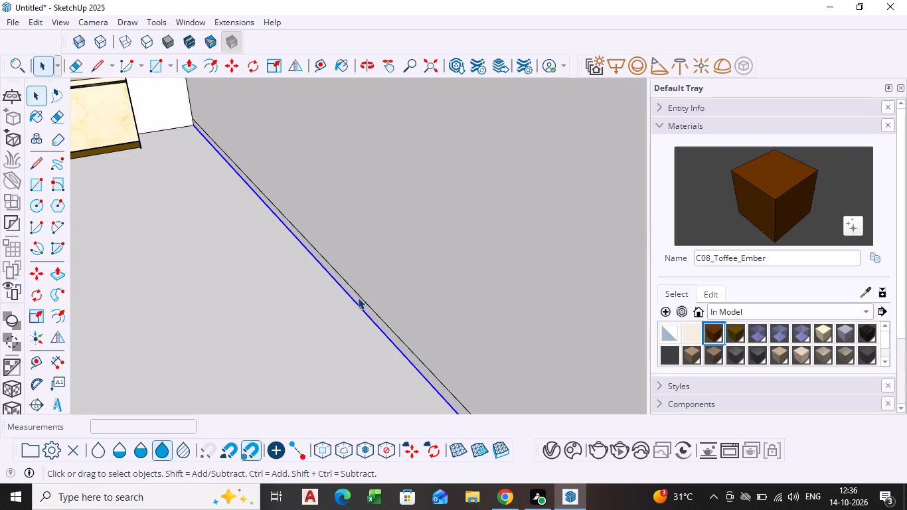
pyautogui.click(358, 297)
pyautogui.click(359, 303)
pyautogui.scroll(3, 361, 302)
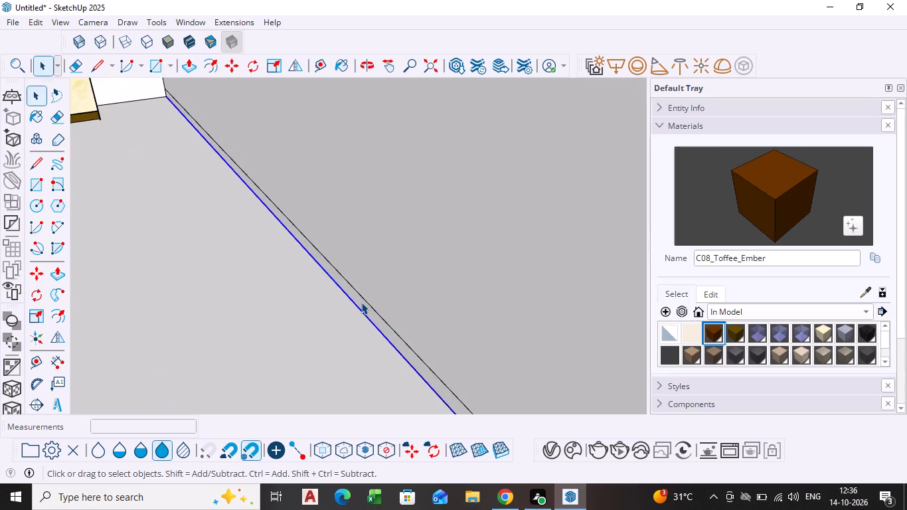
pyautogui.scroll(1, 361, 302)
pyautogui.click(361, 302)
pyautogui.press('p')
pyautogui.click(361, 302)
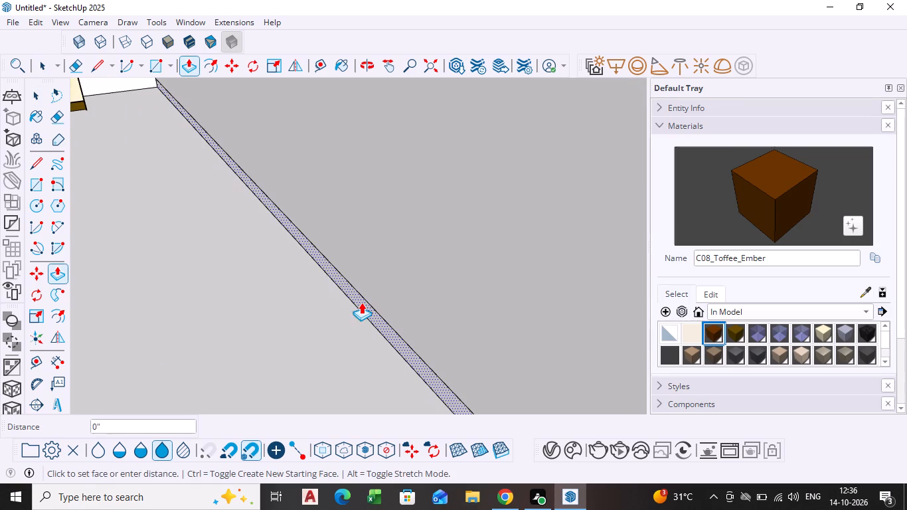
pyautogui.scroll(-10, 278, 319)
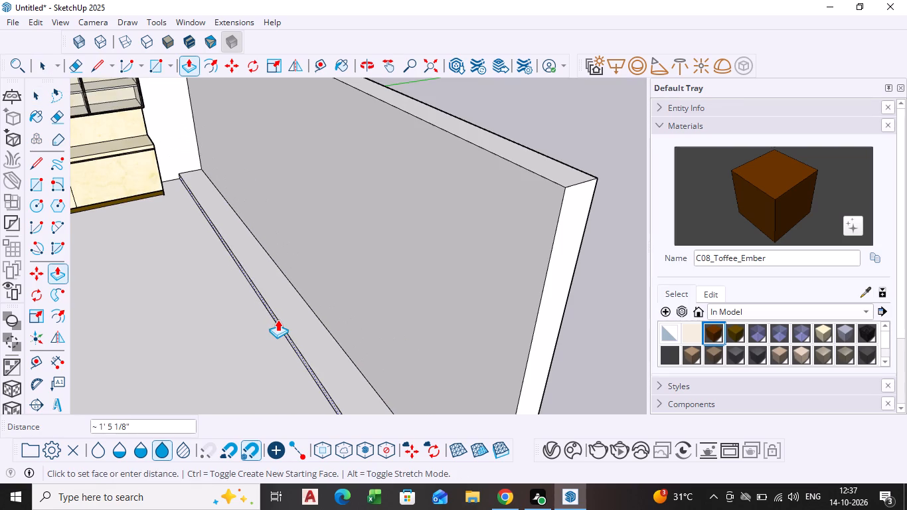
pyautogui.write('22')
pyautogui.press('Return')
pyautogui.scroll(-2, 278, 319)
pyautogui.moveTo(277, 319); pyautogui.dragTo(272, 288, button='middle')
pyautogui.press('space')
# Select the edge where the top of the toe-kick base meets the side wall.
pyautogui.click(302, 307)
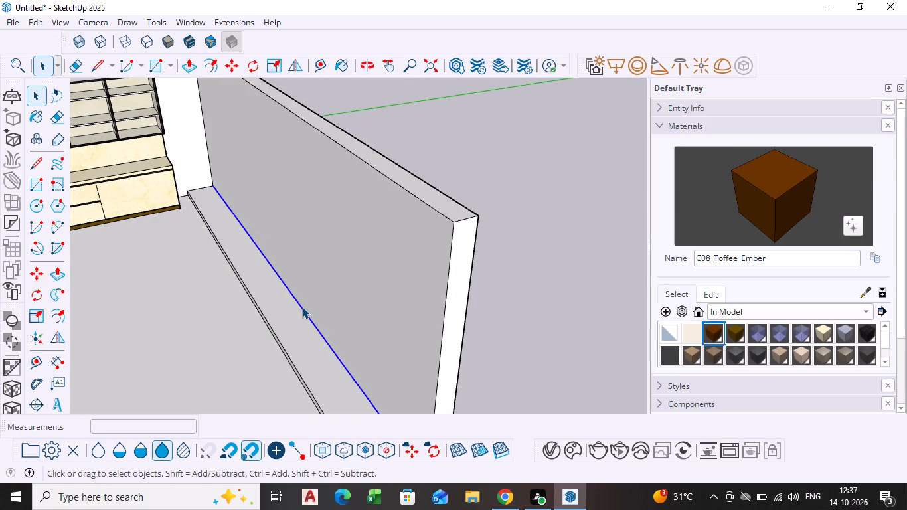
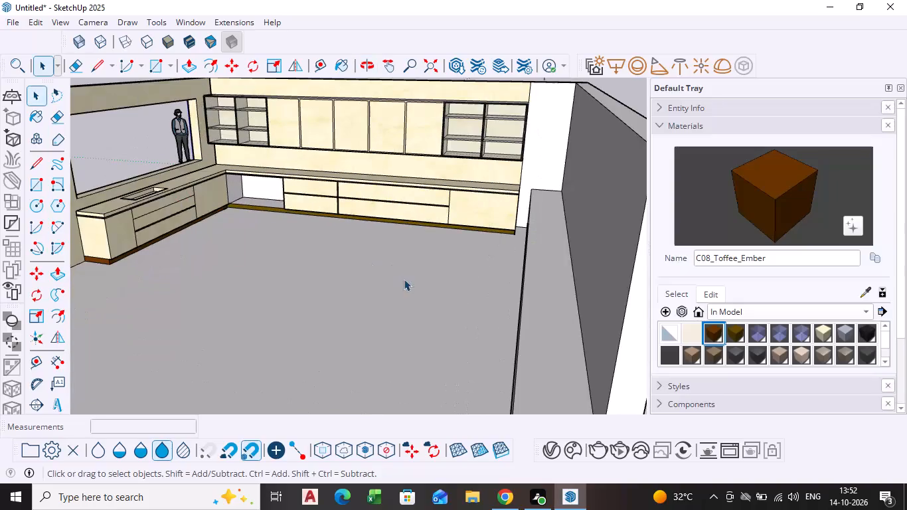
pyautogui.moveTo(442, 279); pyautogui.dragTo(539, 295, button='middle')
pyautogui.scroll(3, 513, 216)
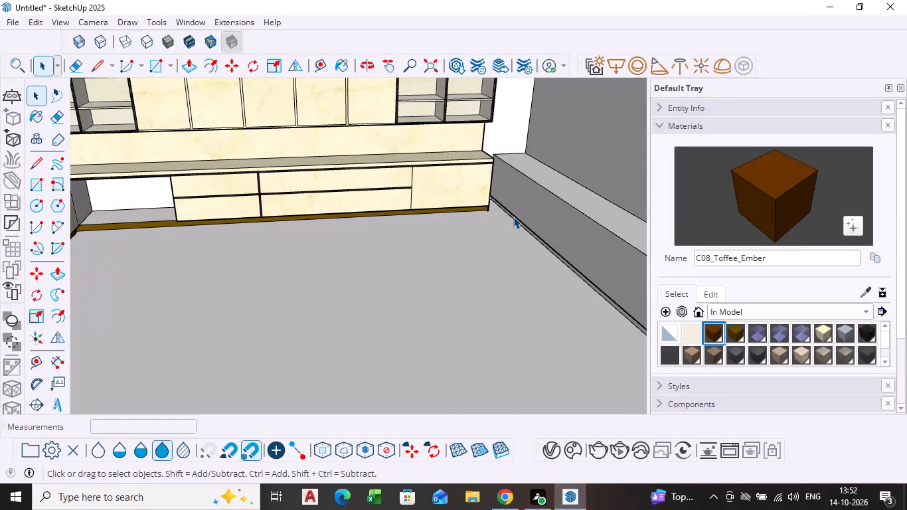
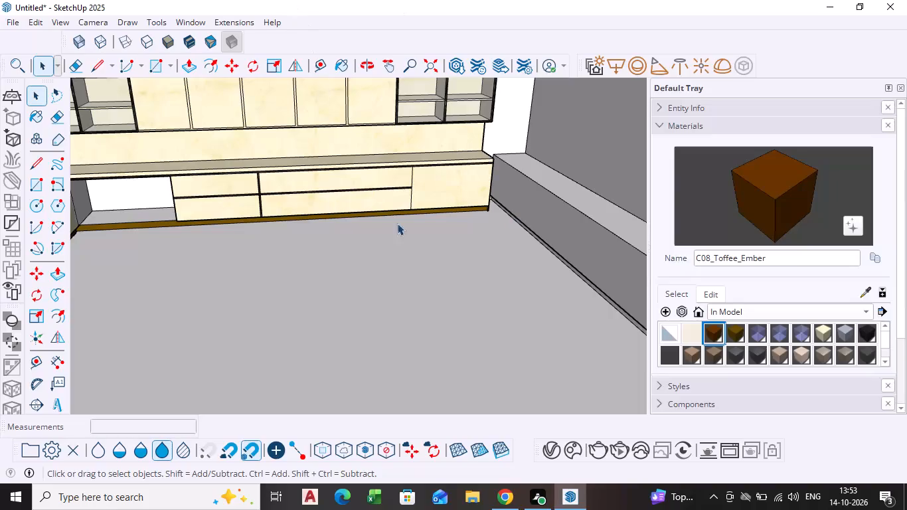
# Examine the corner where the back-wall cabinets meet the base cabinet run along the side wall.
pyautogui.scroll(-3, 385, 240)
pyautogui.scroll(-1, 320, 239)
pyautogui.moveTo(320, 239); pyautogui.dragTo(311, 189, button='middle')
pyautogui.scroll(-1, 317, 238)
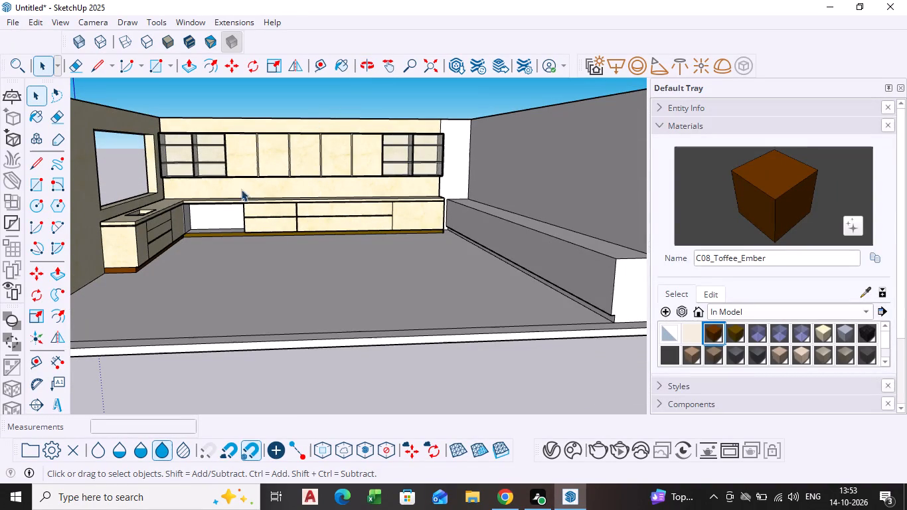
pyautogui.scroll(-2, 369, 199)
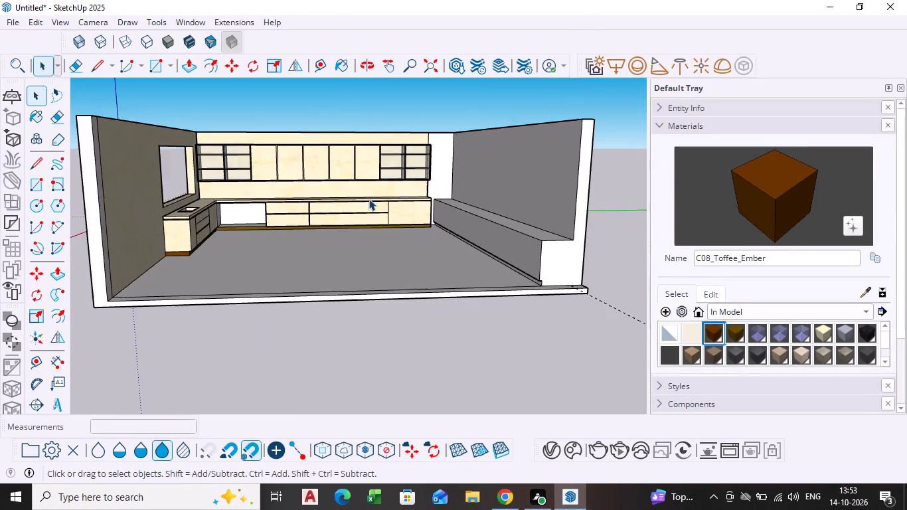
pyautogui.scroll(-1, 369, 199)
pyautogui.moveTo(369, 199); pyautogui.dragTo(286, 251, button='middle')
pyautogui.scroll(11, 305, 245)
pyautogui.scroll(-1, 335, 249)
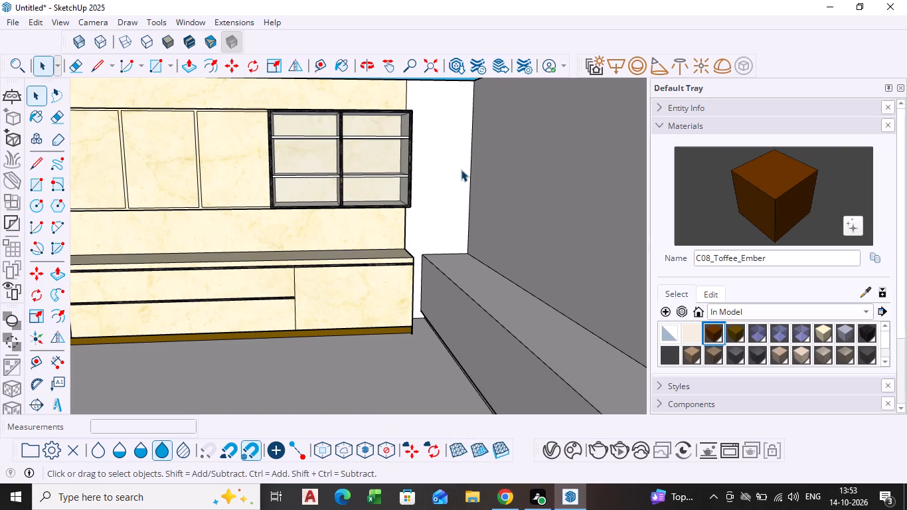
pyautogui.scroll(-3, 490, 157)
pyautogui.keyDown('shift'); pyautogui.moveTo(491, 157); pyautogui.dragTo(424, 155, button='middle'); pyautogui.keyUp('shift')
pyautogui.moveTo(409, 171); pyautogui.dragTo(375, 185, button='middle')
pyautogui.scroll(2, 375, 185)
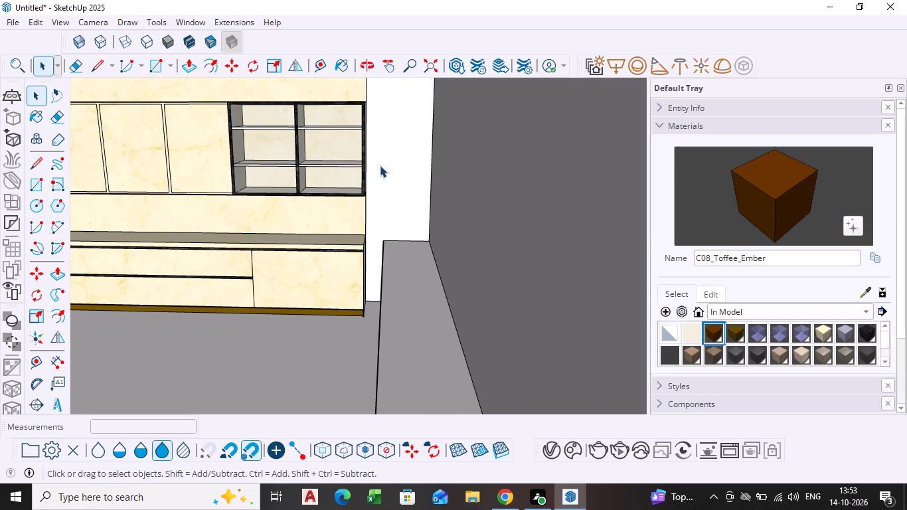
pyautogui.scroll(-2, 380, 168)
pyautogui.moveTo(379, 199); pyautogui.dragTo(507, 228, button='middle')
pyautogui.scroll(-1, 378, 199)
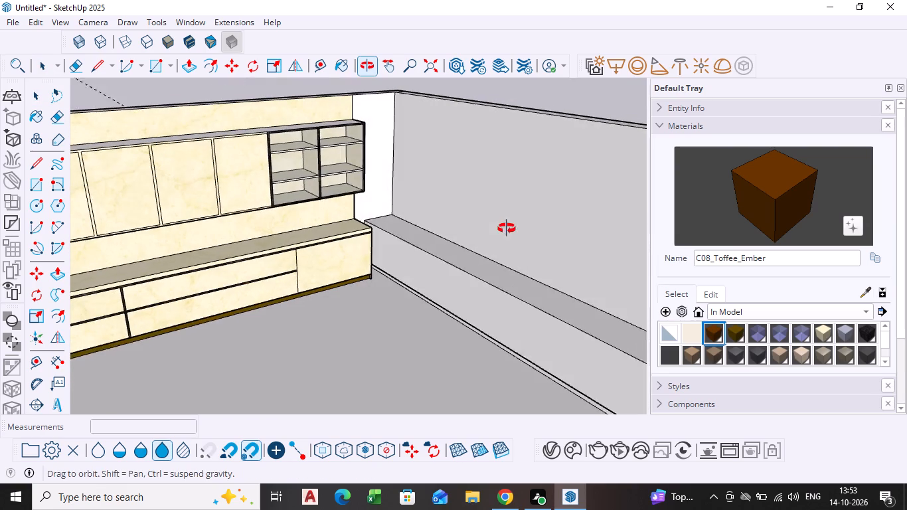
pyautogui.moveTo(507, 228); pyautogui.dragTo(506, 228, button='middle')
pyautogui.scroll(4, 402, 225)
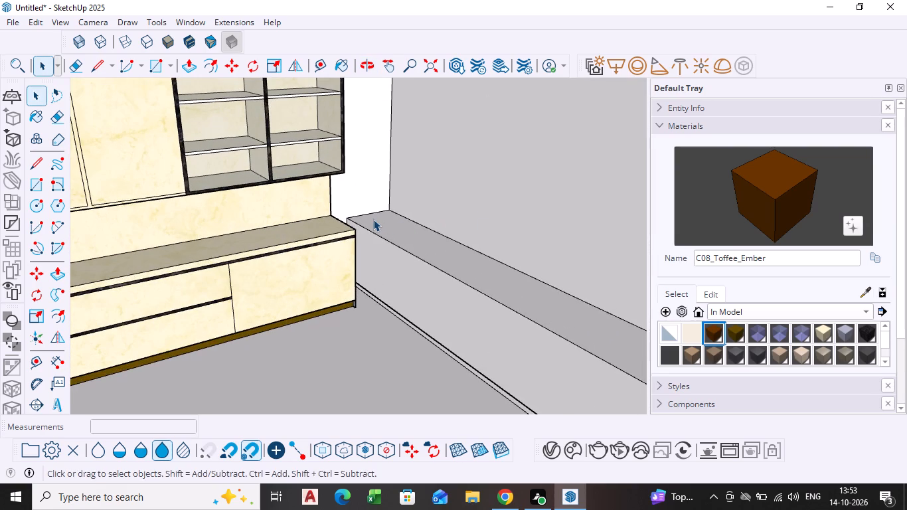
pyautogui.moveTo(349, 259); pyautogui.dragTo(302, 276, button='middle')
pyautogui.scroll(4, 404, 230)
pyautogui.moveTo(380, 238); pyautogui.dragTo(329, 270, button='middle')
pyautogui.scroll(5, 331, 268)
pyautogui.moveTo(331, 268); pyautogui.dragTo(297, 280, button='middle')
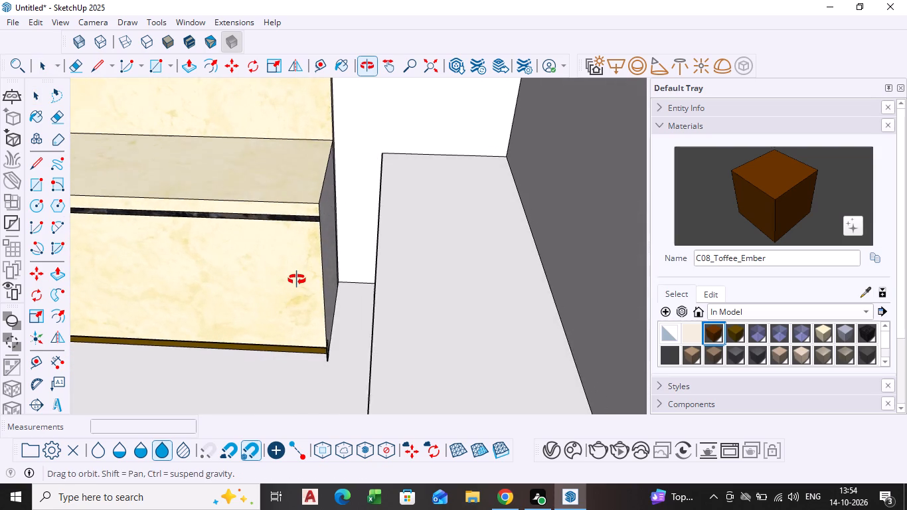
pyautogui.moveTo(297, 280); pyautogui.dragTo(295, 280, button='middle')
pyautogui.scroll(-4, 325, 267)
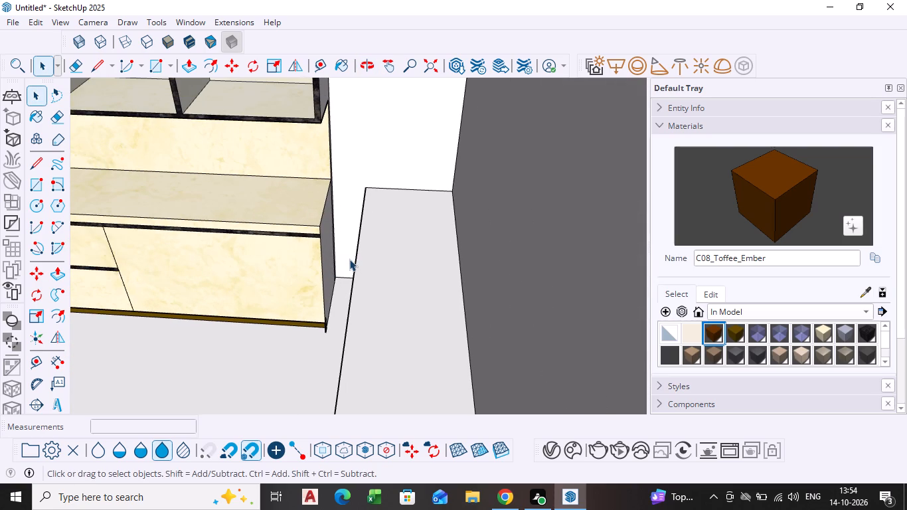
pyautogui.scroll(-4, 350, 259)
pyautogui.moveTo(355, 267); pyautogui.dragTo(426, 254, button='middle')
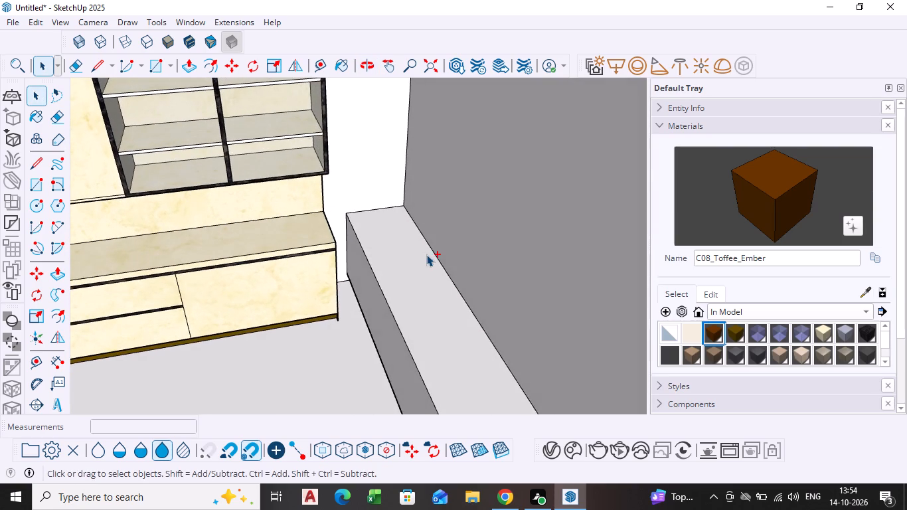
# Undo the last three modelling operations on the base cabinet block along the side wall.
pyautogui.hotkey('ctrl', 'z')
pyautogui.hotkey('ctrl', 'z')
pyautogui.hotkey('ctrl', 'z')
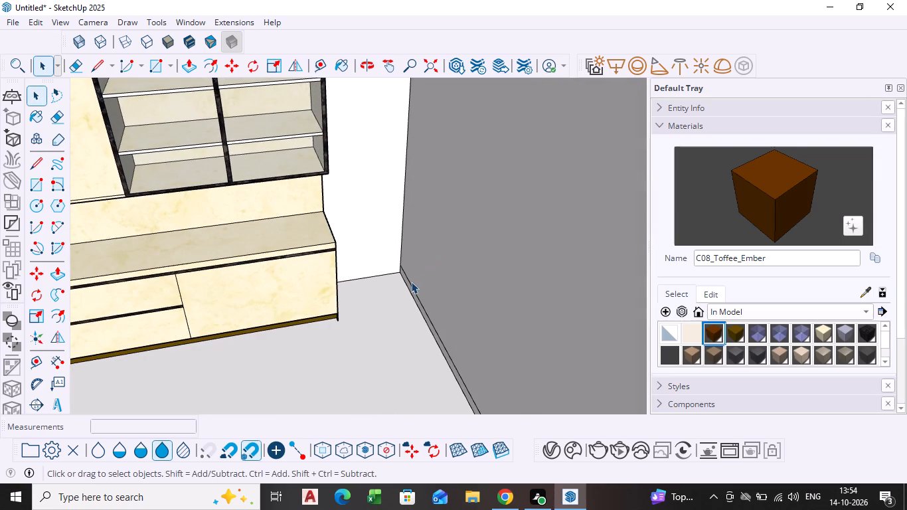
# Draw a floor line about 2' 9 1/2" long from the back-wall cabinet's front bottom corner straight across to the side wall.
pyautogui.scroll(6, 386, 292)
pyautogui.moveTo(386, 294); pyautogui.dragTo(398, 285, button='middle')
pyautogui.scroll(3, 333, 331)
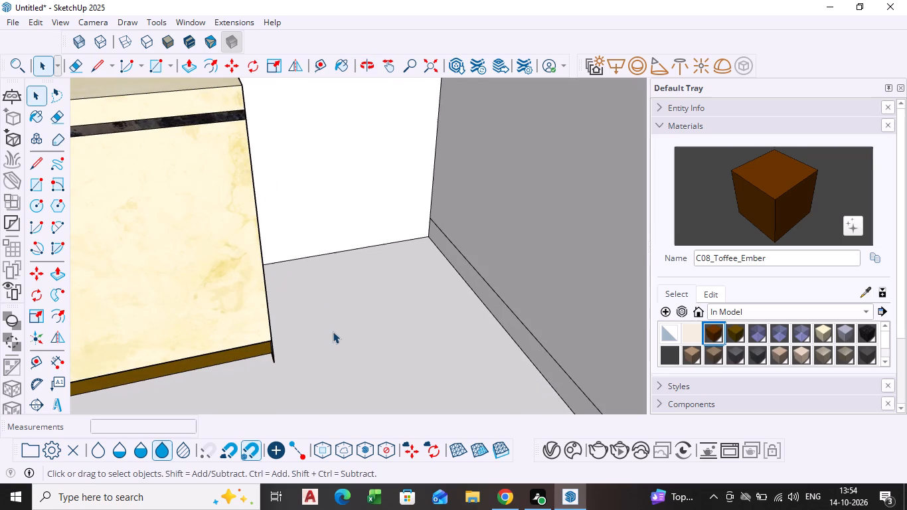
pyautogui.press('l')
pyautogui.scroll(-1, 321, 351)
pyautogui.moveTo(321, 351); pyautogui.dragTo(271, 361, button='middle')
pyautogui.scroll(10, 273, 340)
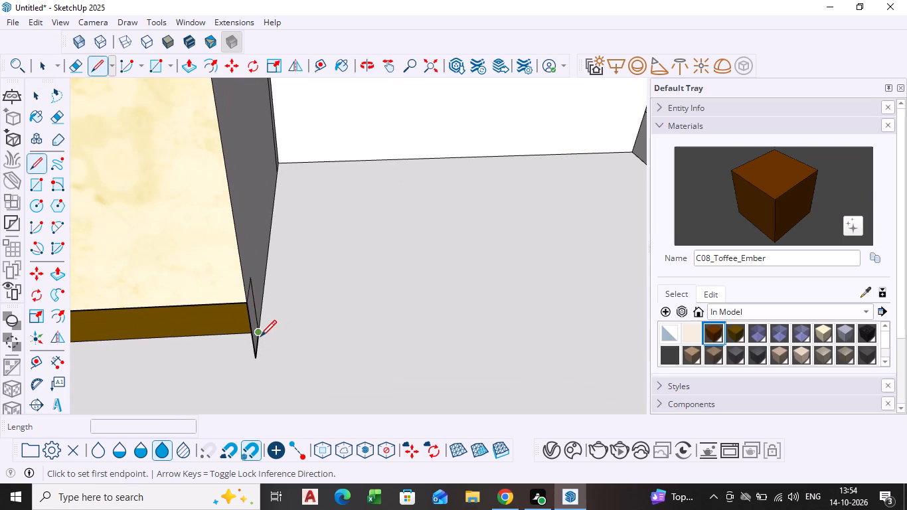
pyautogui.click(260, 333)
pyautogui.scroll(-8, 551, 267)
pyautogui.keyDown('shift'); pyautogui.moveTo(527, 282); pyautogui.dragTo(387, 301, button='middle'); pyautogui.keyUp('shift')
pyautogui.scroll(5, 467, 283)
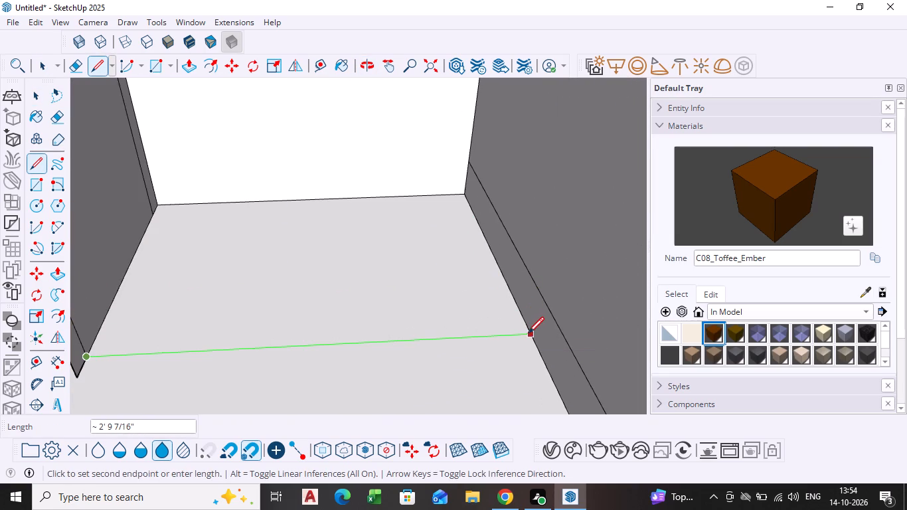
pyautogui.click(531, 335)
pyautogui.click(530, 330)
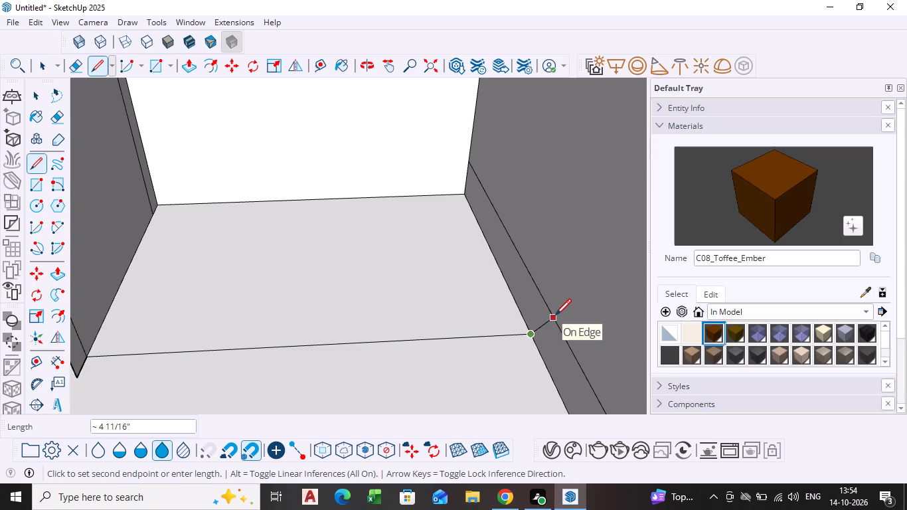
pyautogui.press('space')
# Draw a vertical 4" line across the side wall's base strip, starting where the floor line meets the wall.
pyautogui.moveTo(544, 325); pyautogui.dragTo(509, 350, button='middle')
pyautogui.scroll(4, 509, 347)
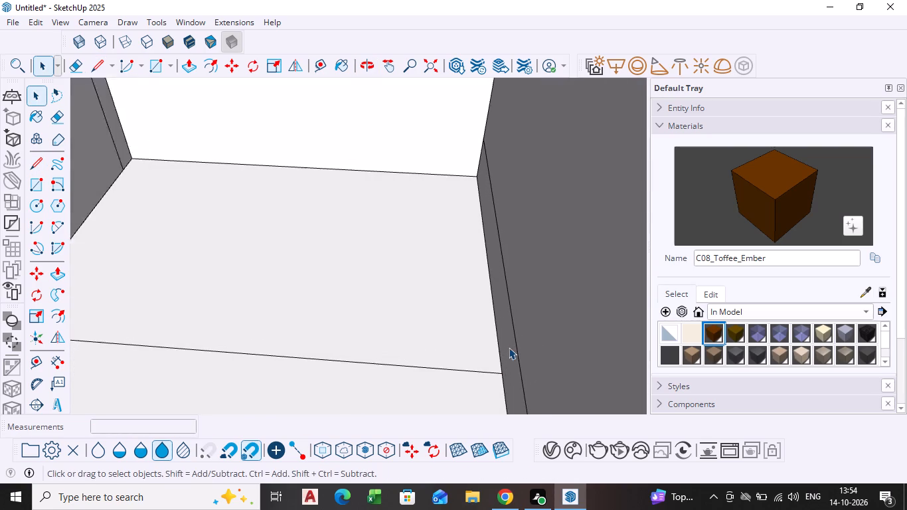
pyautogui.press('l')
pyautogui.click(500, 379)
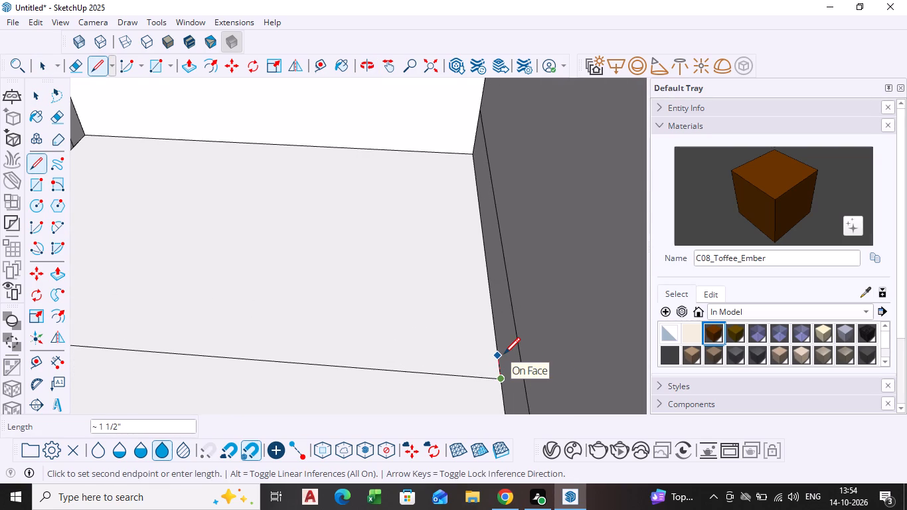
pyautogui.press('Escape')
pyautogui.scroll(-9, 504, 355)
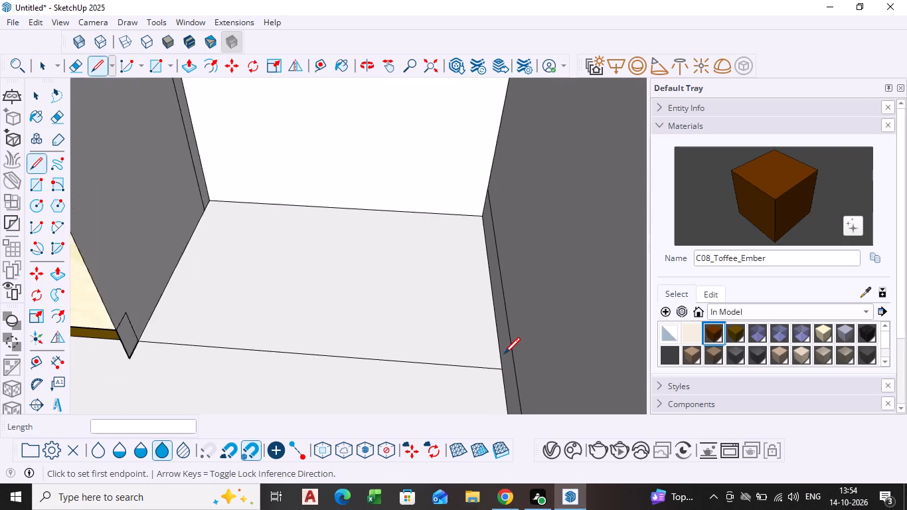
pyautogui.scroll(-4, 504, 355)
pyautogui.moveTo(504, 379); pyautogui.dragTo(614, 300, button='middle')
pyautogui.scroll(6, 446, 307)
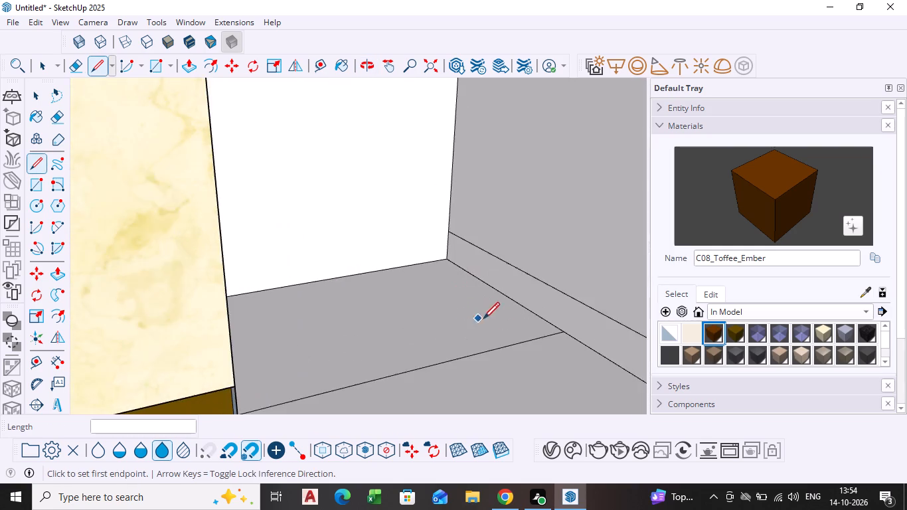
pyautogui.scroll(5, 483, 320)
pyautogui.click(598, 333)
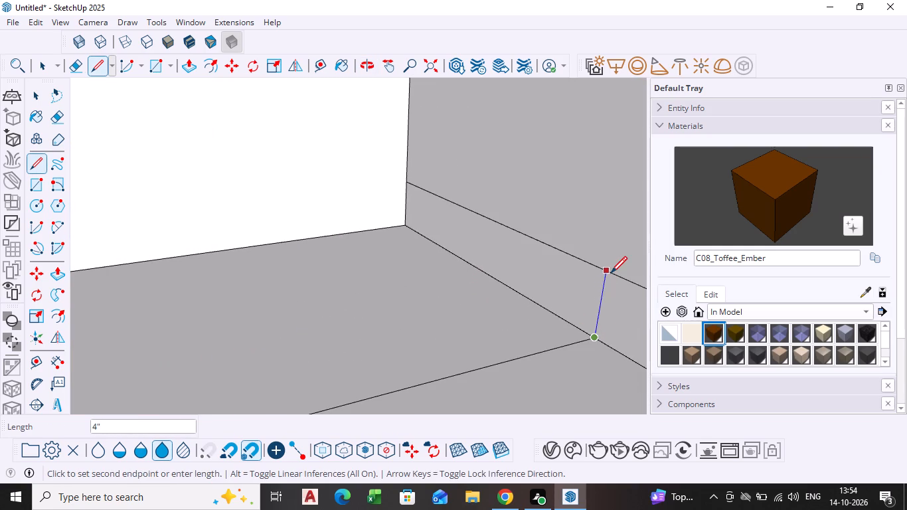
pyautogui.click(611, 274)
pyautogui.press('space')
# Push/Pull the long 4" base strip of the side wall, beyond the vertical dividing line, 24" out into the room.
pyautogui.scroll(-17, 564, 299)
pyautogui.keyDown('shift'); pyautogui.moveTo(515, 322); pyautogui.dragTo(335, 276, button='middle'); pyautogui.keyUp('shift')
pyautogui.scroll(-3, 333, 270)
pyautogui.moveTo(331, 283); pyautogui.dragTo(300, 323, button='middle')
pyautogui.scroll(-4, 296, 321)
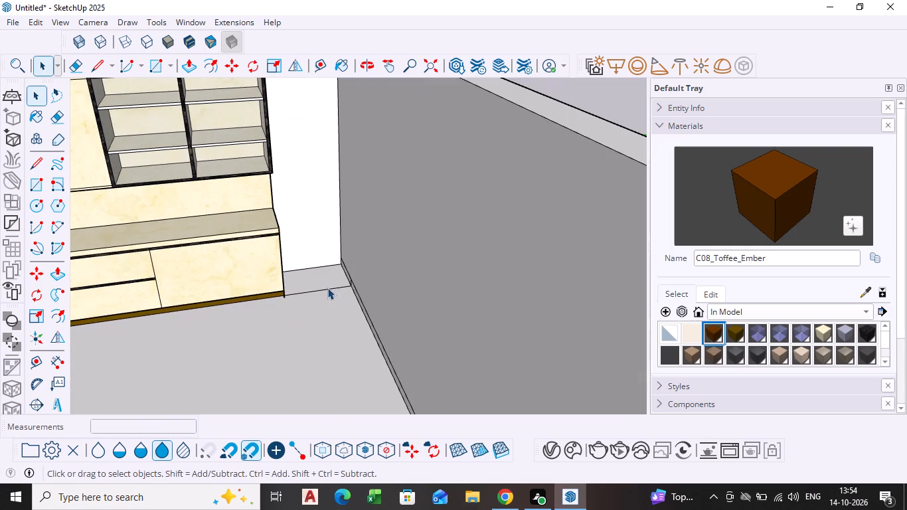
pyautogui.scroll(-4, 382, 275)
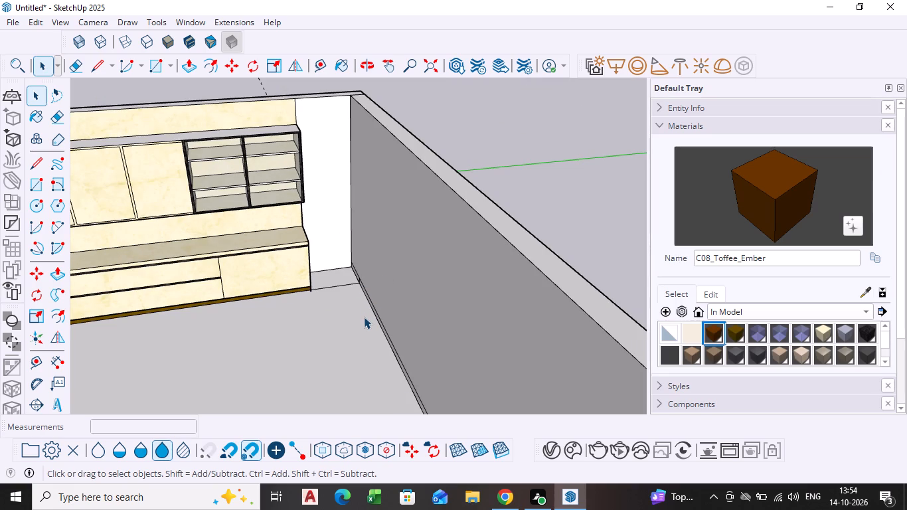
pyautogui.scroll(-4, 374, 351)
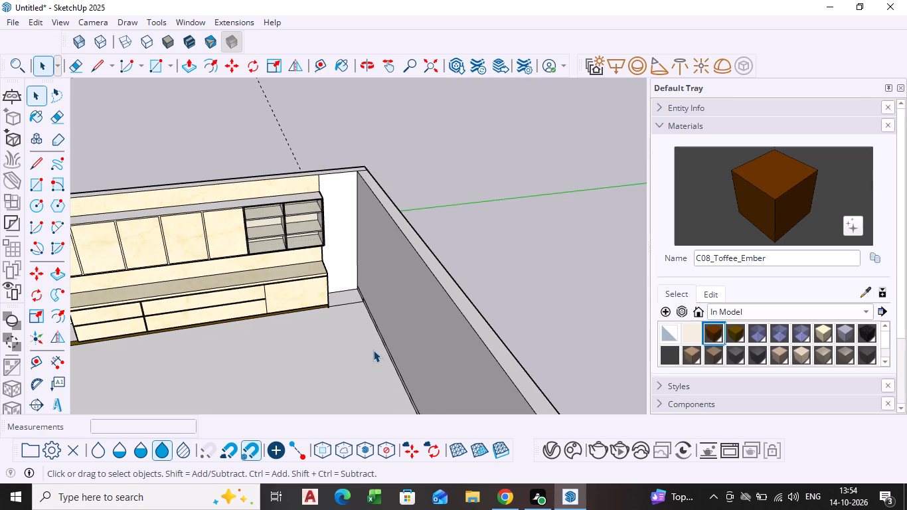
pyautogui.moveTo(372, 350); pyautogui.dragTo(280, 234, button='middle')
pyautogui.keyDown('shift'); pyautogui.scroll(-1, 367, 350); pyautogui.keyUp('shift')
pyautogui.moveTo(280, 303); pyautogui.dragTo(379, 303, button='middle')
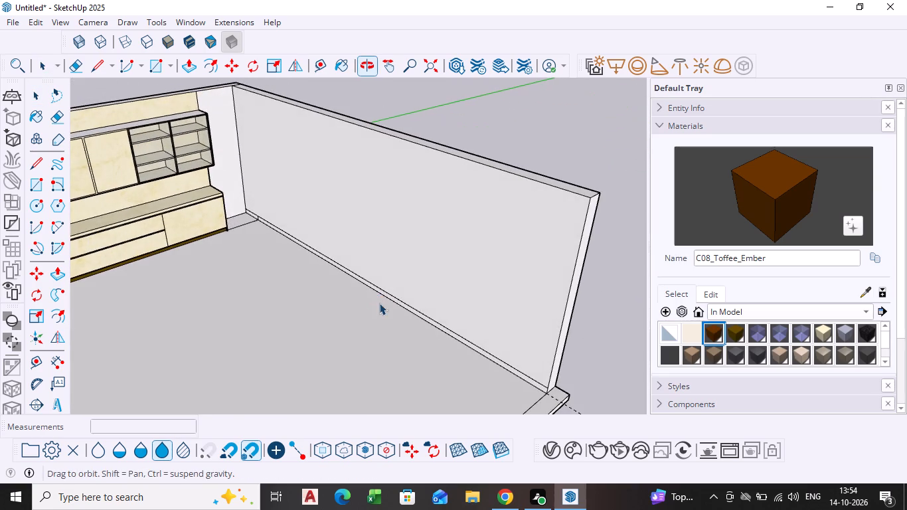
pyautogui.scroll(2, 293, 331)
pyautogui.moveTo(402, 345); pyautogui.dragTo(415, 345, button='middle')
pyautogui.scroll(-1, 399, 345)
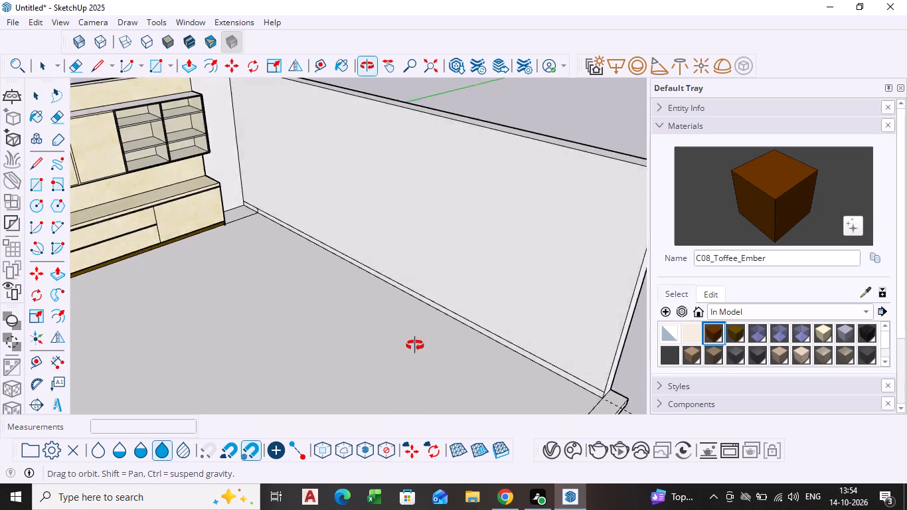
pyautogui.moveTo(415, 345); pyautogui.dragTo(458, 336, button='middle')
pyautogui.scroll(-4, 444, 331)
pyautogui.moveTo(473, 320); pyautogui.dragTo(367, 353, button='middle')
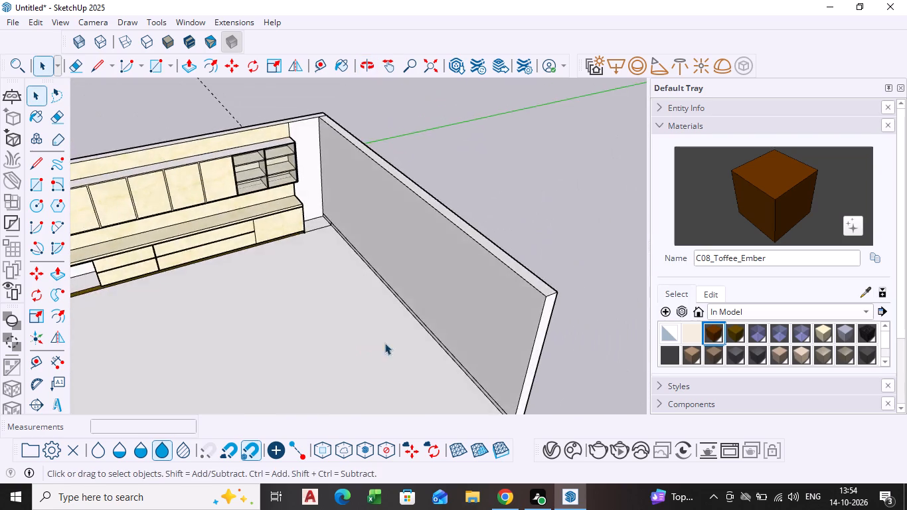
pyautogui.scroll(5, 456, 326)
pyautogui.moveTo(445, 353); pyautogui.dragTo(500, 310, button='middle')
pyautogui.scroll(4, 452, 308)
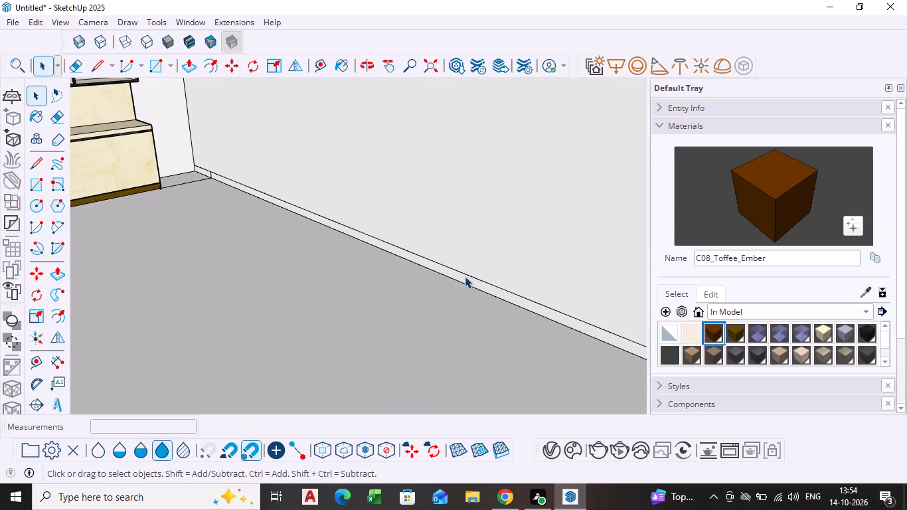
pyautogui.click(465, 276)
pyautogui.click(462, 282)
pyautogui.scroll(4, 462, 282)
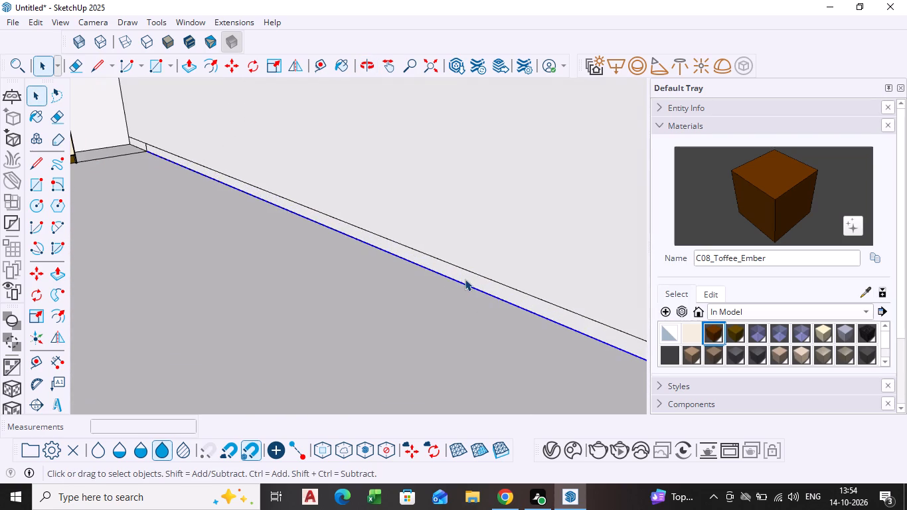
pyautogui.click(465, 279)
pyautogui.press('p')
pyautogui.click(465, 279)
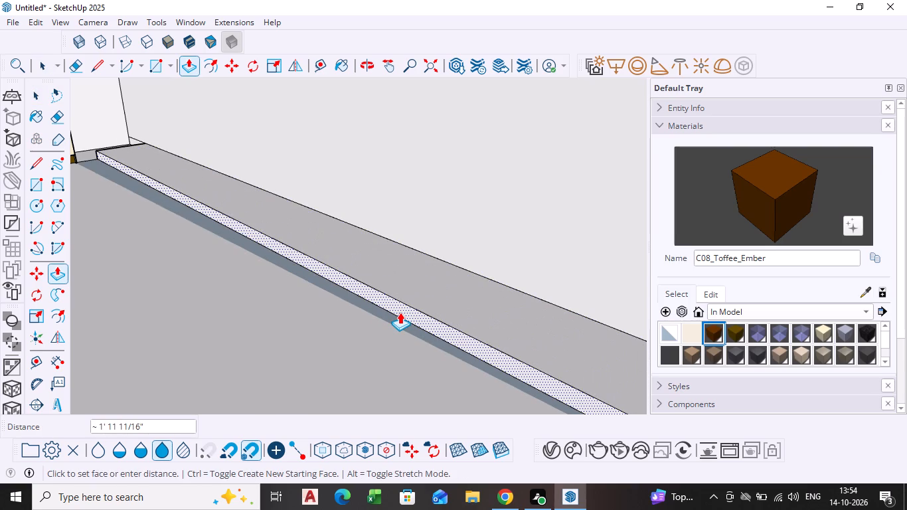
pyautogui.moveTo(400, 312); pyautogui.dragTo(456, 194, button='middle')
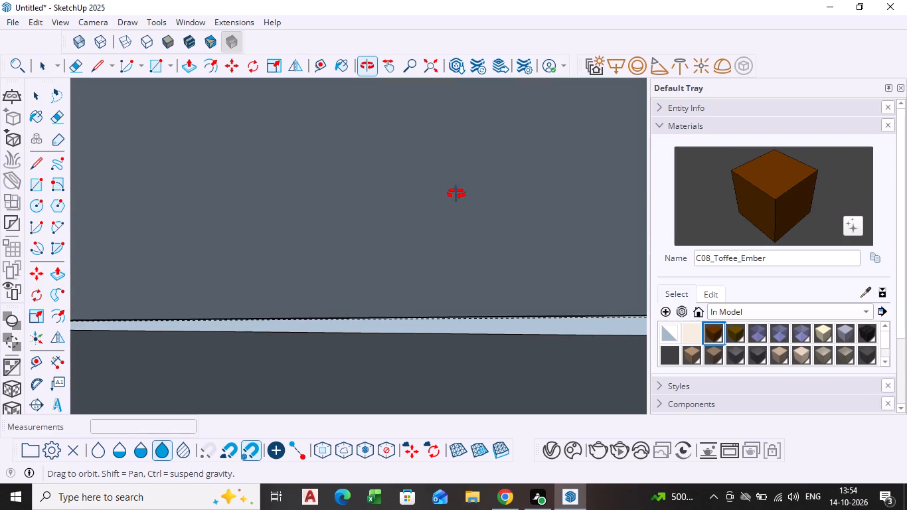
pyautogui.moveTo(456, 194); pyautogui.dragTo(452, 219, button='middle')
pyautogui.write('24')
pyautogui.press("'")
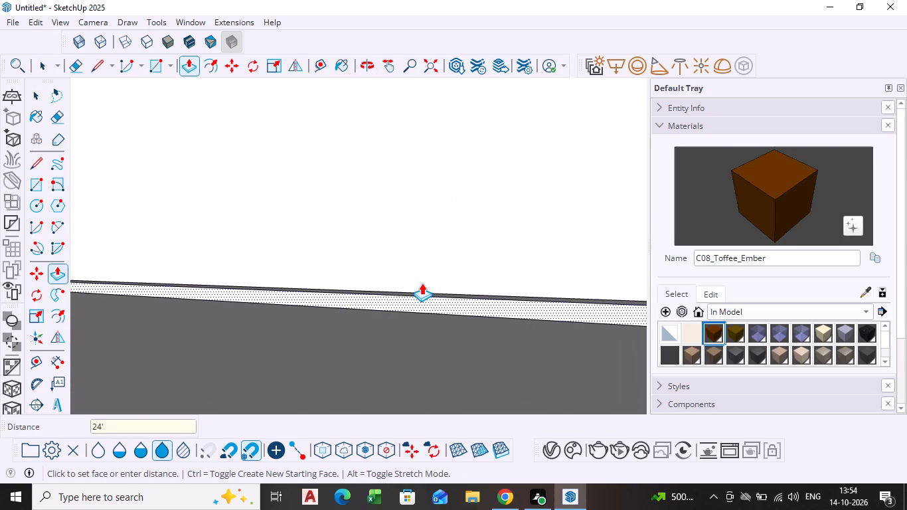
pyautogui.press('BackSpace')
pyautogui.press('Return')
pyautogui.scroll(-4, 422, 287)
pyautogui.moveTo(416, 319); pyautogui.dragTo(354, 415, button='middle')
pyautogui.press('space')
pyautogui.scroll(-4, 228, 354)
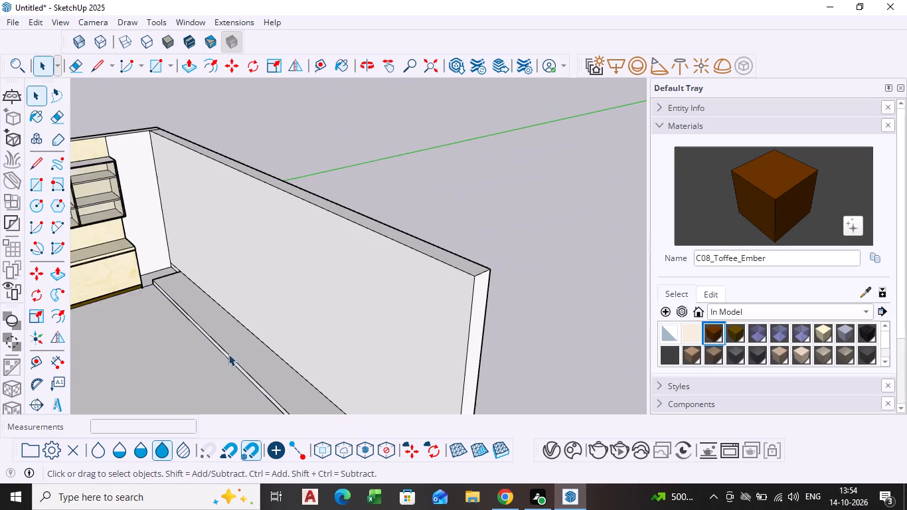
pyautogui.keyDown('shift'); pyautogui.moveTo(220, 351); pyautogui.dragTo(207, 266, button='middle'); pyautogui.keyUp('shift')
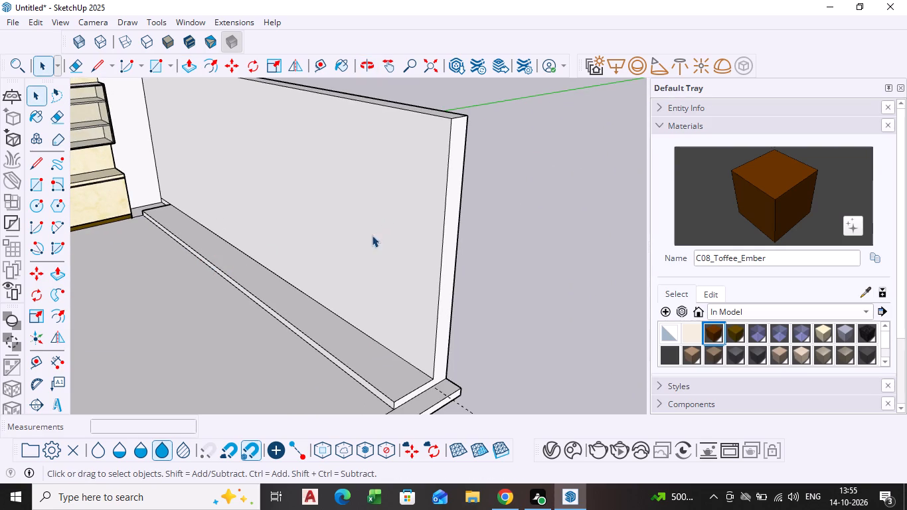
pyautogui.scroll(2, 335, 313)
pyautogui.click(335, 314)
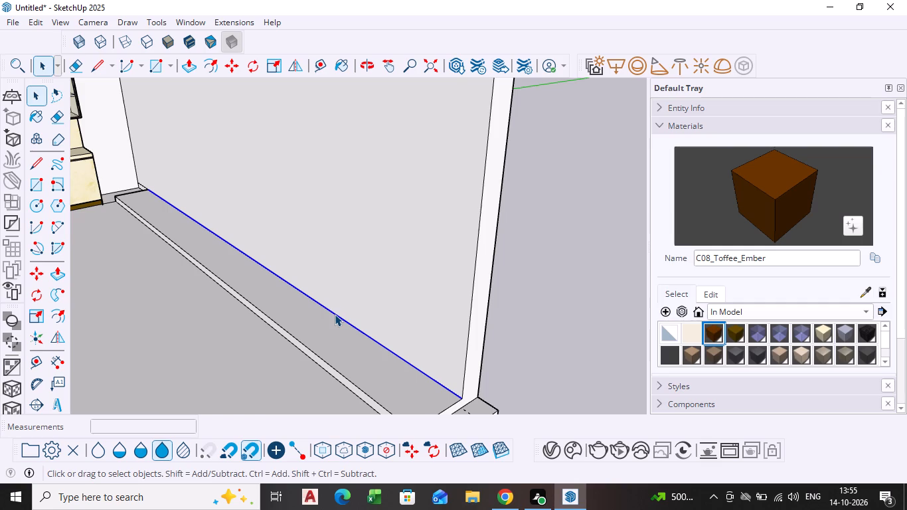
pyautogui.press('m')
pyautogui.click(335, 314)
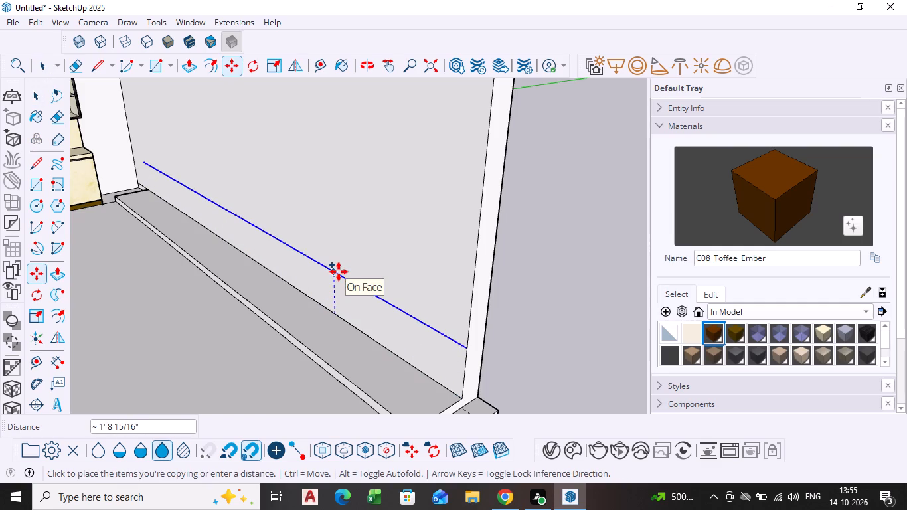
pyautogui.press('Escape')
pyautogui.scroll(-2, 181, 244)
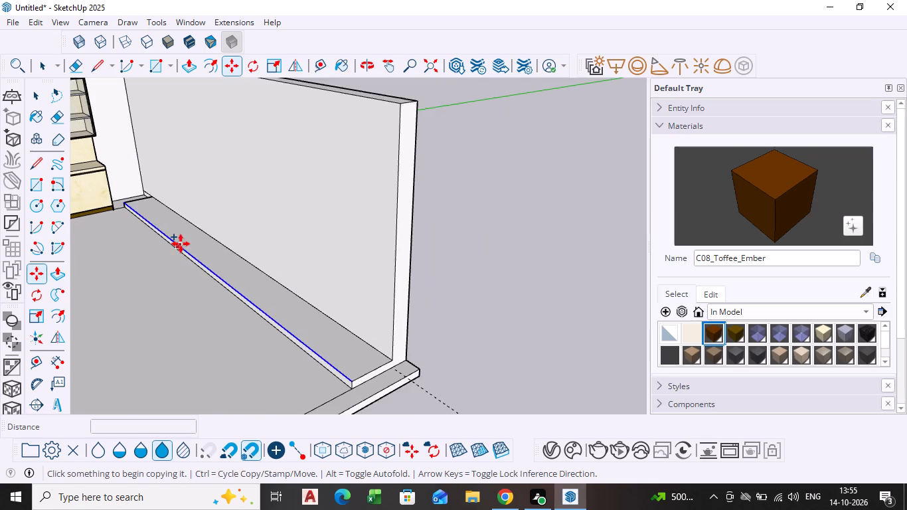
# Draw a horizontal line about 2' 9 7/16" long on the back wall from the countertop's rear corner to the side wall.
pyautogui.keyDown('shift'); pyautogui.moveTo(179, 243); pyautogui.dragTo(315, 248, button='middle'); pyautogui.keyUp('shift')
pyautogui.scroll(4, 197, 167)
pyautogui.press('space')
pyautogui.scroll(4, 221, 168)
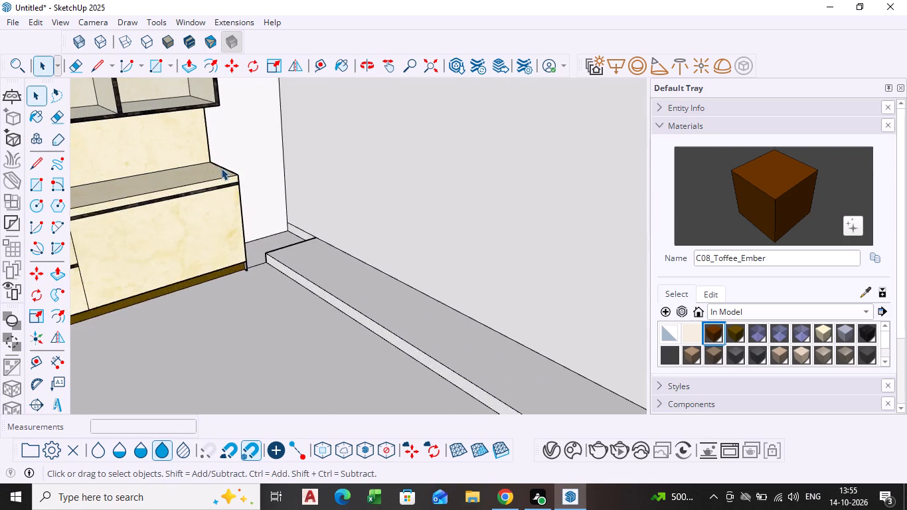
pyautogui.moveTo(220, 168); pyautogui.dragTo(24, 234, button='middle')
pyautogui.moveTo(121, 209); pyautogui.dragTo(335, 201, button='middle')
pyautogui.scroll(-5, 271, 200)
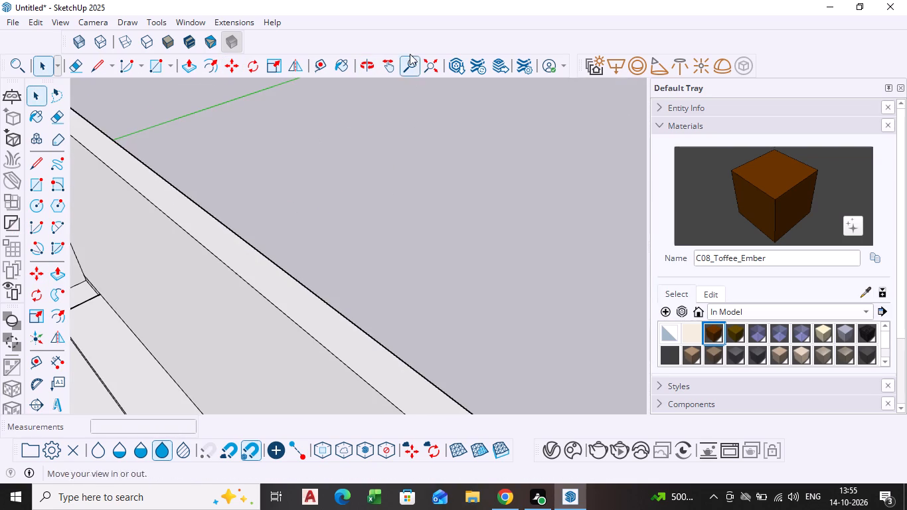
pyautogui.click(427, 63)
pyautogui.scroll(10, 405, 155)
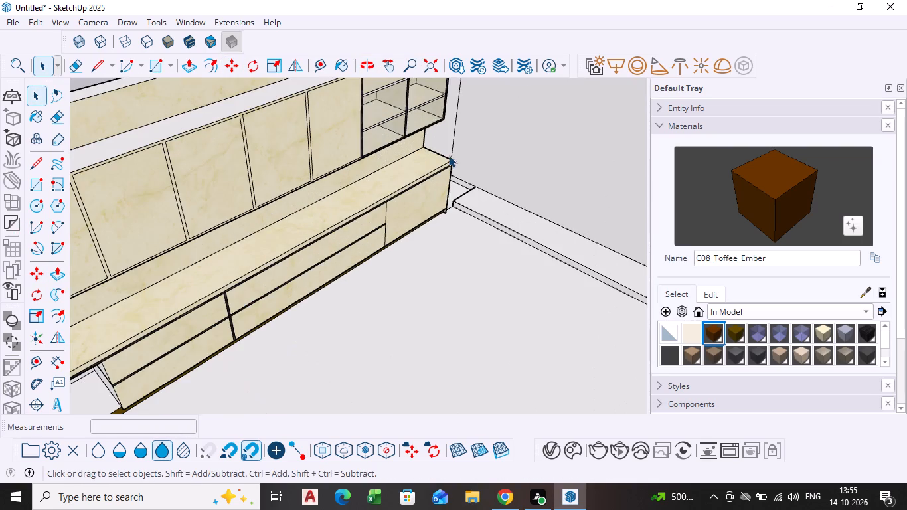
pyautogui.moveTo(443, 157); pyautogui.dragTo(327, 159, button='middle')
pyautogui.scroll(4, 540, 211)
pyautogui.keyDown('shift'); pyautogui.moveTo(536, 214); pyautogui.dragTo(498, 220, button='middle'); pyautogui.keyUp('shift')
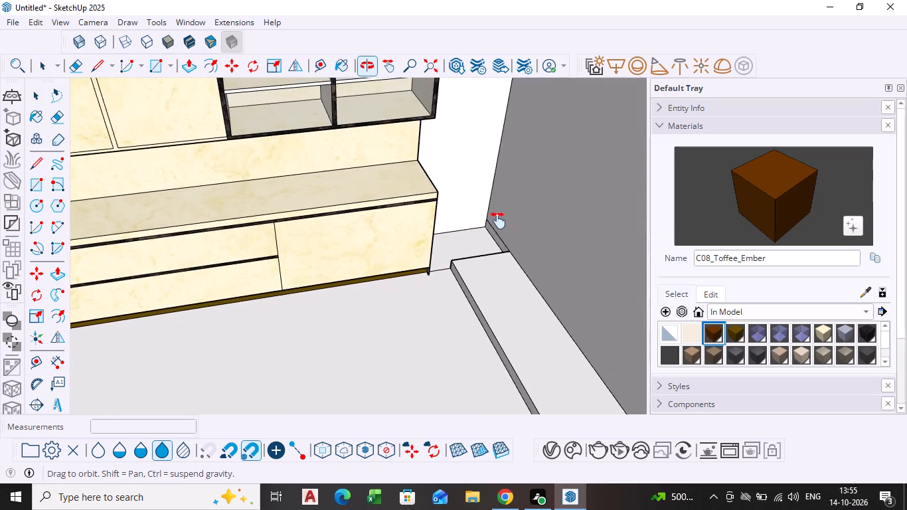
pyautogui.keyDown('shift'); pyautogui.moveTo(498, 220); pyautogui.dragTo(497, 220, button='middle'); pyautogui.keyUp('shift')
pyautogui.moveTo(492, 260); pyautogui.dragTo(412, 238, button='middle')
pyautogui.scroll(1, 412, 250)
pyautogui.scroll(3, 503, 248)
pyautogui.moveTo(497, 249); pyautogui.dragTo(458, 237, button='middle')
pyautogui.press('l')
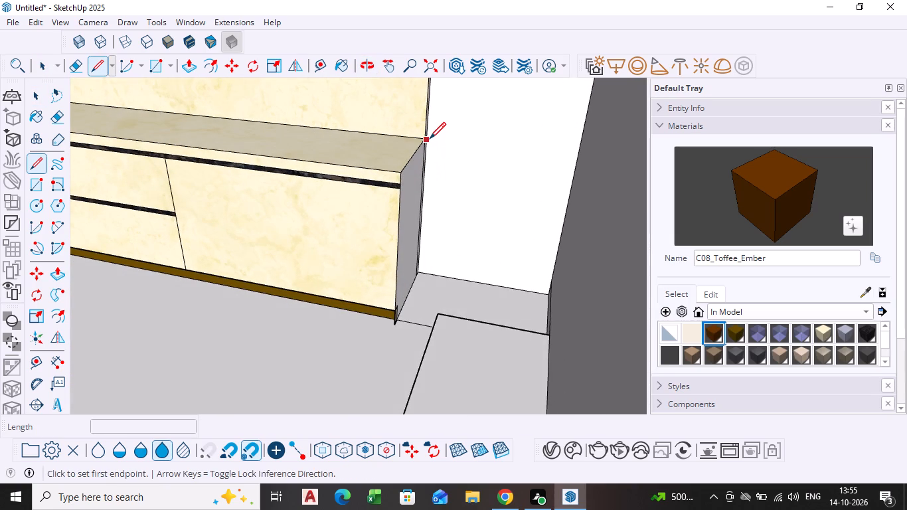
pyautogui.click(430, 139)
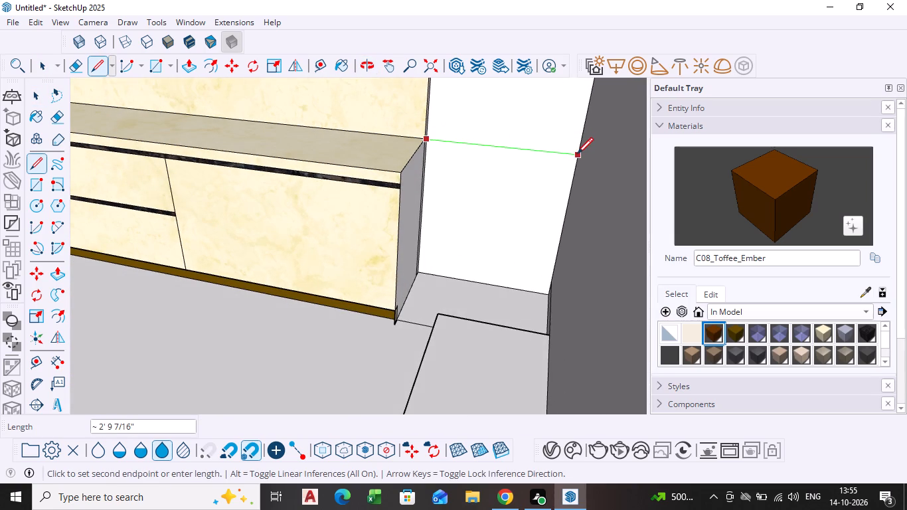
pyautogui.click(577, 155)
# Draw a horizontal line about 23' 4" long along the side wall, starting where the countertop-height line meets the wall corner.
pyautogui.scroll(-8, 574, 190)
pyautogui.moveTo(570, 215); pyautogui.dragTo(667, 286, button='middle')
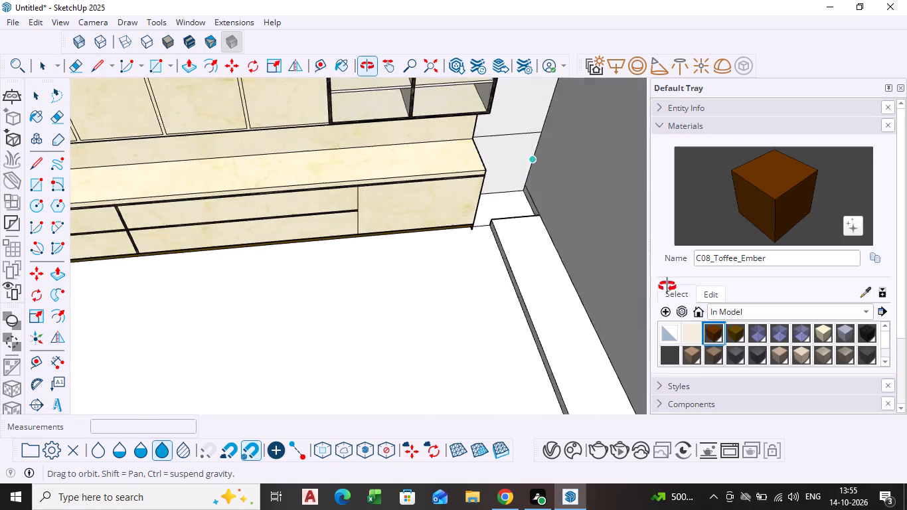
pyautogui.moveTo(667, 286); pyautogui.dragTo(692, 254, button='middle')
pyautogui.click(520, 127)
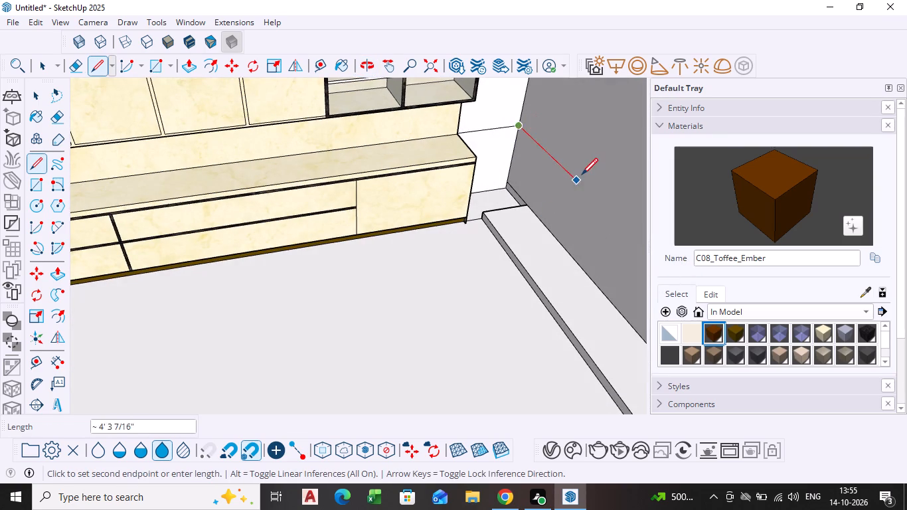
pyautogui.scroll(-7, 582, 177)
pyautogui.keyDown('shift'); pyautogui.moveTo(564, 182); pyautogui.dragTo(350, 123, button='middle'); pyautogui.keyUp('shift')
pyautogui.moveTo(389, 239); pyautogui.dragTo(574, 173, button='middle')
pyautogui.scroll(-1, 577, 183)
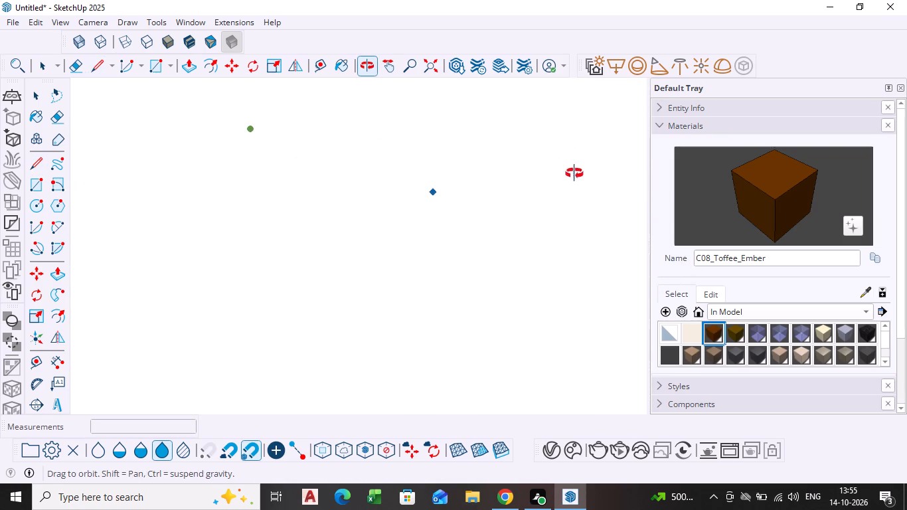
pyautogui.moveTo(574, 173); pyautogui.dragTo(572, 168, button='middle')
pyautogui.moveTo(542, 151); pyautogui.dragTo(506, 236, button='middle')
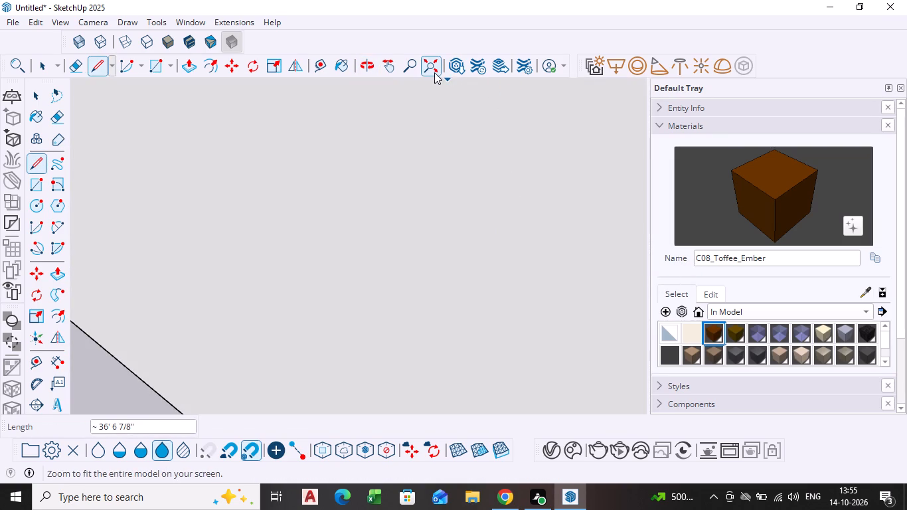
pyautogui.click(434, 72)
pyautogui.scroll(9, 475, 172)
pyautogui.scroll(-1, 508, 159)
pyautogui.moveTo(508, 159); pyautogui.dragTo(286, 155, button='middle')
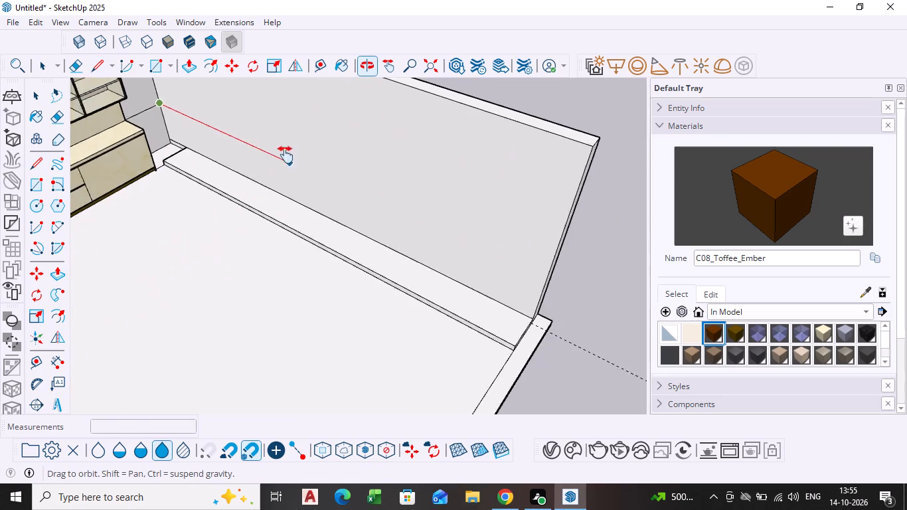
pyautogui.moveTo(286, 155); pyautogui.dragTo(280, 154, button='middle')
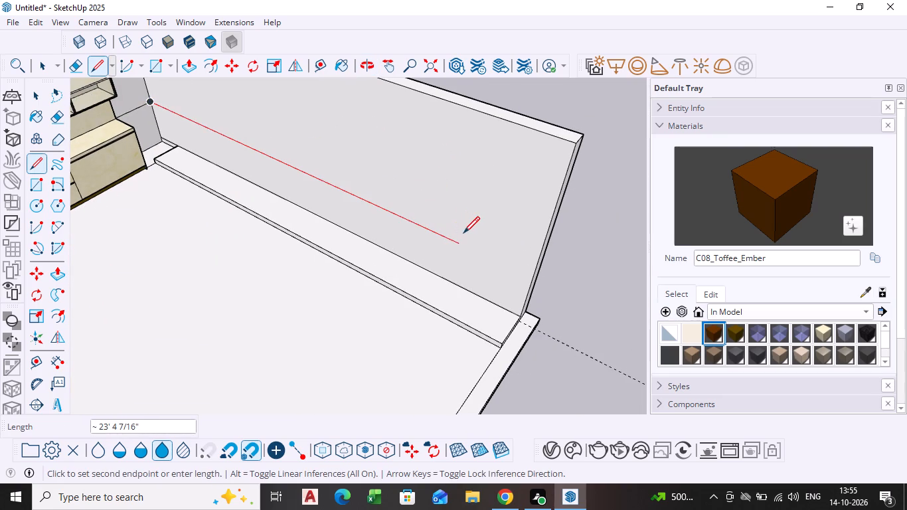
pyautogui.click(463, 234)
pyautogui.press('space')
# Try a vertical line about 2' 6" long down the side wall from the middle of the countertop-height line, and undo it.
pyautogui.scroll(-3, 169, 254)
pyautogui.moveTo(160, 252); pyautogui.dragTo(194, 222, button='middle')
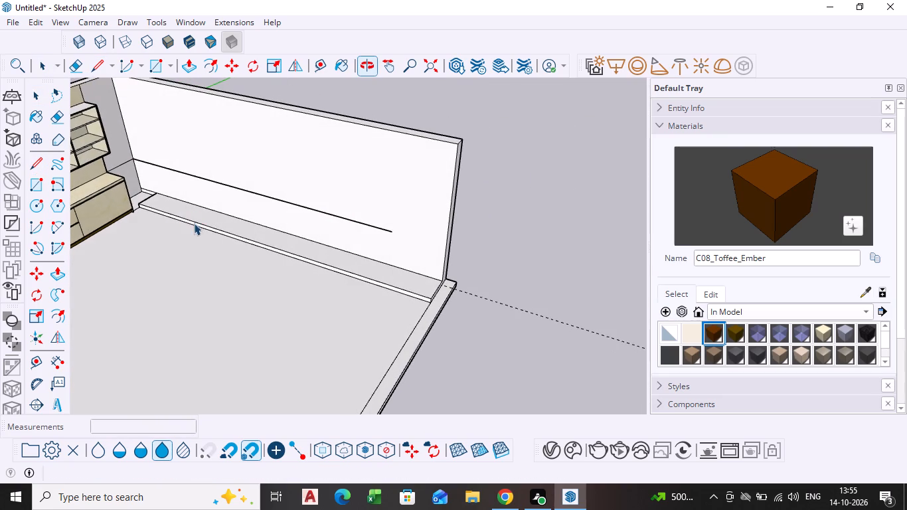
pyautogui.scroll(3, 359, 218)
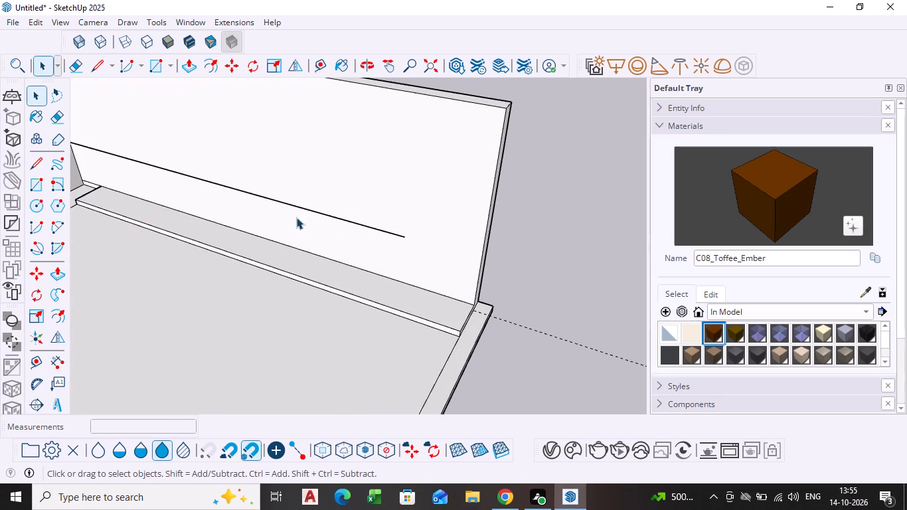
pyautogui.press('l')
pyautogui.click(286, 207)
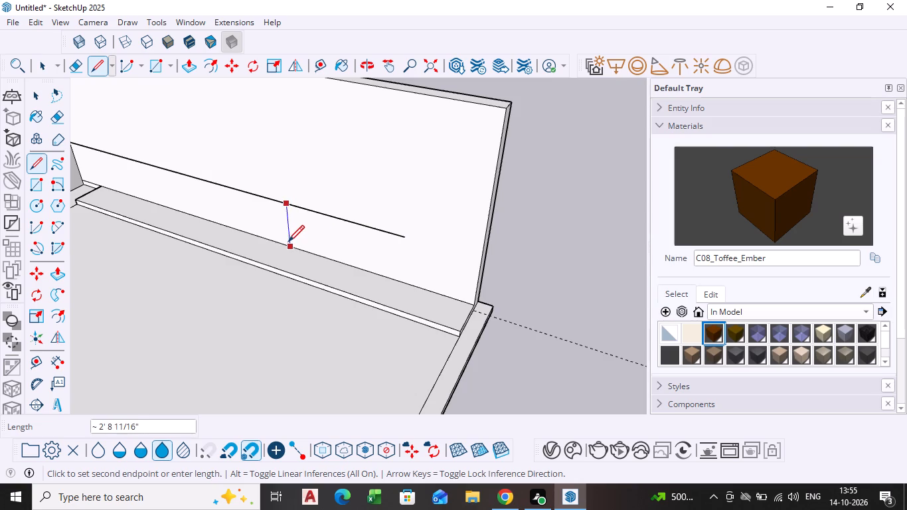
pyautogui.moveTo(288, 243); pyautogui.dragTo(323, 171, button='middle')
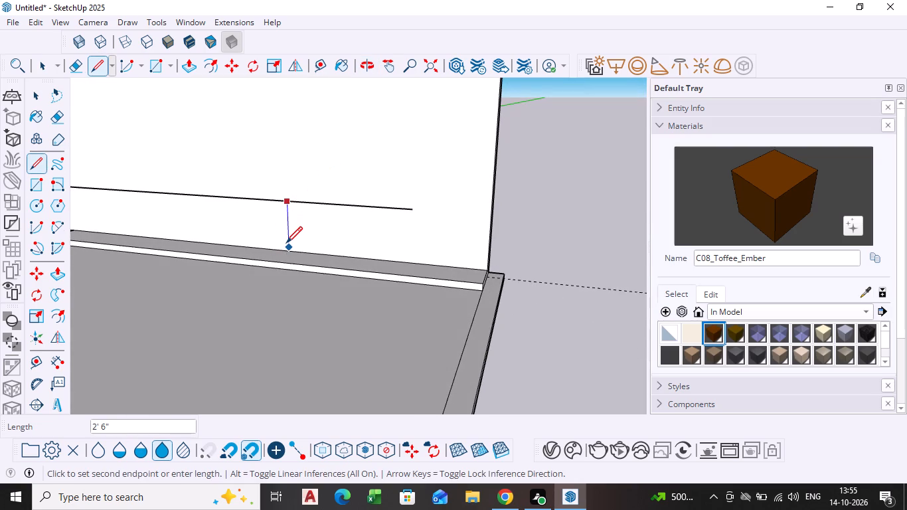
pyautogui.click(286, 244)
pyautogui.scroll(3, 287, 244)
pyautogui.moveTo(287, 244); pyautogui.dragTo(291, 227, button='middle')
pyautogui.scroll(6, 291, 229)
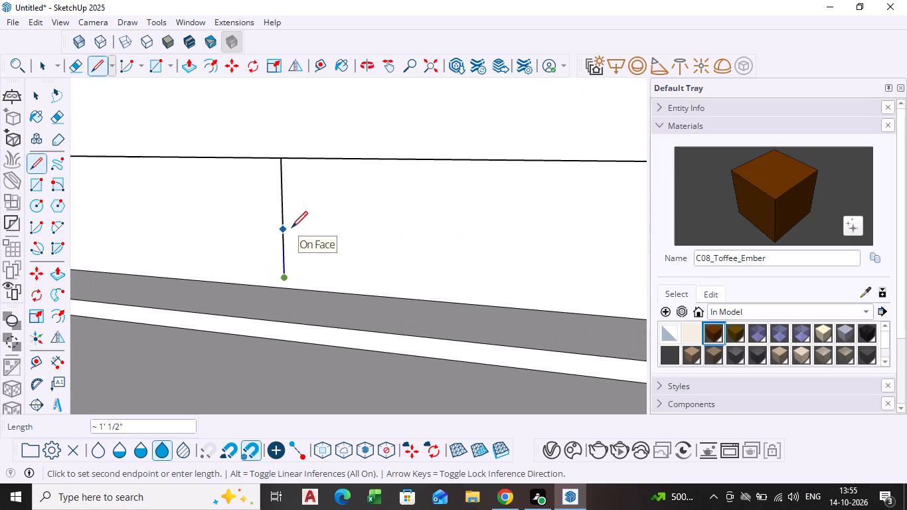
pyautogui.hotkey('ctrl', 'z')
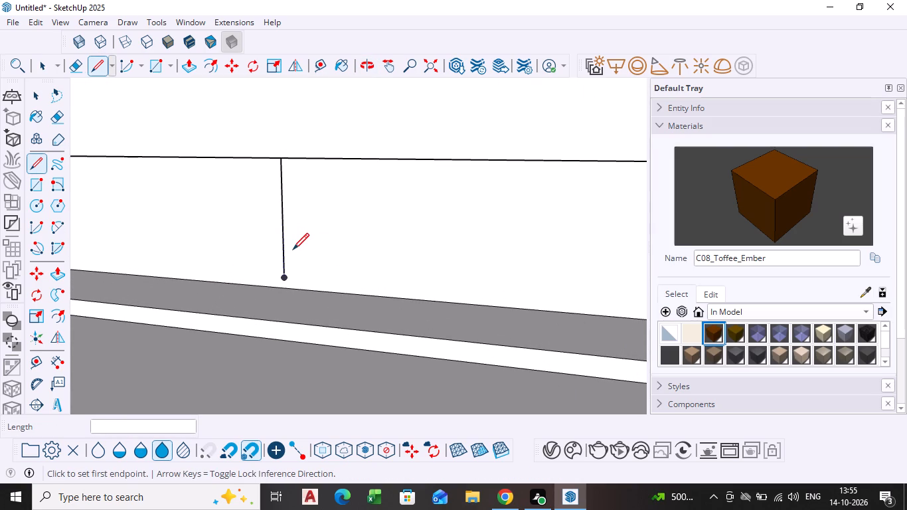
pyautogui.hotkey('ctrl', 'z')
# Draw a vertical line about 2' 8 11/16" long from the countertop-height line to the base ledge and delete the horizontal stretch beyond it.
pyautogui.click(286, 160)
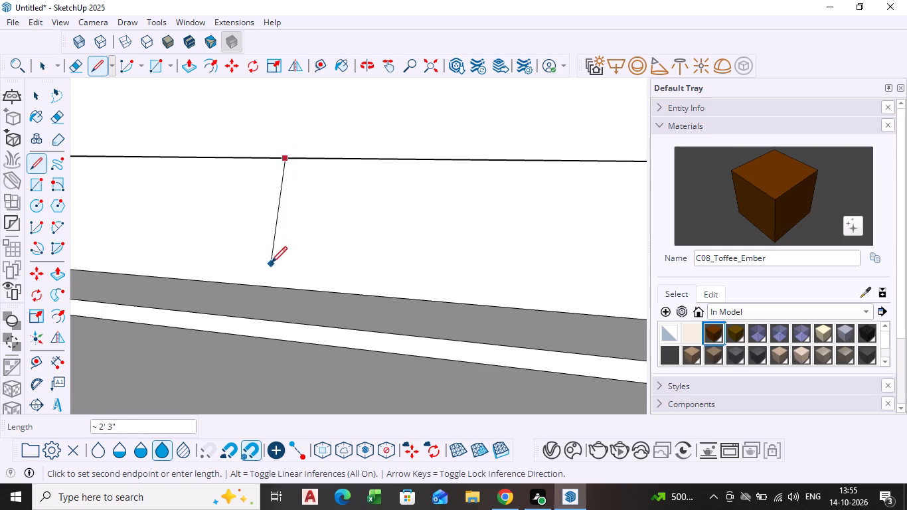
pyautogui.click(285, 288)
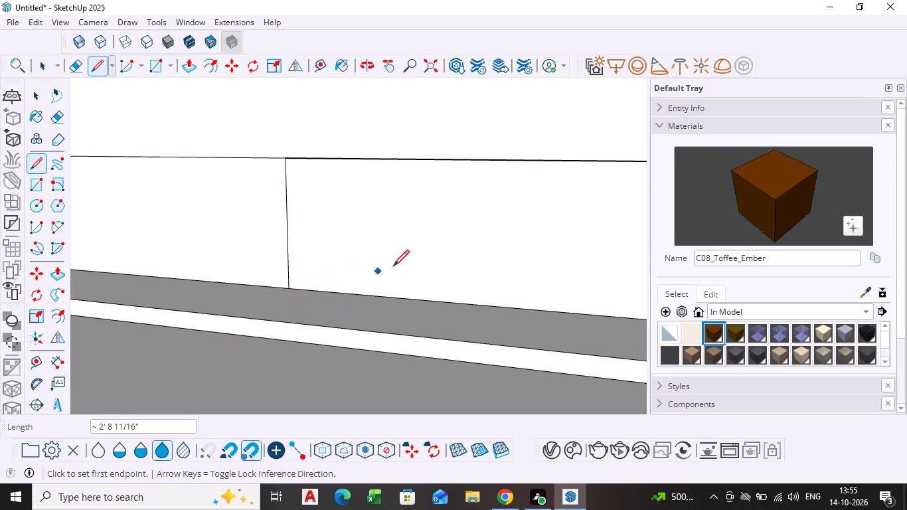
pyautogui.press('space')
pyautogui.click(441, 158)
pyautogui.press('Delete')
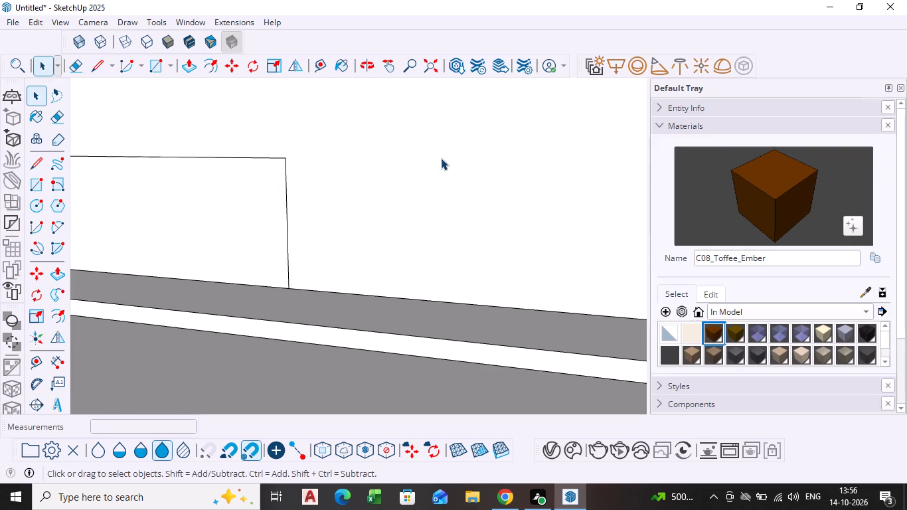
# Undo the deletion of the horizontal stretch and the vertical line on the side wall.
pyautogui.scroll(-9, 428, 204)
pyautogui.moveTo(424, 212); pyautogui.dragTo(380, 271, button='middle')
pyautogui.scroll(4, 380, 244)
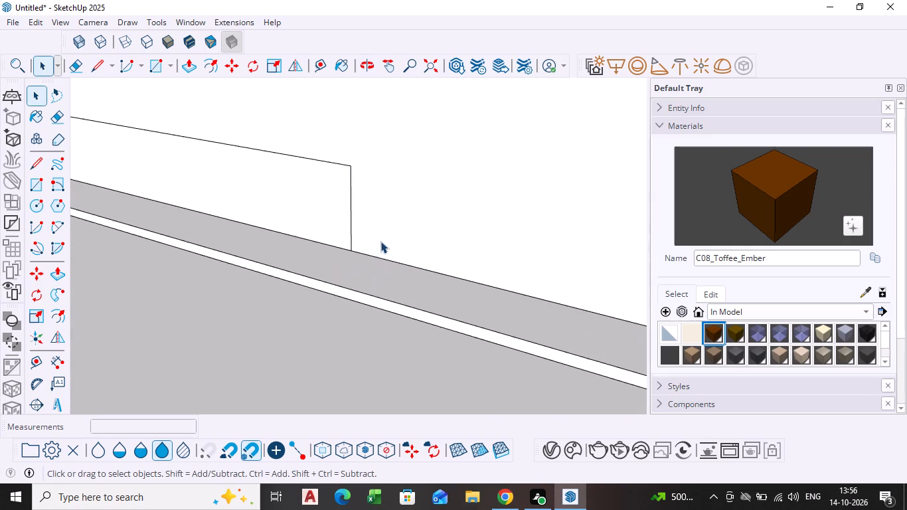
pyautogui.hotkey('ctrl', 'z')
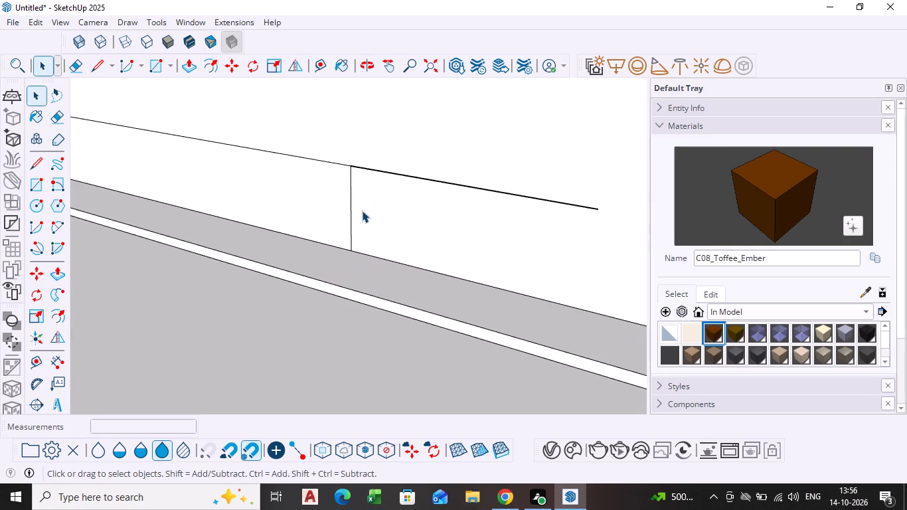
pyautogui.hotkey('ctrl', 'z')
# Draw a vertical line about 2' 8 11/16" long to the ledge nearer the countertop-height line's free end, and delete the leftover stretch beyond it.
pyautogui.press('l')
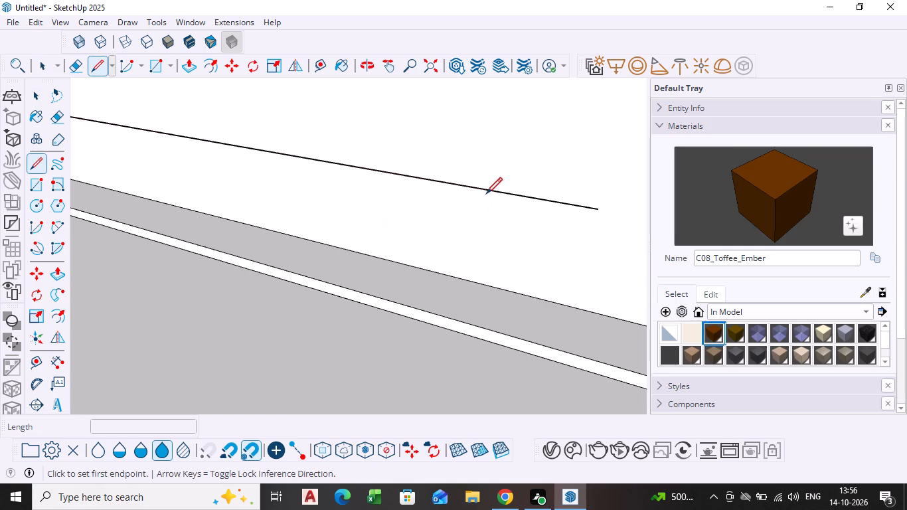
pyautogui.click(484, 190)
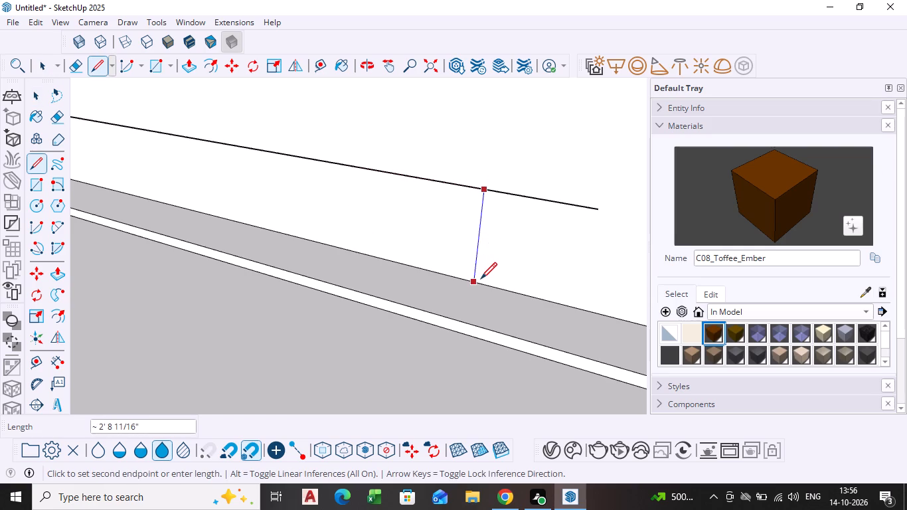
pyautogui.click(481, 280)
pyautogui.press('space')
pyautogui.click(525, 197)
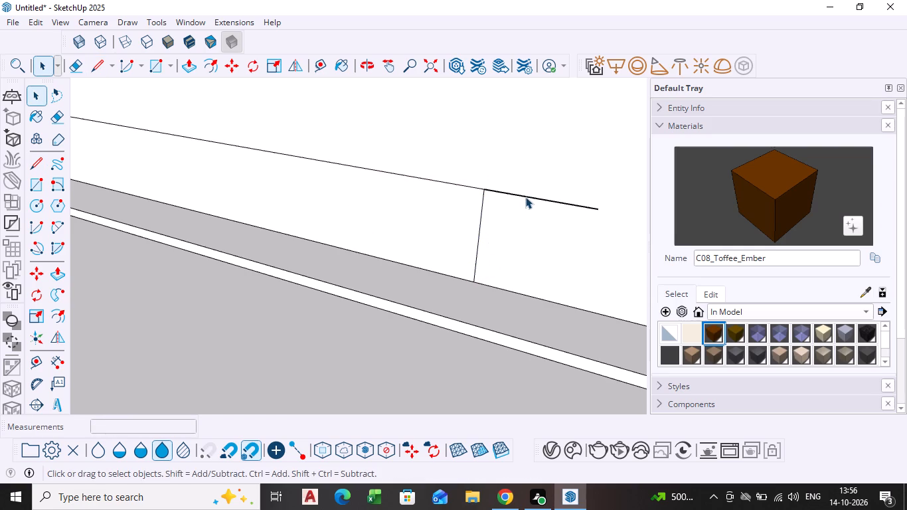
pyautogui.press('Delete')
# Push the end face of the side-wall base ledge nearest the back-wall cabinets inward by about 5 3/16", shortening the ledge.
pyautogui.scroll(-8, 512, 211)
pyautogui.moveTo(483, 244); pyautogui.dragTo(423, 274, button='middle')
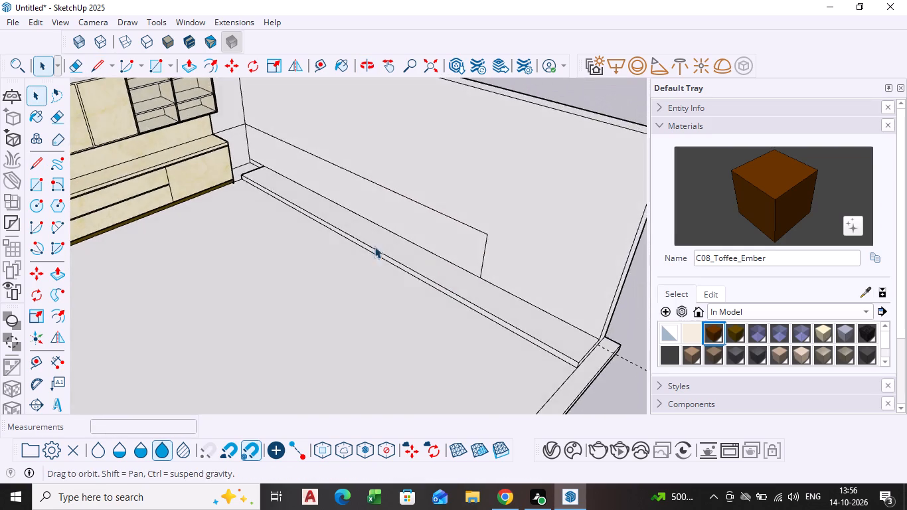
pyautogui.scroll(3, 329, 194)
pyautogui.moveTo(242, 246); pyautogui.dragTo(249, 250, button='middle')
pyautogui.scroll(3, 236, 169)
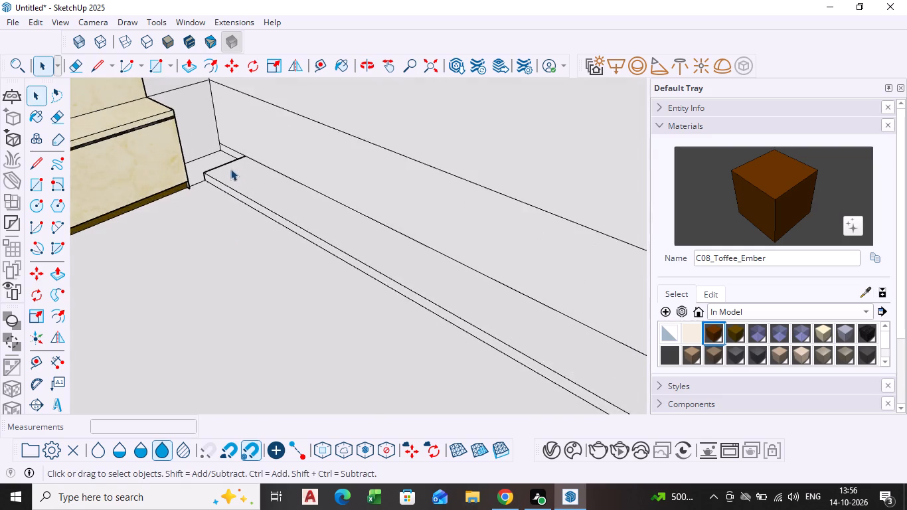
pyautogui.moveTo(230, 169); pyautogui.dragTo(250, 209, button='middle')
pyautogui.scroll(11, 194, 186)
pyautogui.scroll(-1, 180, 201)
pyautogui.moveTo(176, 201); pyautogui.dragTo(168, 208, button='middle')
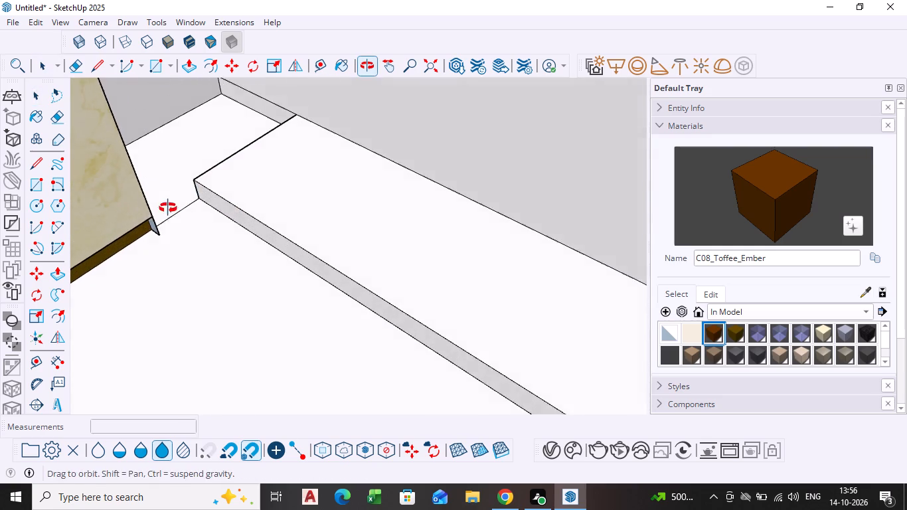
pyautogui.moveTo(168, 208); pyautogui.dragTo(158, 227, button='middle')
pyautogui.moveTo(187, 194); pyautogui.dragTo(228, 242, button='middle')
pyautogui.scroll(-1, 228, 242)
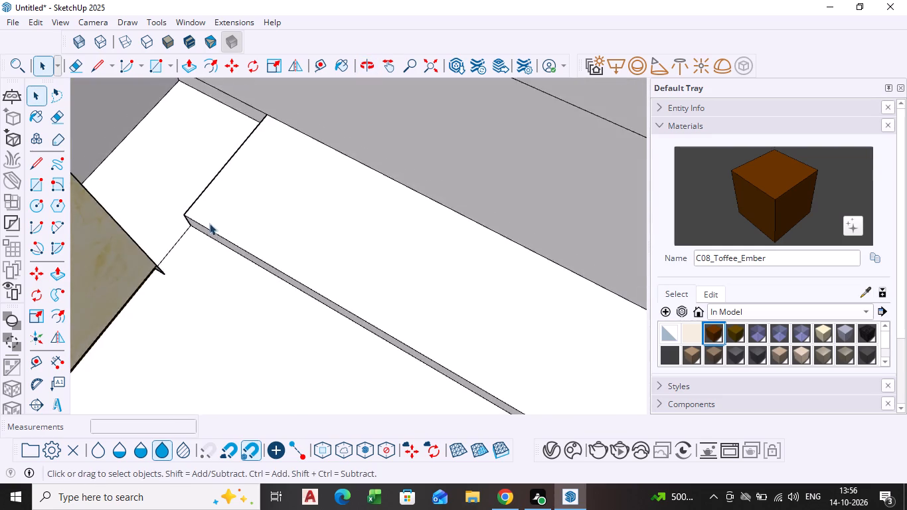
pyautogui.scroll(10, 208, 222)
pyautogui.moveTo(197, 226); pyautogui.dragTo(343, 219, button='middle')
pyautogui.moveTo(119, 307); pyautogui.dragTo(177, 258, button='middle')
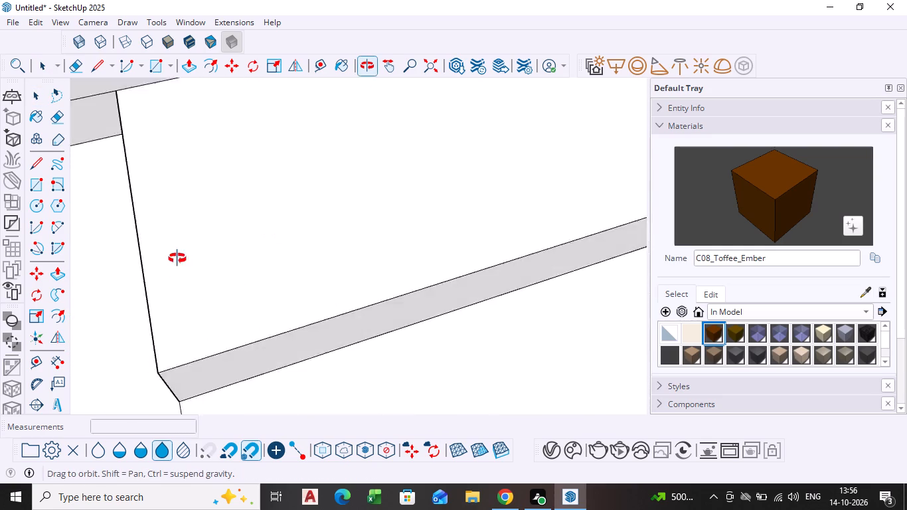
pyautogui.moveTo(177, 258); pyautogui.dragTo(189, 234, button='middle')
pyautogui.scroll(10, 121, 285)
pyautogui.moveTo(162, 280); pyautogui.dragTo(104, 327, button='middle')
pyautogui.scroll(12, 212, 232)
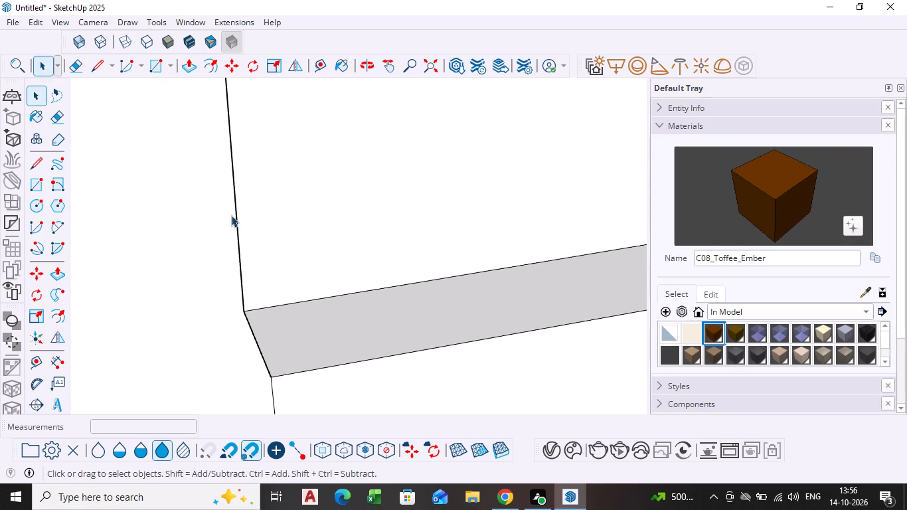
pyautogui.moveTo(230, 222); pyautogui.dragTo(289, 175, button='middle')
pyautogui.moveTo(268, 272); pyautogui.dragTo(262, 282, button='middle')
pyautogui.scroll(4, 236, 289)
pyautogui.scroll(-1, 213, 290)
pyautogui.moveTo(213, 290); pyautogui.dragTo(242, 292, button='middle')
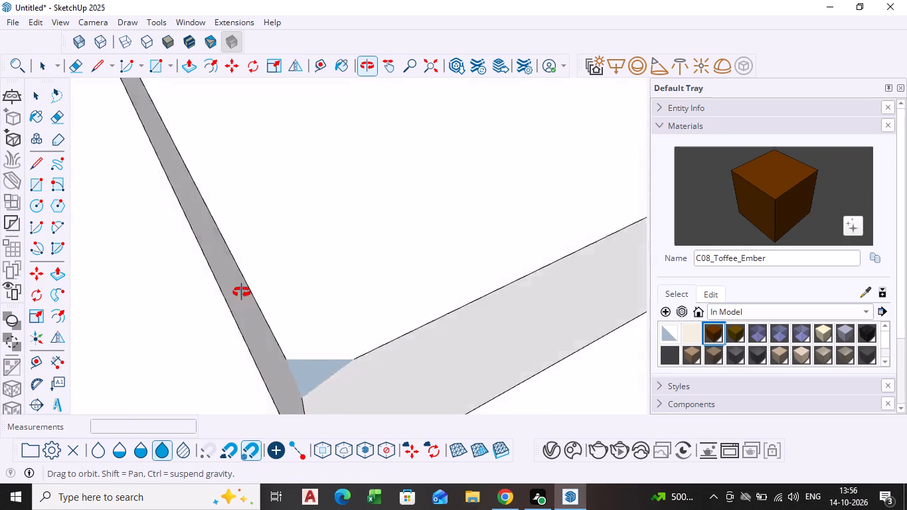
pyautogui.moveTo(242, 292); pyautogui.dragTo(276, 264, button='middle')
pyautogui.click(260, 262)
pyautogui.scroll(-5, 260, 262)
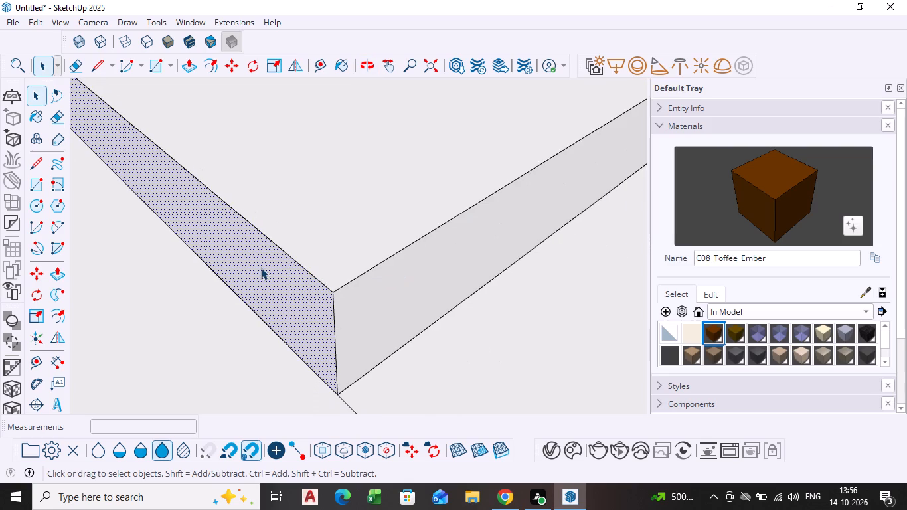
pyautogui.press('p')
pyautogui.click(262, 269)
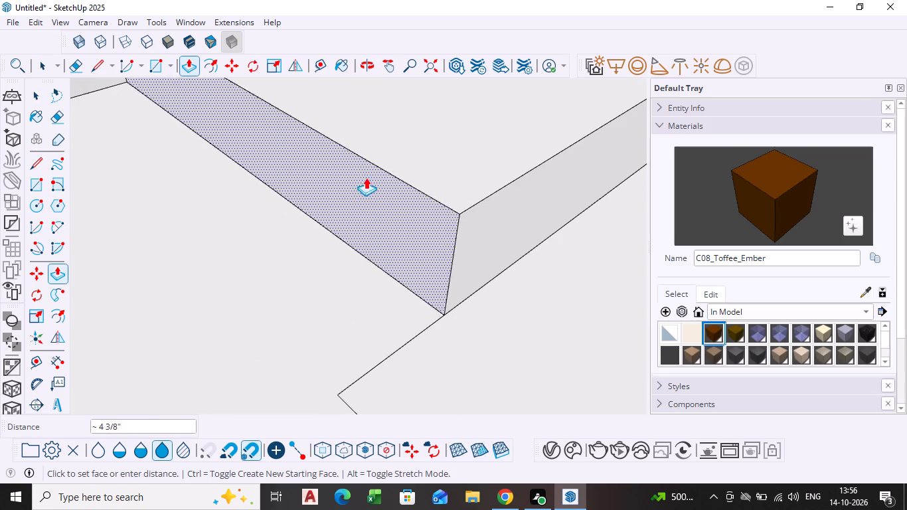
pyautogui.click(380, 167)
pyautogui.scroll(-15, 376, 180)
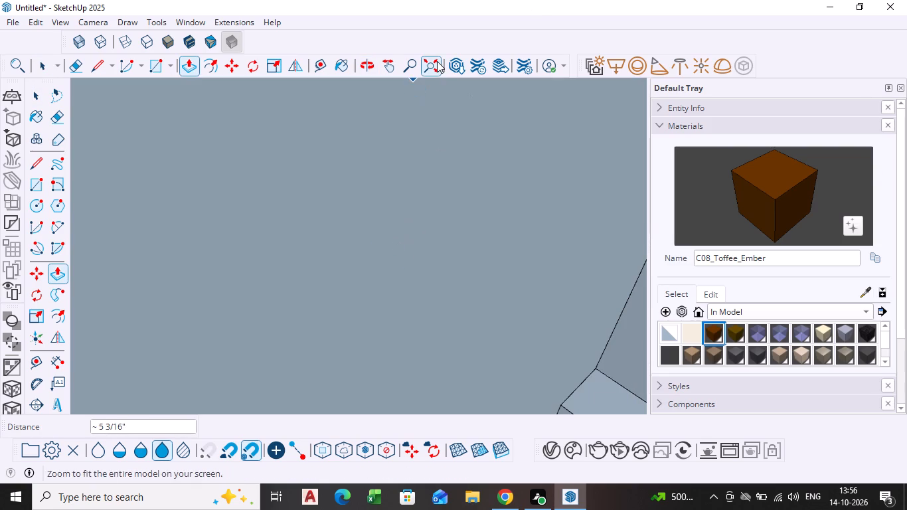
# Examine the corner gap between the shortened base ledge and the end of the back-wall cabinets.
pyautogui.click(437, 61)
pyautogui.scroll(-2, 445, 195)
pyautogui.moveTo(433, 199); pyautogui.dragTo(133, 267, button='middle')
pyautogui.scroll(12, 431, 196)
pyautogui.scroll(-2, 438, 174)
pyautogui.hscroll(-1, 438, 174)
pyautogui.scroll(-1, 438, 174)
pyautogui.hscroll(-1, 438, 174)
pyautogui.scroll(-1, 438, 174)
pyautogui.hscroll(-1, 438, 174)
pyautogui.scroll(-1, 438, 174)
pyautogui.hscroll(-1, 438, 174)
pyautogui.scroll(-1, 438, 174)
pyautogui.hscroll(-1, 438, 174)
pyautogui.scroll(-1, 438, 174)
pyautogui.hscroll(-1, 438, 174)
pyautogui.scroll(-1, 438, 174)
pyautogui.hscroll(-1, 438, 174)
pyautogui.scroll(-1, 438, 174)
pyautogui.hscroll(-1, 438, 174)
pyautogui.scroll(-1, 440, 174)
pyautogui.hscroll(-1, 440, 174)
pyautogui.scroll(-1, 440, 174)
pyautogui.hscroll(-1, 440, 174)
pyautogui.scroll(-1, 440, 174)
pyautogui.hscroll(-1, 440, 174)
pyautogui.scroll(-1, 444, 172)
pyautogui.hscroll(-1, 444, 172)
pyautogui.scroll(-1, 454, 166)
pyautogui.hscroll(-1, 454, 166)
pyautogui.scroll(-1, 471, 160)
pyautogui.hscroll(-1, 471, 160)
pyautogui.scroll(-1, 477, 158)
pyautogui.hscroll(-1, 477, 158)
pyautogui.scroll(-1, 494, 150)
pyautogui.hscroll(-1, 494, 150)
pyautogui.scroll(-1, 502, 145)
pyautogui.hscroll(-1, 502, 145)
pyautogui.press('space')
pyautogui.moveTo(506, 149); pyautogui.dragTo(431, 158, button='middle')
pyautogui.scroll(5, 479, 166)
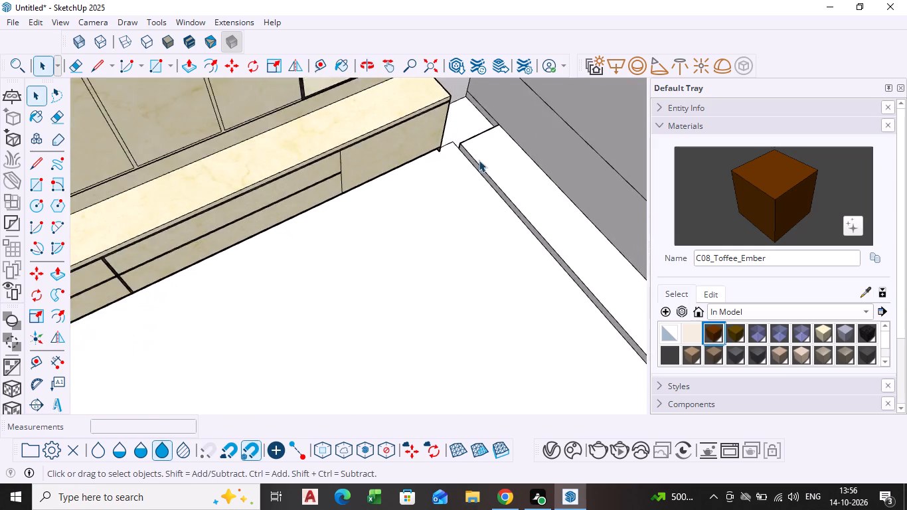
pyautogui.scroll(7, 479, 160)
pyautogui.scroll(-2, 477, 181)
pyautogui.moveTo(477, 181); pyautogui.dragTo(335, 188, button='middle')
pyautogui.moveTo(329, 199); pyautogui.dragTo(268, 94, button='middle')
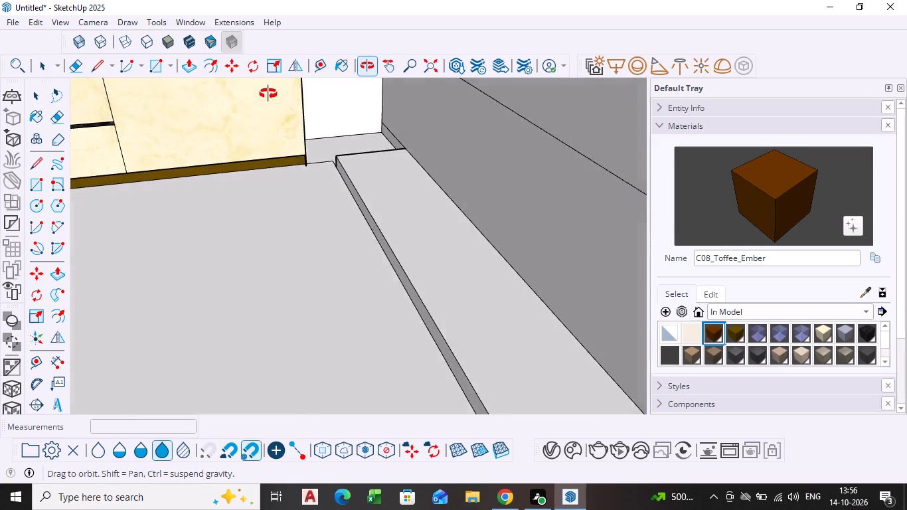
pyautogui.moveTo(268, 94); pyautogui.dragTo(264, 88, button='middle')
pyautogui.scroll(-5, 323, 150)
pyautogui.moveTo(339, 155); pyautogui.dragTo(295, 189, button='middle')
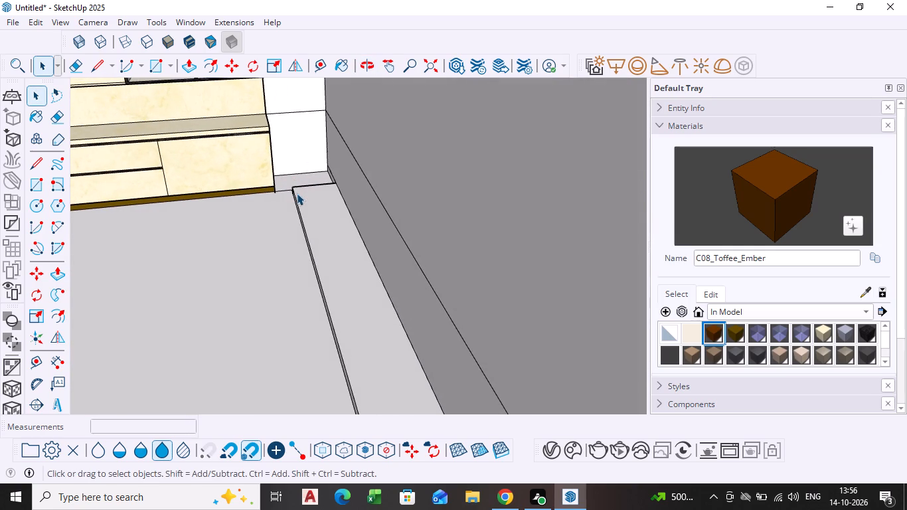
pyautogui.scroll(13, 313, 135)
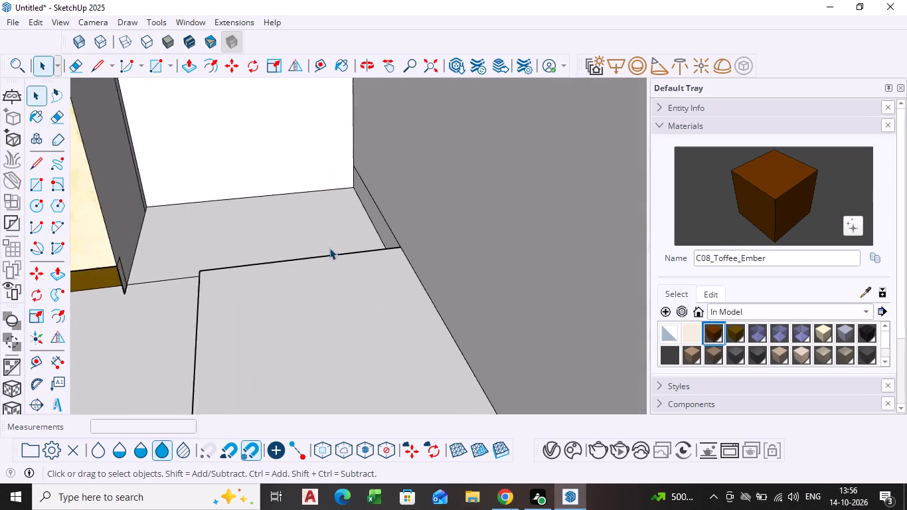
pyautogui.scroll(2, 329, 248)
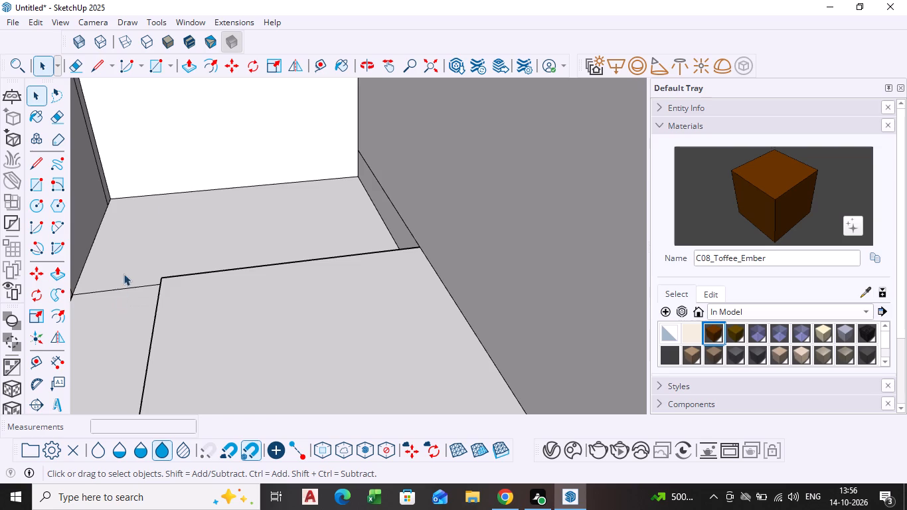
pyautogui.scroll(-5, 153, 180)
pyautogui.keyDown('shift'); pyautogui.moveTo(153, 167); pyautogui.dragTo(256, 274, button='middle'); pyautogui.keyUp('shift')
pyautogui.moveTo(251, 270); pyautogui.dragTo(170, 306, button='middle')
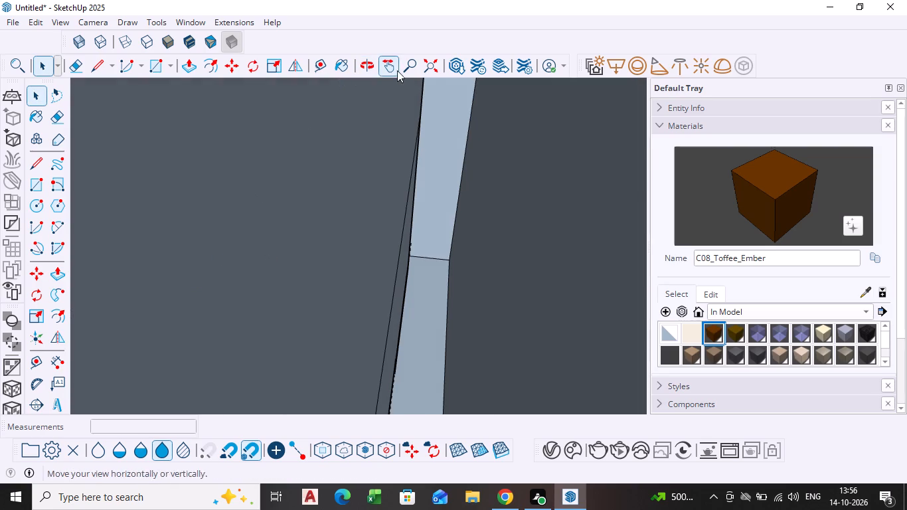
pyautogui.click(430, 62)
pyautogui.scroll(5, 537, 171)
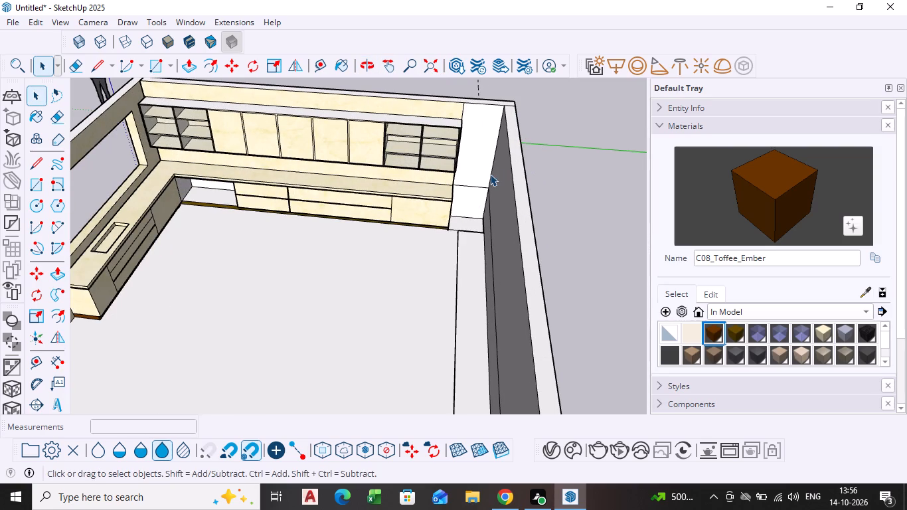
pyautogui.scroll(4, 490, 174)
pyautogui.scroll(17, 489, 174)
pyautogui.moveTo(343, 272); pyautogui.dragTo(337, 272, button='middle')
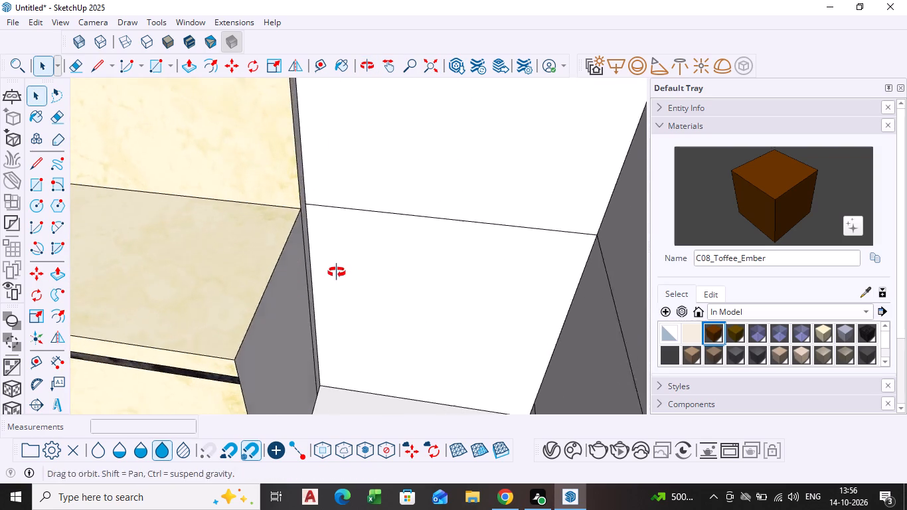
pyautogui.moveTo(337, 272); pyautogui.dragTo(295, 289, button='middle')
pyautogui.scroll(-13, 295, 289)
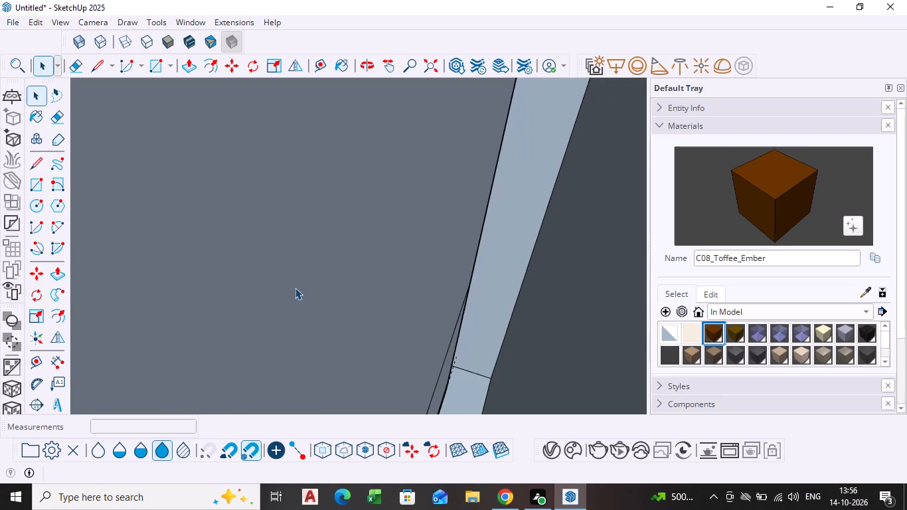
# Draw a vertical line about 2' 8 11/16" long on the side wall from the shortened ledge's corner end to the countertop-height line.
pyautogui.click(434, 63)
pyautogui.scroll(-1, 379, 254)
pyautogui.moveTo(378, 256); pyautogui.dragTo(574, 216, button='middle')
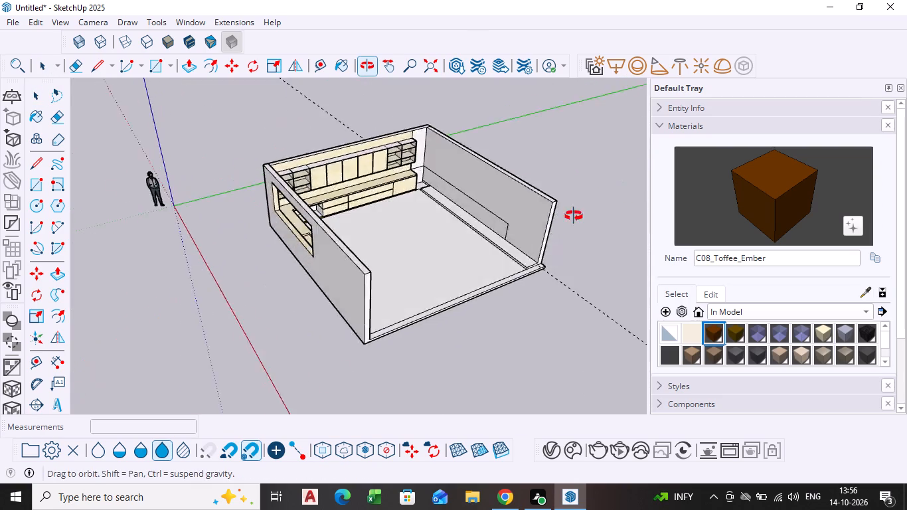
pyautogui.moveTo(574, 216); pyautogui.dragTo(589, 157, button='middle')
pyautogui.scroll(15, 473, 200)
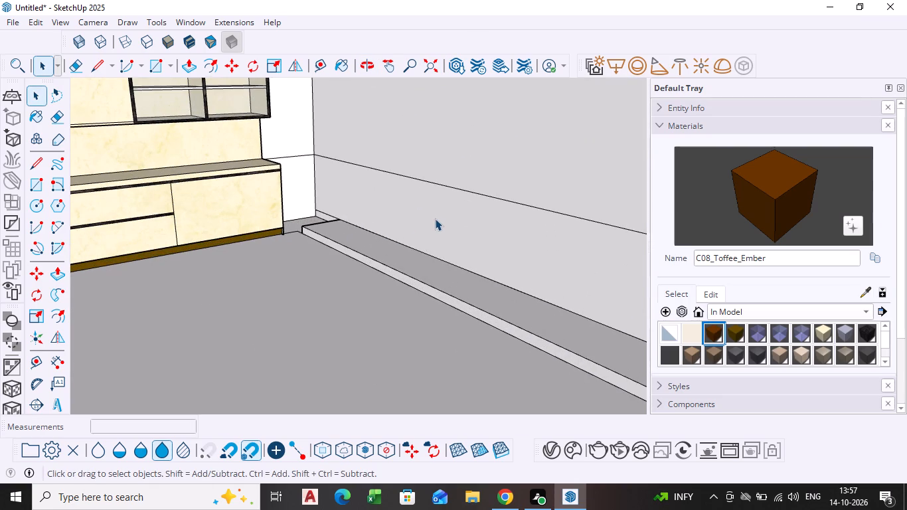
pyautogui.click(435, 218)
pyautogui.scroll(5, 353, 212)
pyautogui.press('l')
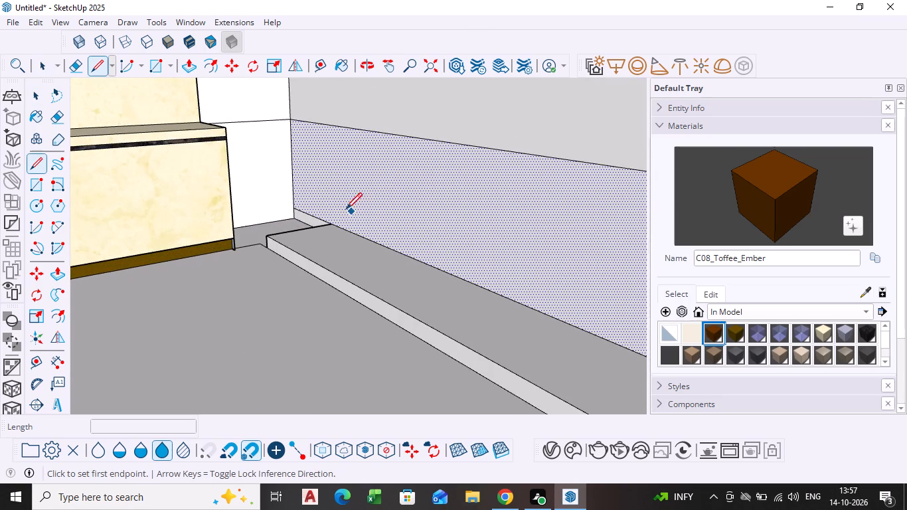
pyautogui.scroll(5, 345, 210)
pyautogui.click(327, 229)
pyautogui.scroll(-5, 326, 179)
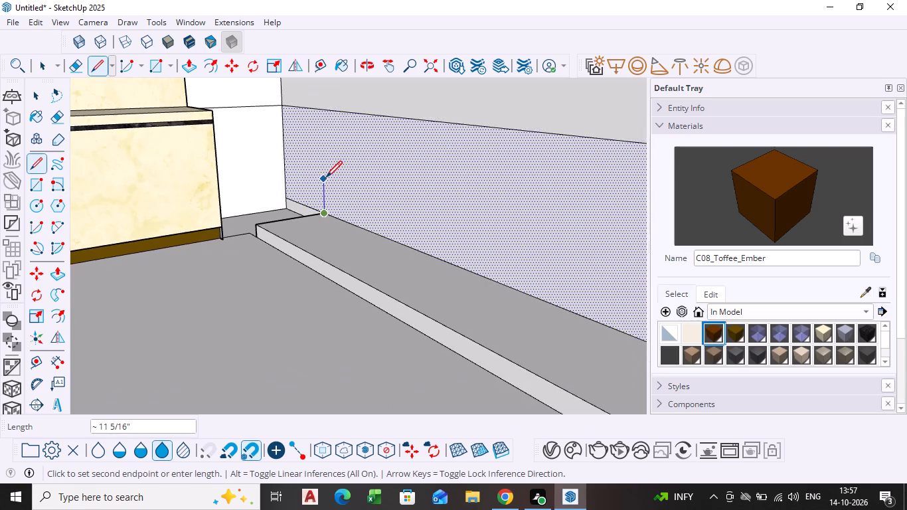
pyautogui.keyDown('shift'); pyautogui.moveTo(326, 179); pyautogui.dragTo(310, 274, button='middle'); pyautogui.keyUp('shift')
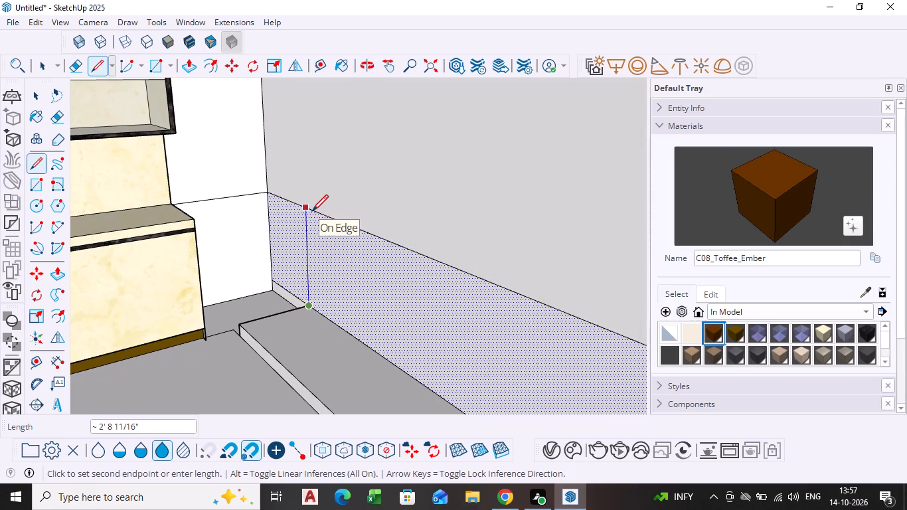
pyautogui.click(312, 212)
pyautogui.press('space')
pyautogui.click(290, 257)
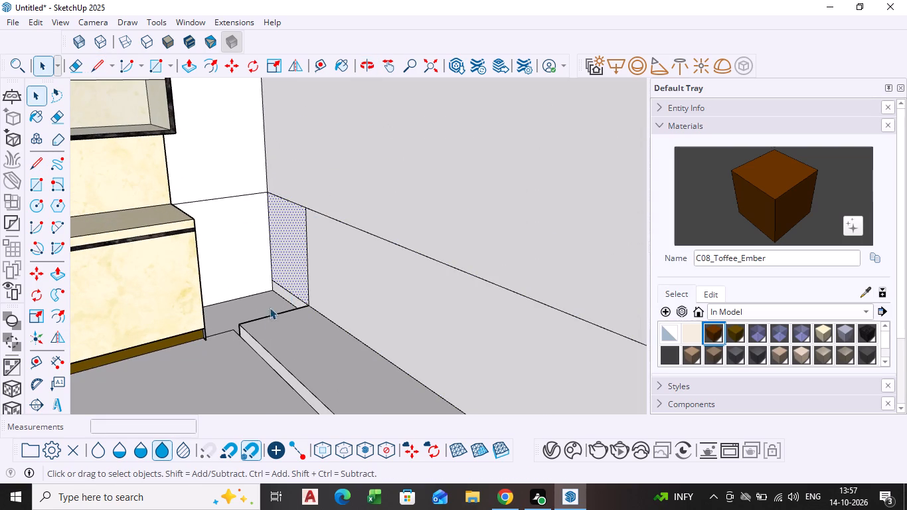
# Delete the leftover vertical edge and short floor edge projecting past the toe-kick at the corner end of the back-wall cabinets.
pyautogui.scroll(10, 181, 335)
pyautogui.moveTo(210, 330); pyautogui.dragTo(256, 319, button='middle')
pyautogui.scroll(8, 254, 338)
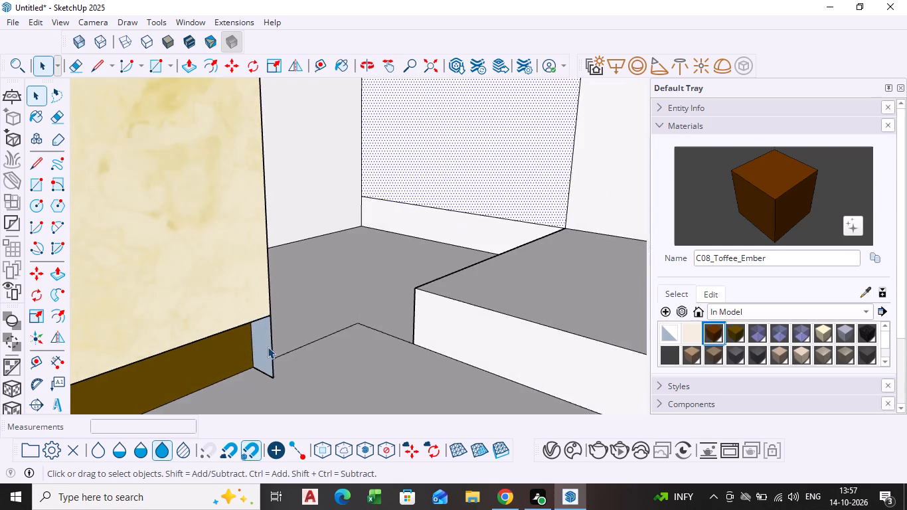
pyautogui.scroll(3, 268, 347)
pyautogui.click(275, 345)
pyautogui.press('Delete')
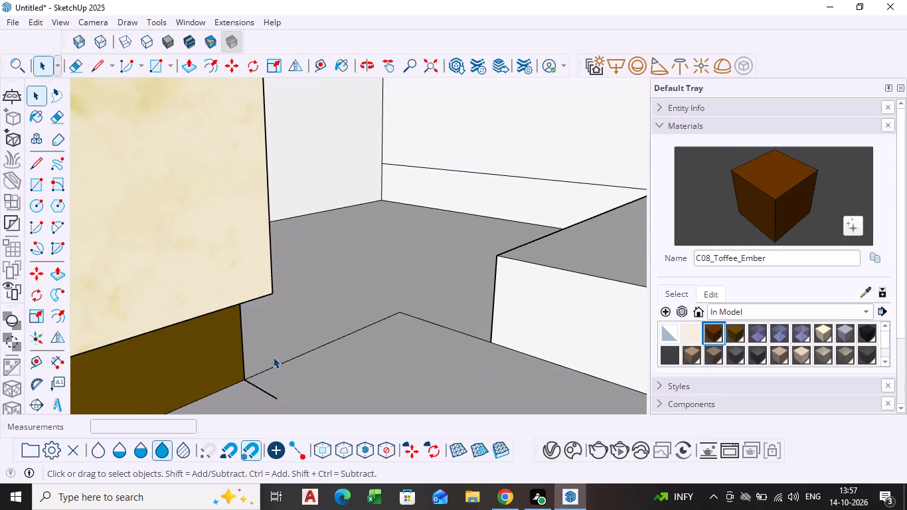
pyautogui.click(270, 394)
pyautogui.press('Delete')
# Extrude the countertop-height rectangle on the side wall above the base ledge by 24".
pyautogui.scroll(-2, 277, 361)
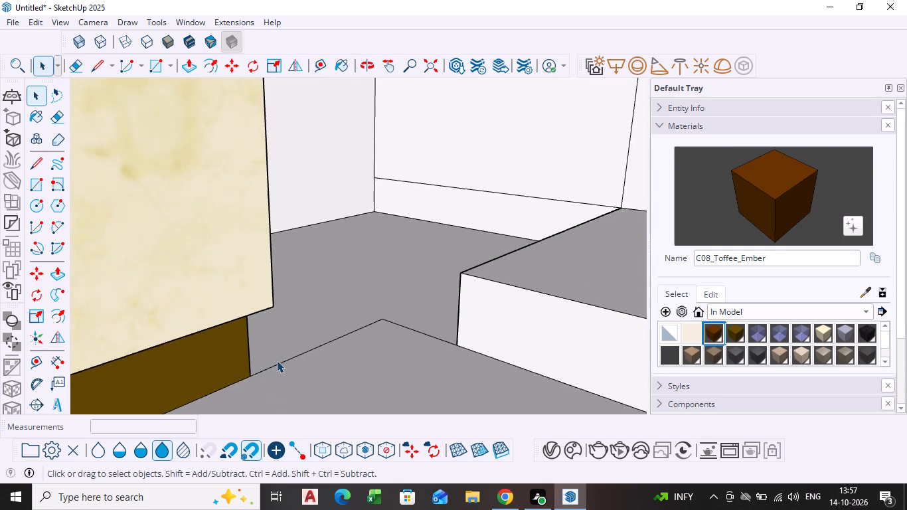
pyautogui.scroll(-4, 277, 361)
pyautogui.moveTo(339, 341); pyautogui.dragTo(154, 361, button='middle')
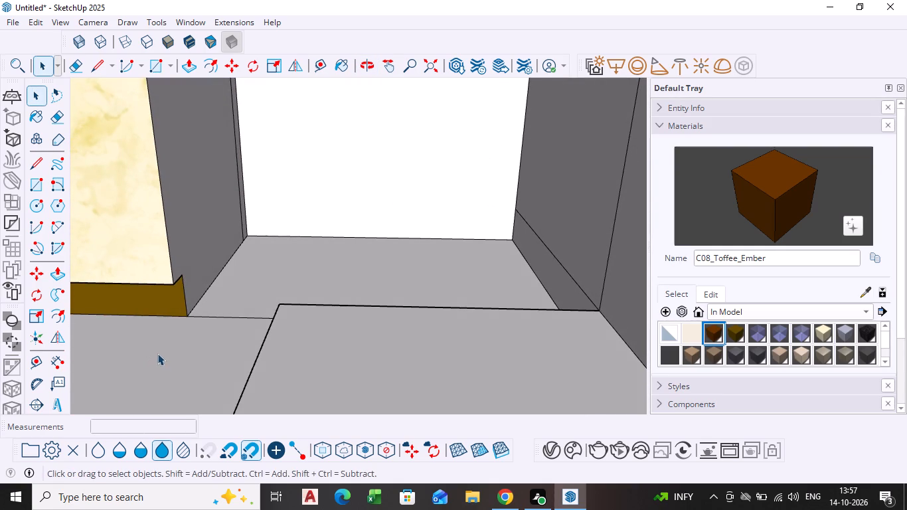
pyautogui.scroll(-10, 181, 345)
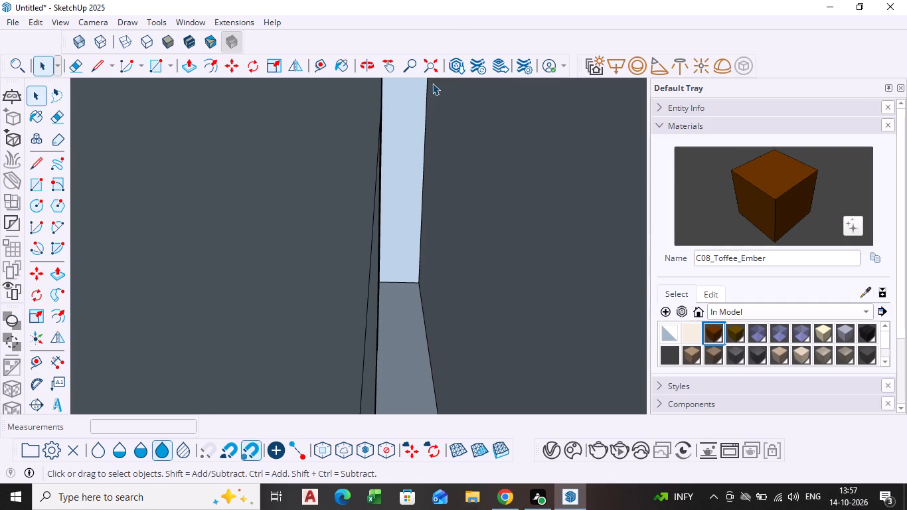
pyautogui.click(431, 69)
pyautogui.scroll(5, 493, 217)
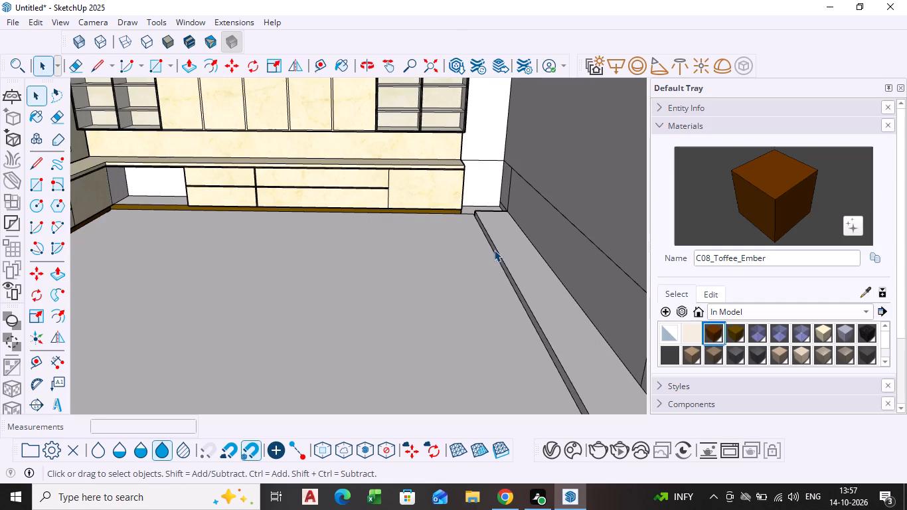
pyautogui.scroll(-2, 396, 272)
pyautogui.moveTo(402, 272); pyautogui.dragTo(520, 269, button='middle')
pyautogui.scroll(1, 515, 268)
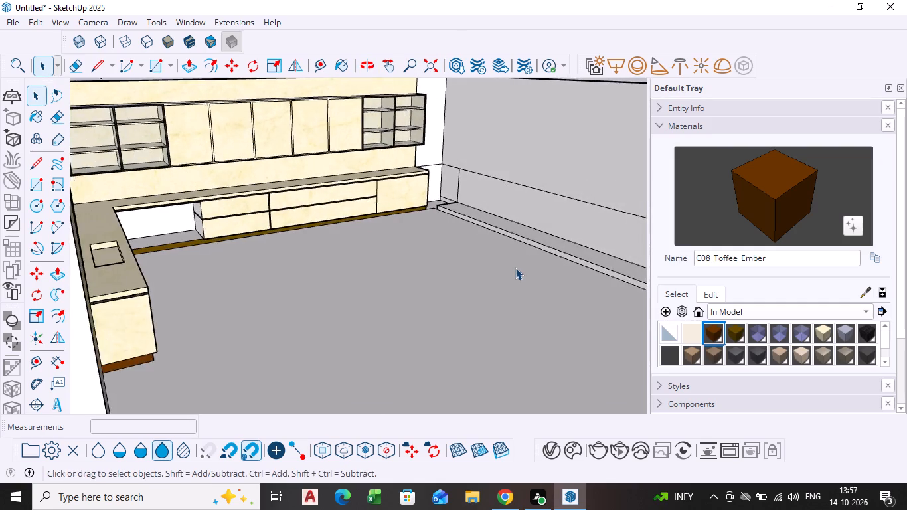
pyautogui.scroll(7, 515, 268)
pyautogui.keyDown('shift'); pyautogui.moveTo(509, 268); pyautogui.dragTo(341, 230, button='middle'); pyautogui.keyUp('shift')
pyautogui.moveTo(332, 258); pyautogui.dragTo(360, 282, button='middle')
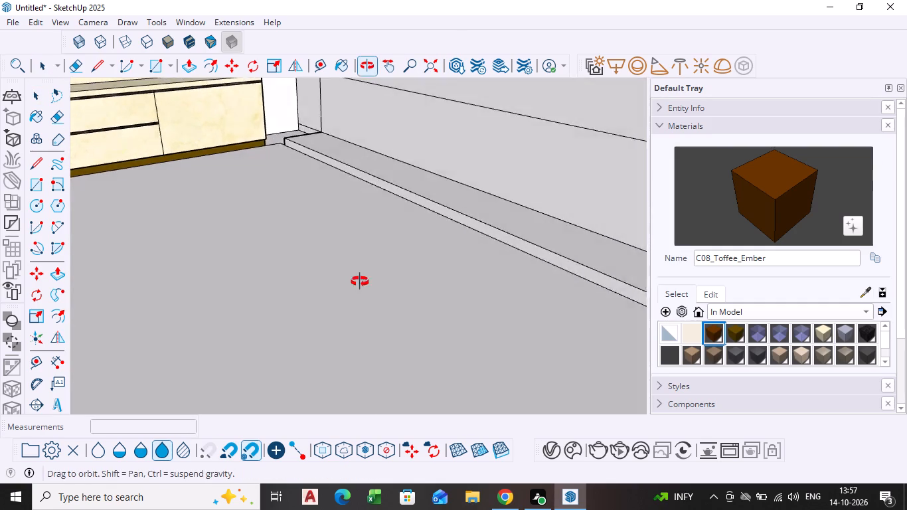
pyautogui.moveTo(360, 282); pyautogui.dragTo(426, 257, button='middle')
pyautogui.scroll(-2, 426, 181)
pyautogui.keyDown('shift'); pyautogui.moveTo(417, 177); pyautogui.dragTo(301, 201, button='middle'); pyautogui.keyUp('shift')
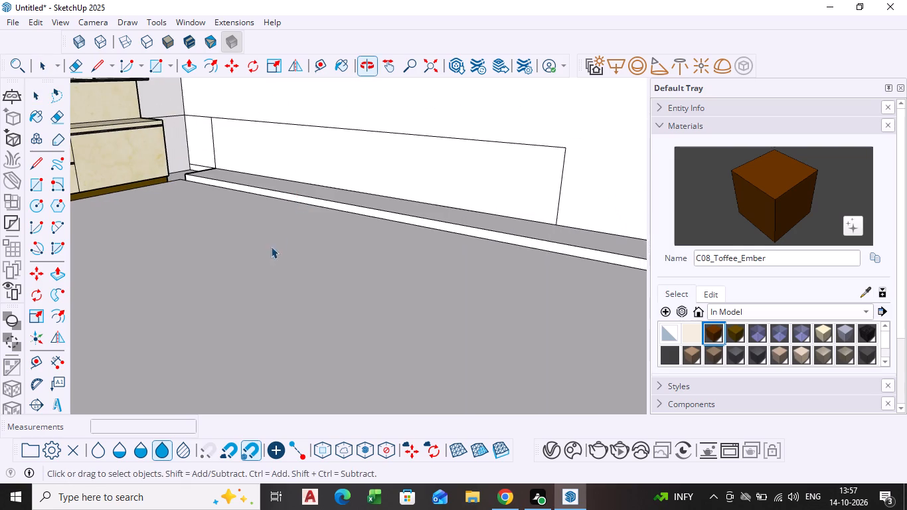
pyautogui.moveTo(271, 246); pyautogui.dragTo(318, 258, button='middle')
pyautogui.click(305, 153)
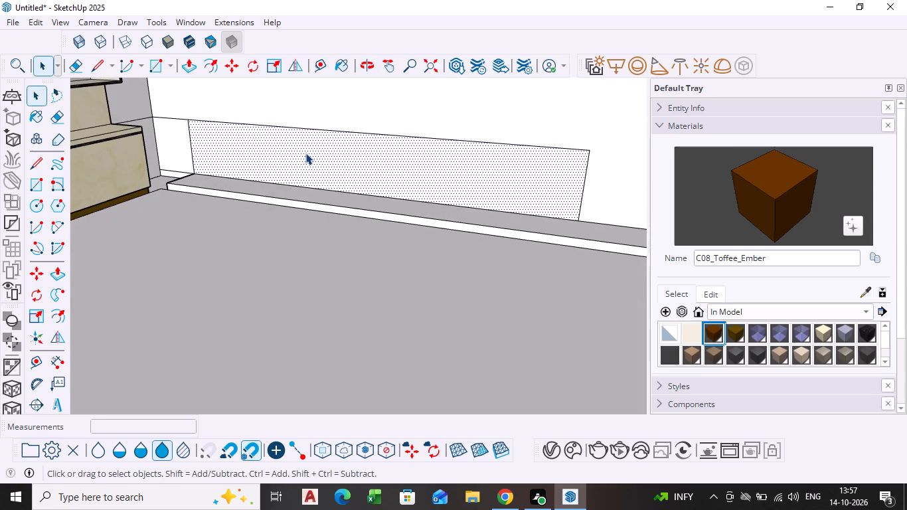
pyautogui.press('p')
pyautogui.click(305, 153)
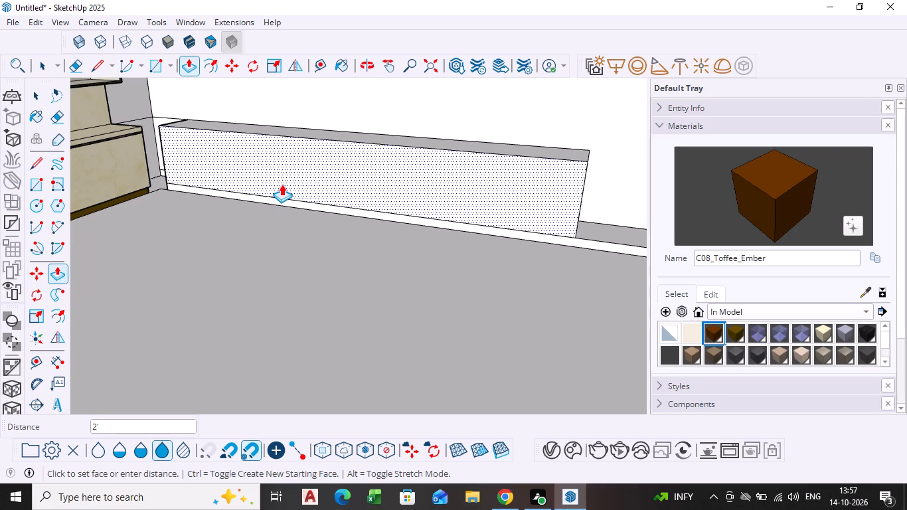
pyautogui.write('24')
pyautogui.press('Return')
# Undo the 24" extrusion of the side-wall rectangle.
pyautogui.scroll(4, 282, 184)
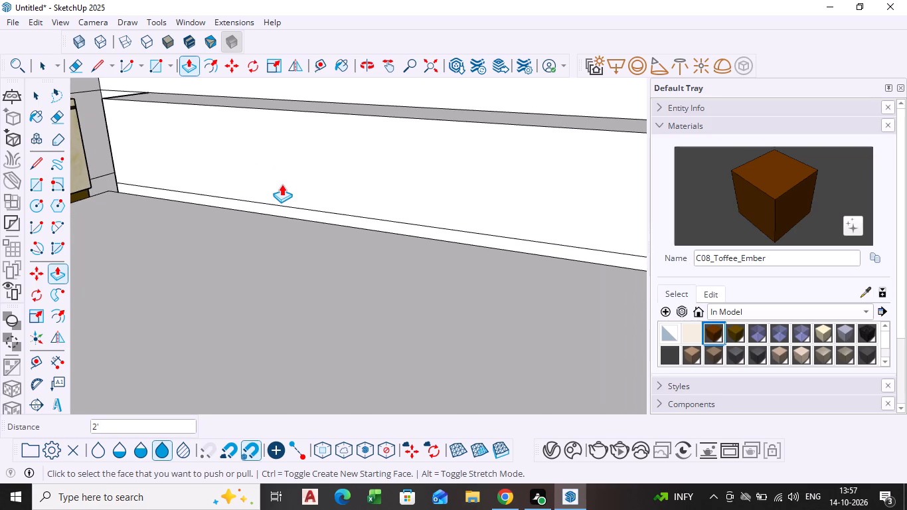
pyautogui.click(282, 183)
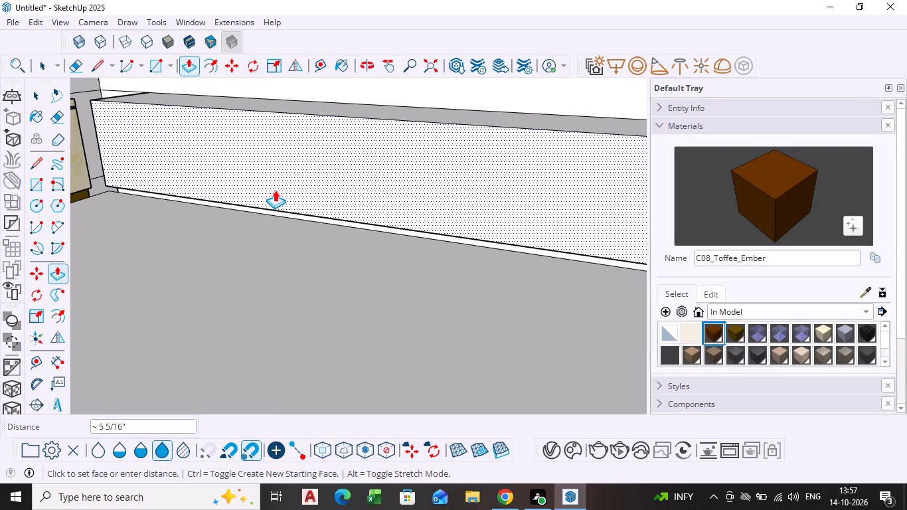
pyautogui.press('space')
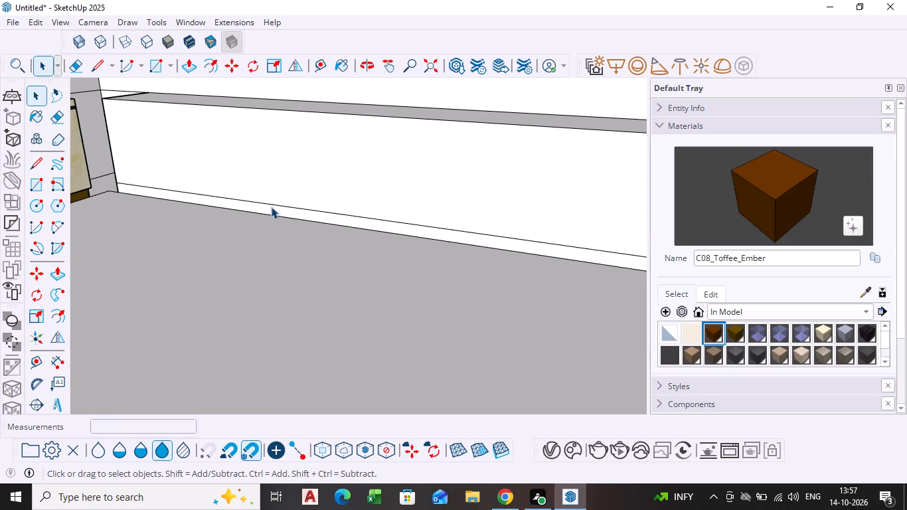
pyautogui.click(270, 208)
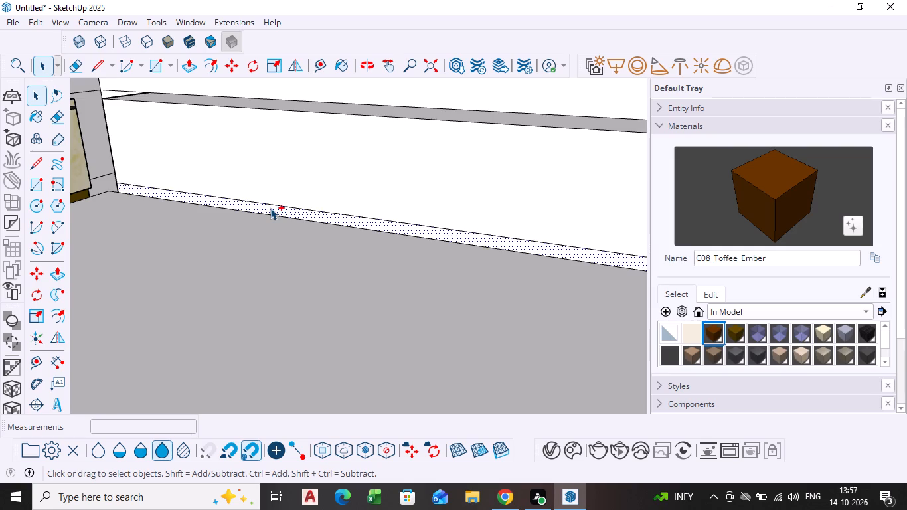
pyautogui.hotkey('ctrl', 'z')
# Push the side-wall base ledge's front face back to the wall and pull it out again by 22".
pyautogui.click(300, 215)
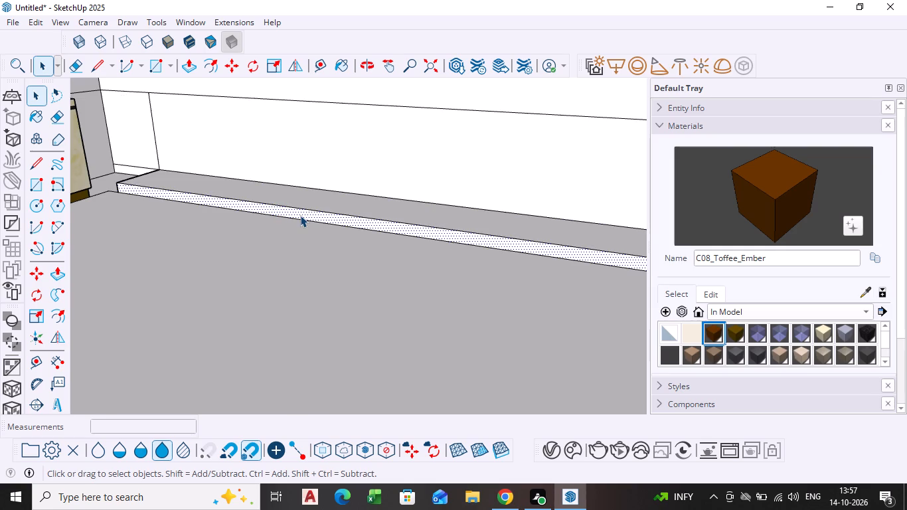
pyautogui.press('p')
pyautogui.click(300, 215)
pyautogui.click(339, 169)
pyautogui.press('space')
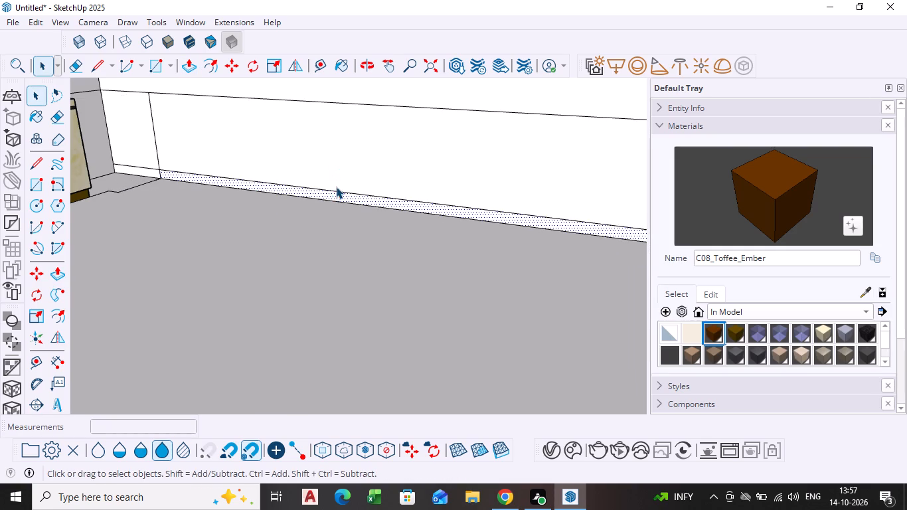
pyautogui.click(332, 195)
pyautogui.press('p')
pyautogui.click(332, 195)
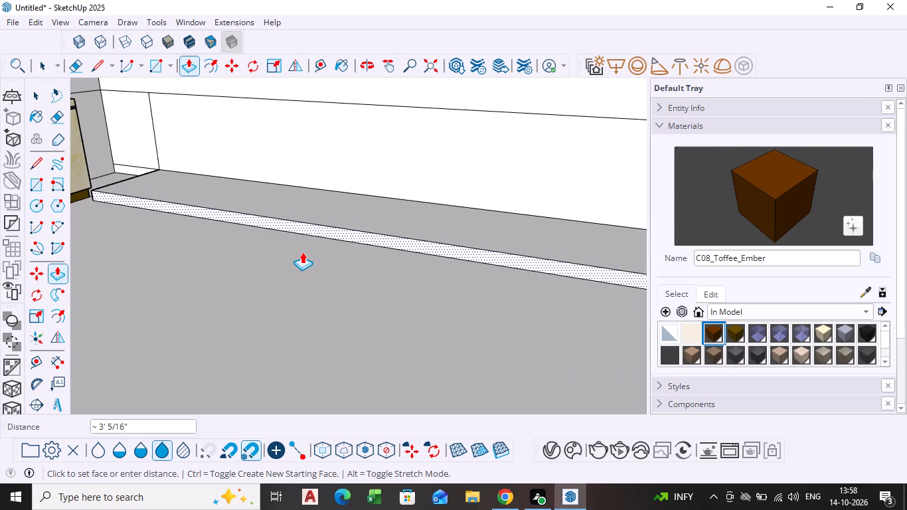
pyautogui.write('22')
pyautogui.press('Return')
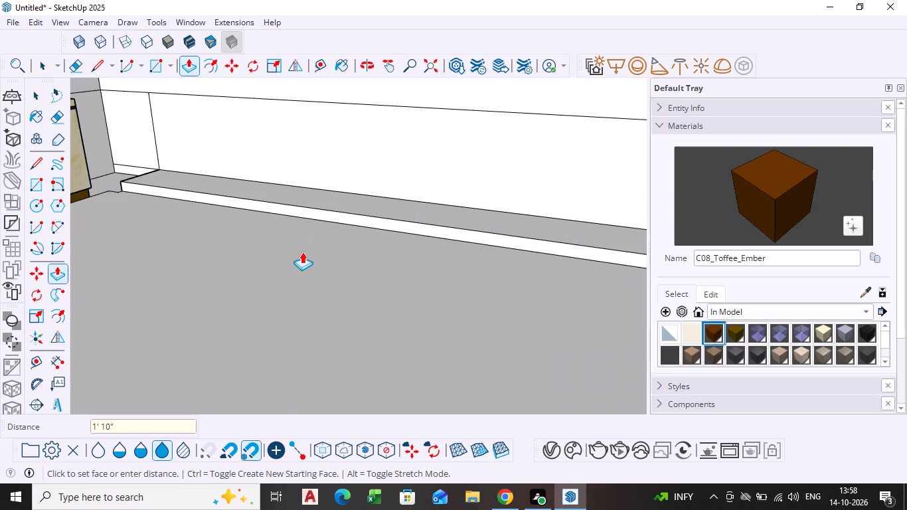
# Extrude the side-wall rectangle 22" to the ledge's front, plus another 2", so the cabinet block overhangs the toe-kick.
pyautogui.press('space')
pyautogui.click(371, 118)
pyautogui.press('p')
pyautogui.click(366, 143)
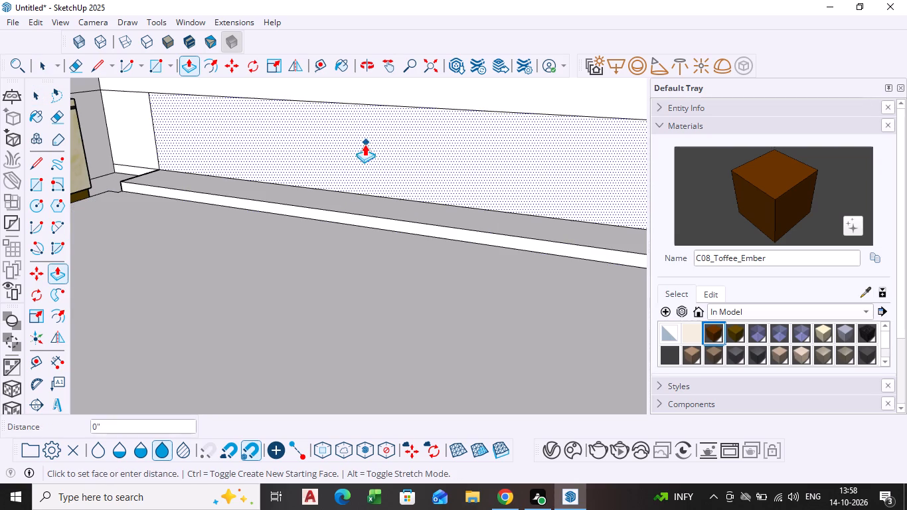
pyautogui.write('24')
pyautogui.press('Return')
pyautogui.scroll(3, 335, 173)
pyautogui.scroll(-5, 335, 173)
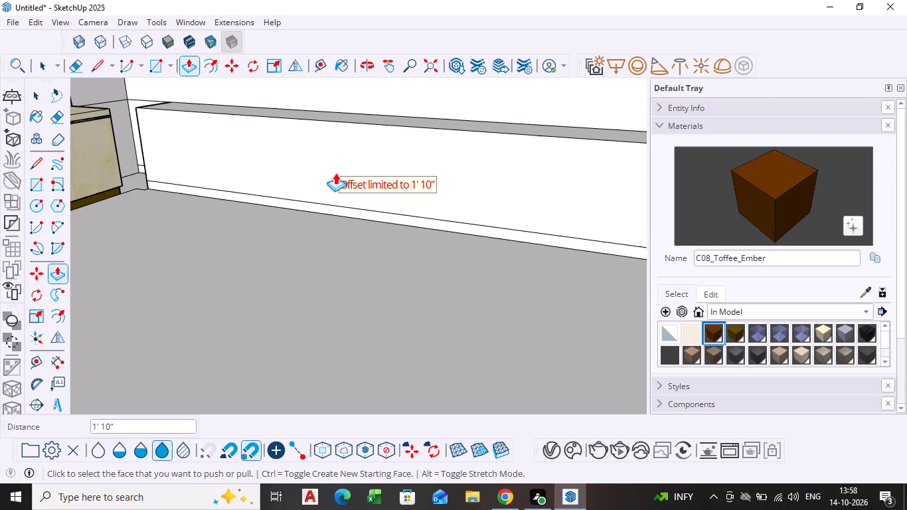
pyautogui.click(335, 173)
pyautogui.press('2')
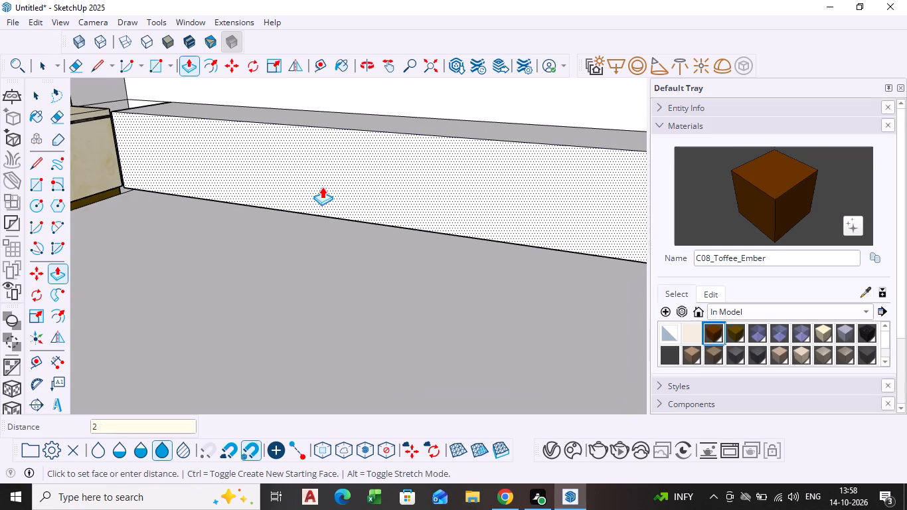
pyautogui.press('Return')
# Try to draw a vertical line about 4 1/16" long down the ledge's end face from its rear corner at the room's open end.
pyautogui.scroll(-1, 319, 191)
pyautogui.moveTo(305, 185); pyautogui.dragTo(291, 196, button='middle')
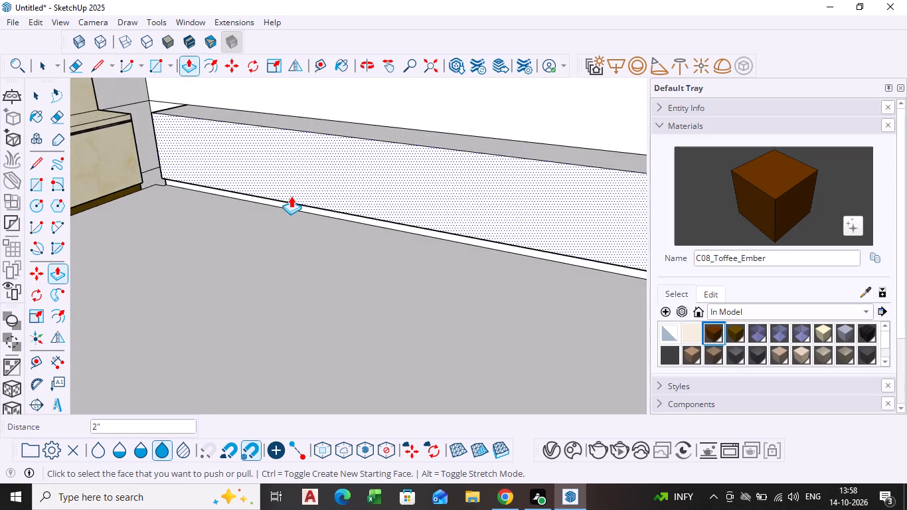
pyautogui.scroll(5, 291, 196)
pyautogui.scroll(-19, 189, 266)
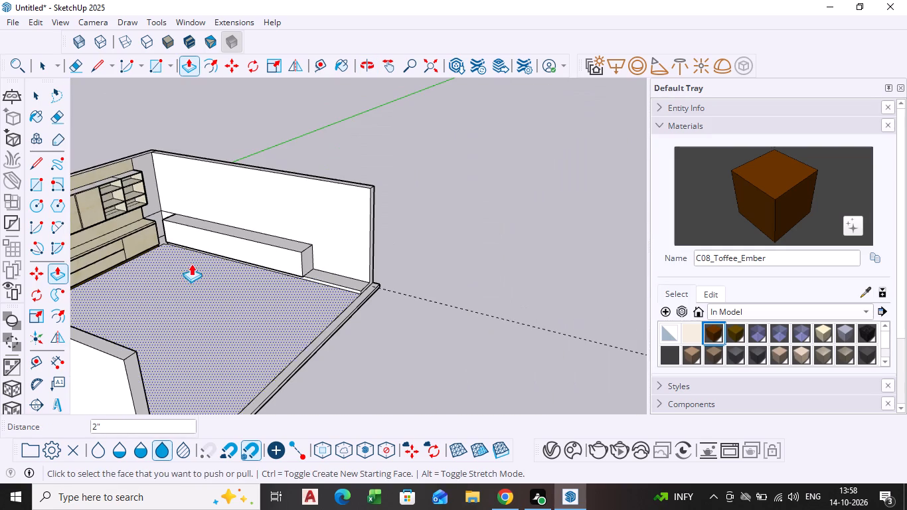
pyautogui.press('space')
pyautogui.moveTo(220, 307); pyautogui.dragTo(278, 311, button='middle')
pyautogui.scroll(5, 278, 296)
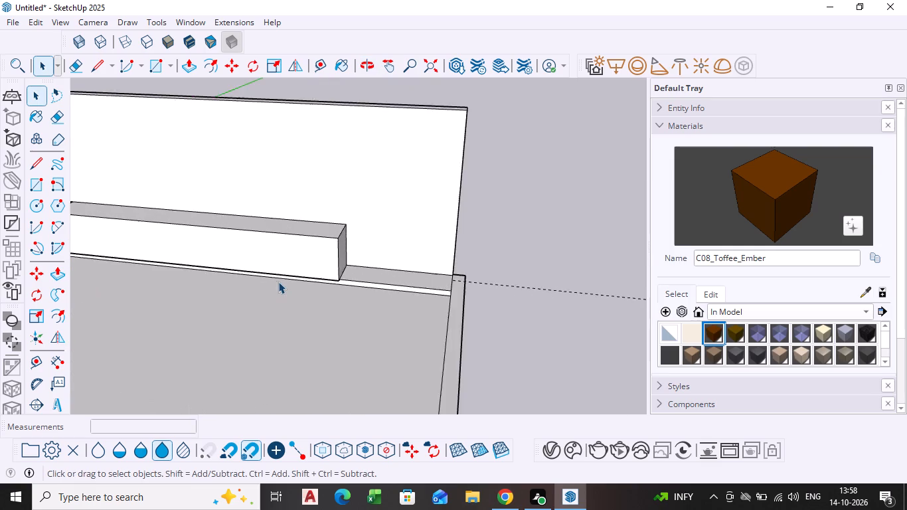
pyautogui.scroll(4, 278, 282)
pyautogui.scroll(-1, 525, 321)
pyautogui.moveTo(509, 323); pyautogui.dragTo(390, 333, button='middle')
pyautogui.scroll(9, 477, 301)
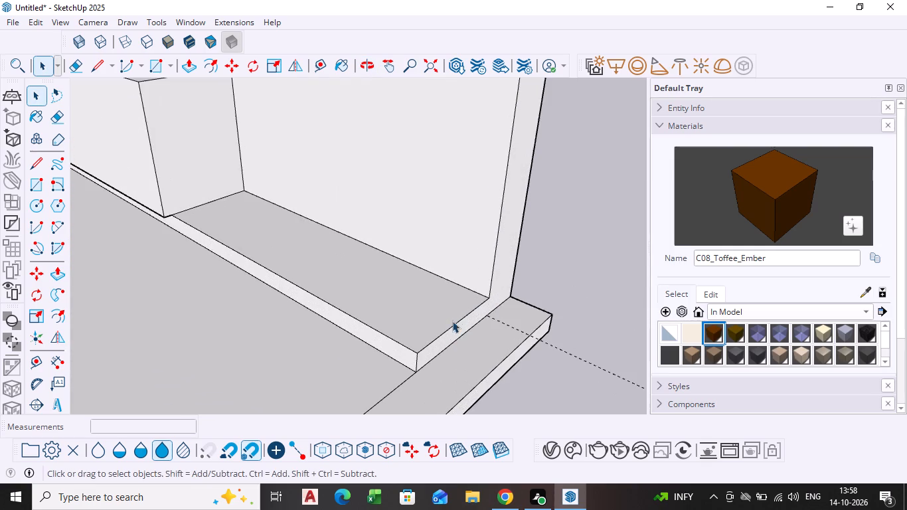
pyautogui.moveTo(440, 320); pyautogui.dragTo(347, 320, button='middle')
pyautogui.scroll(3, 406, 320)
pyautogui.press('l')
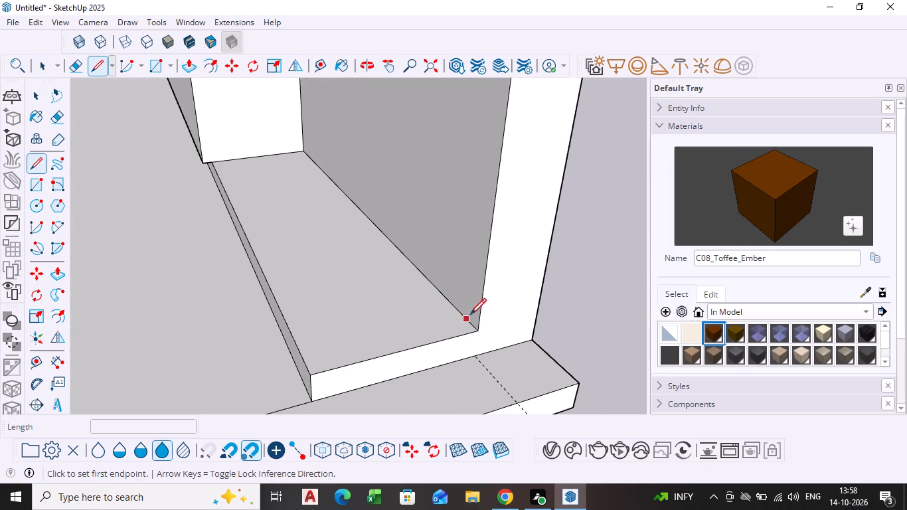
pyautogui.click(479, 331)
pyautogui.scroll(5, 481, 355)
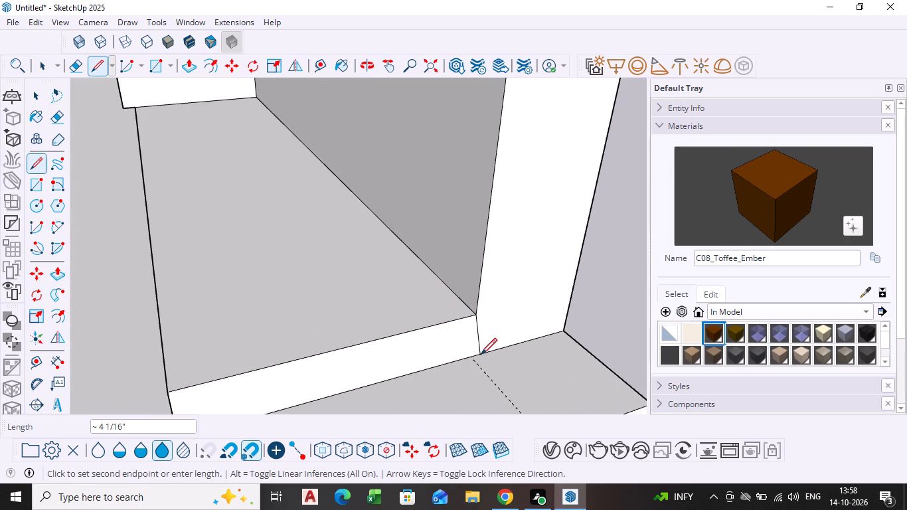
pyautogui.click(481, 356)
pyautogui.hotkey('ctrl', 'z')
# Draw a vertical line from the ledge's rear corner down to the floor, separating its end face from the side wall's end.
pyautogui.scroll(3, 473, 349)
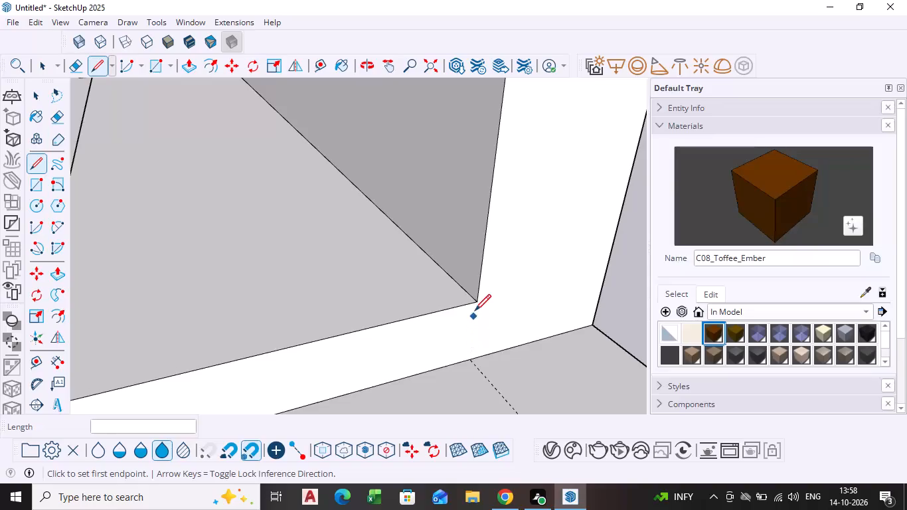
pyautogui.click(477, 304)
pyautogui.click(476, 356)
pyautogui.press('space')
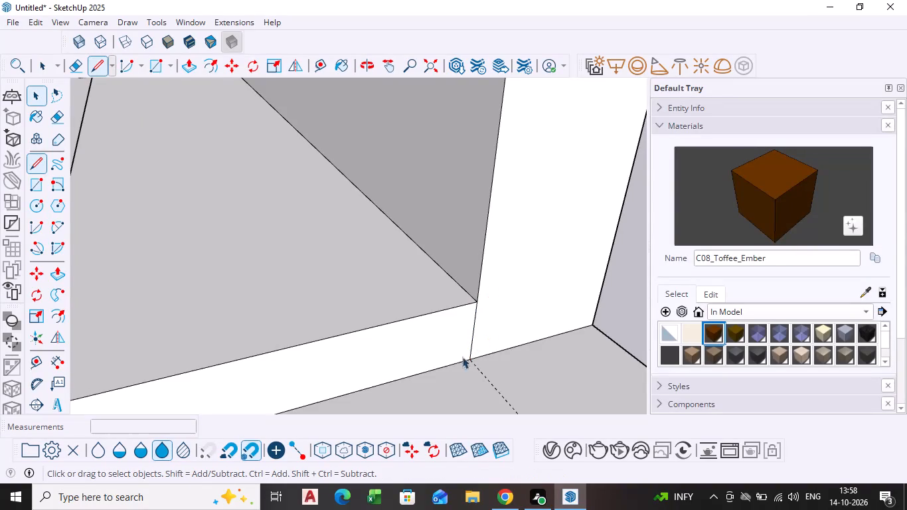
# Push the ledge's end face back about 6' 5 5/16", flush with the end of the side-wall cabinet block.
pyautogui.click(440, 357)
pyautogui.press('p')
pyautogui.click(440, 357)
pyautogui.scroll(-14, 239, 249)
pyautogui.moveTo(234, 246); pyautogui.dragTo(491, 350, button='middle')
pyautogui.keyDown('shift'); pyautogui.scroll(1, 487, 349); pyautogui.keyUp('shift')
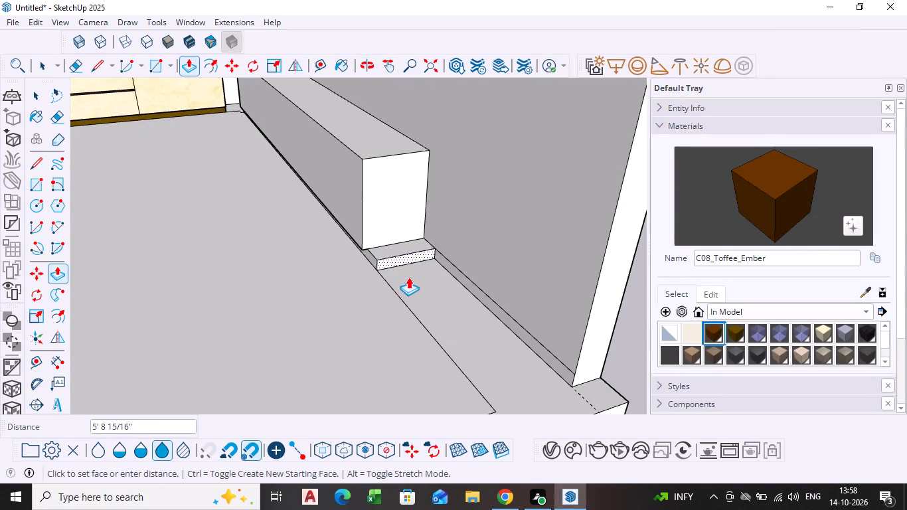
pyautogui.moveTo(392, 253); pyautogui.dragTo(395, 181, button='middle')
pyautogui.scroll(5, 395, 189)
pyautogui.click(394, 187)
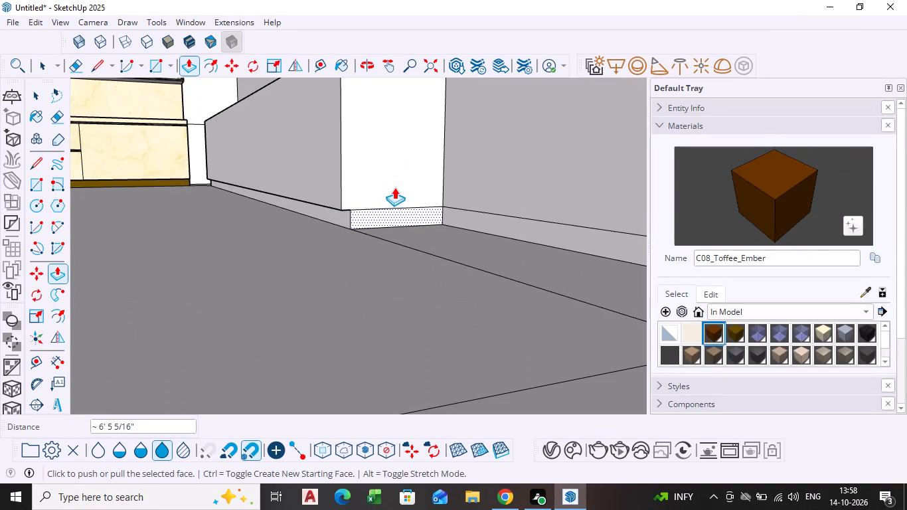
pyautogui.press('space')
# Delete the leftover horizontal ledge line on the side wall beyond the cabinet block's end.
pyautogui.click(483, 215)
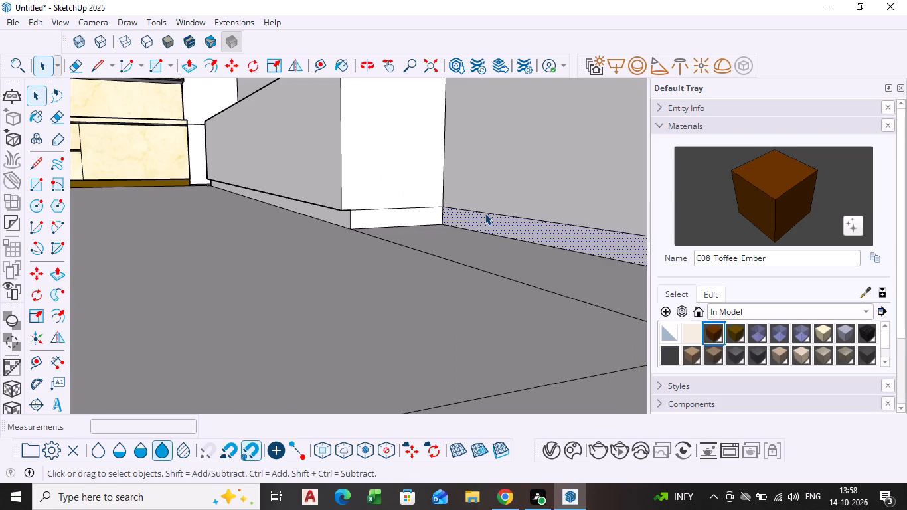
pyautogui.click(485, 213)
pyautogui.press('Delete')
pyautogui.press('Home')
# Extend the end face of the back-wall base cabinet and countertop about 2' 9 7/16" toward the side wall, filling the corner.
pyautogui.scroll(-3, 378, 244)
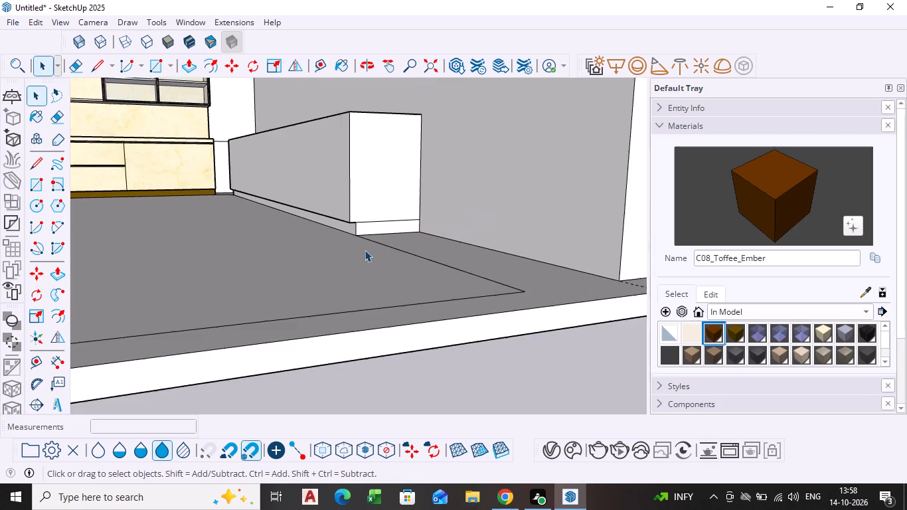
pyautogui.scroll(-4, 365, 250)
pyautogui.moveTo(363, 253); pyautogui.dragTo(380, 323, button='middle')
pyautogui.scroll(4, 189, 148)
pyautogui.moveTo(189, 146); pyautogui.dragTo(195, 286, button='middle')
pyautogui.keyDown('shift'); pyautogui.scroll(-1, 189, 146); pyautogui.keyUp('shift')
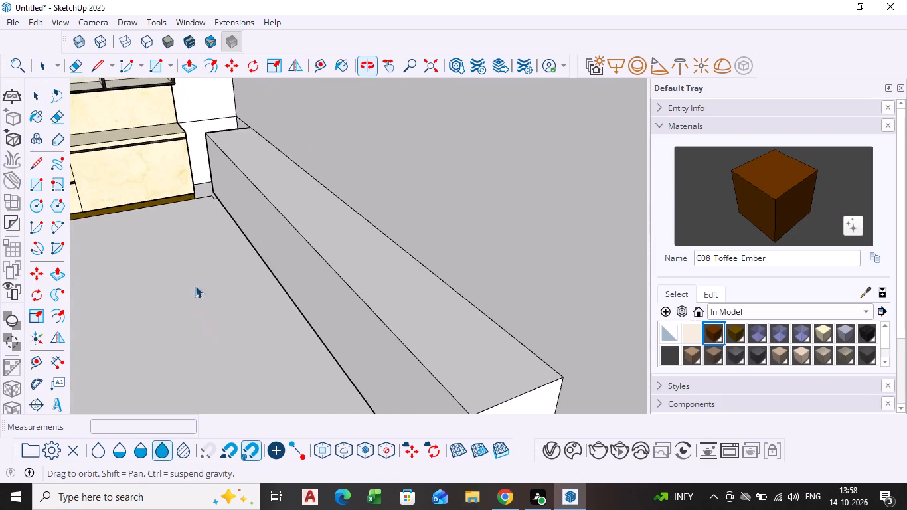
pyautogui.moveTo(195, 286); pyautogui.dragTo(199, 317, button='middle')
pyautogui.scroll(9, 181, 136)
pyautogui.scroll(-1, 185, 137)
pyautogui.moveTo(185, 137); pyautogui.dragTo(112, 211, button='middle')
pyautogui.scroll(4, 247, 95)
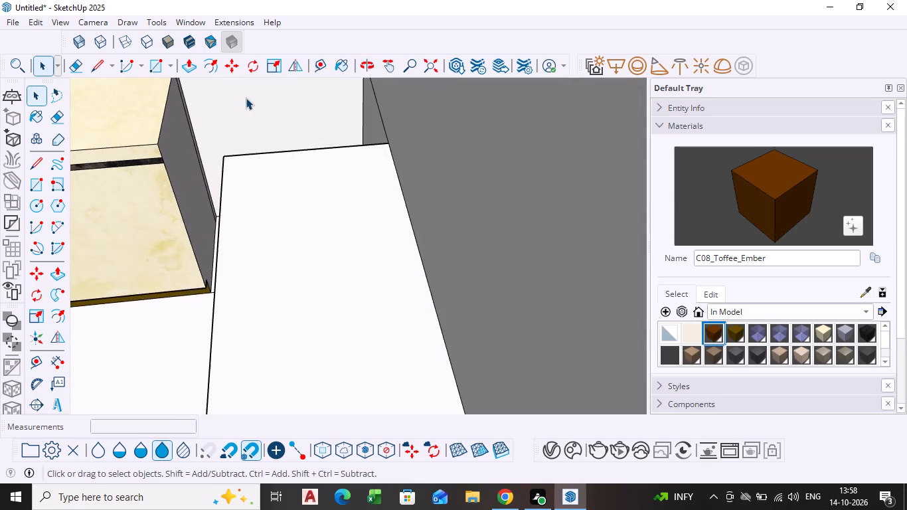
pyautogui.scroll(-1, 244, 103)
pyautogui.moveTo(244, 106); pyautogui.dragTo(218, 167, button='middle')
pyautogui.scroll(6, 219, 159)
pyautogui.keyDown('shift'); pyautogui.moveTo(212, 177); pyautogui.dragTo(167, 307, button='middle'); pyautogui.keyUp('shift')
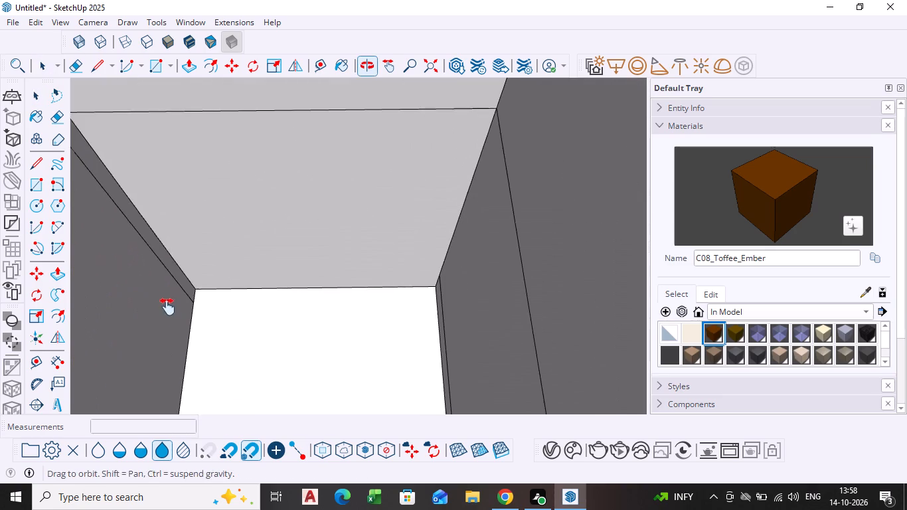
pyautogui.keyDown('shift'); pyautogui.moveTo(167, 307); pyautogui.dragTo(167, 315, button='middle'); pyautogui.keyUp('shift')
pyautogui.scroll(-4, 155, 257)
pyautogui.keyDown('shift'); pyautogui.moveTo(138, 258); pyautogui.dragTo(143, 256, button='middle'); pyautogui.keyUp('shift')
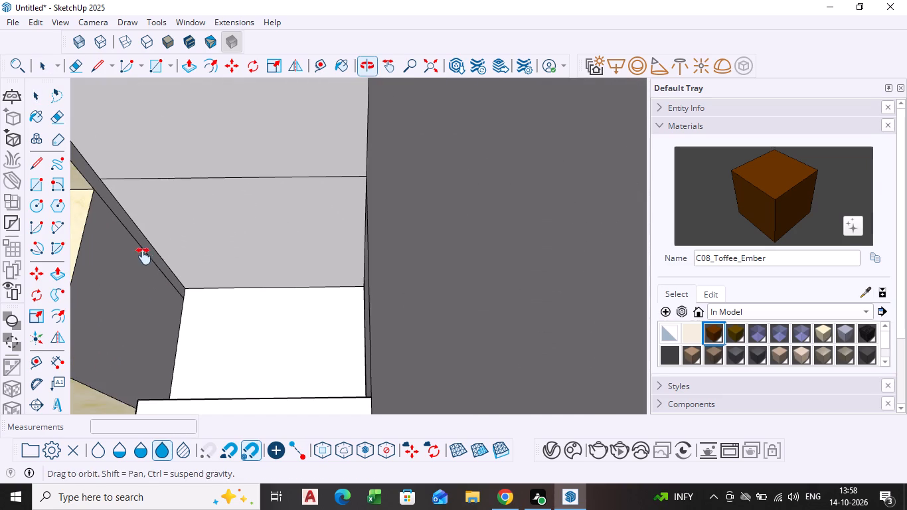
pyautogui.keyDown('shift'); pyautogui.moveTo(143, 256); pyautogui.dragTo(171, 250, button='middle'); pyautogui.keyUp('shift')
pyautogui.click(136, 282)
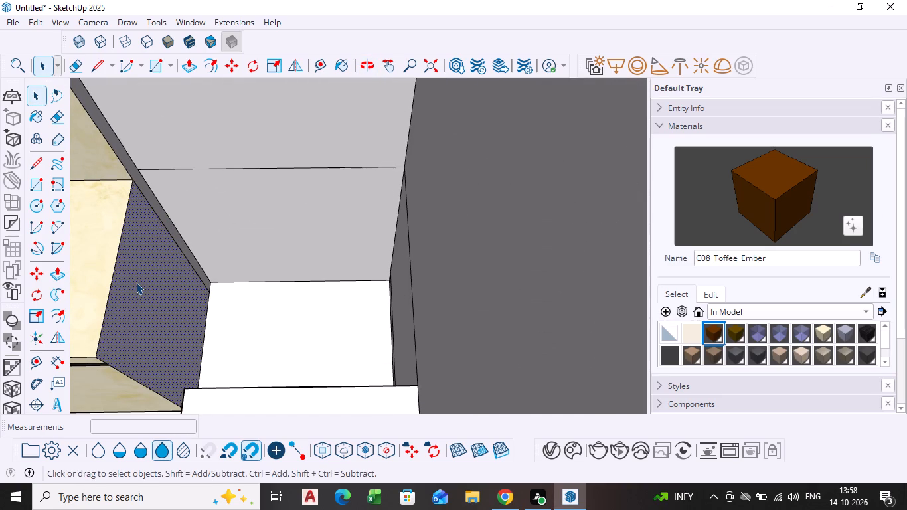
pyautogui.press('p')
pyautogui.click(136, 282)
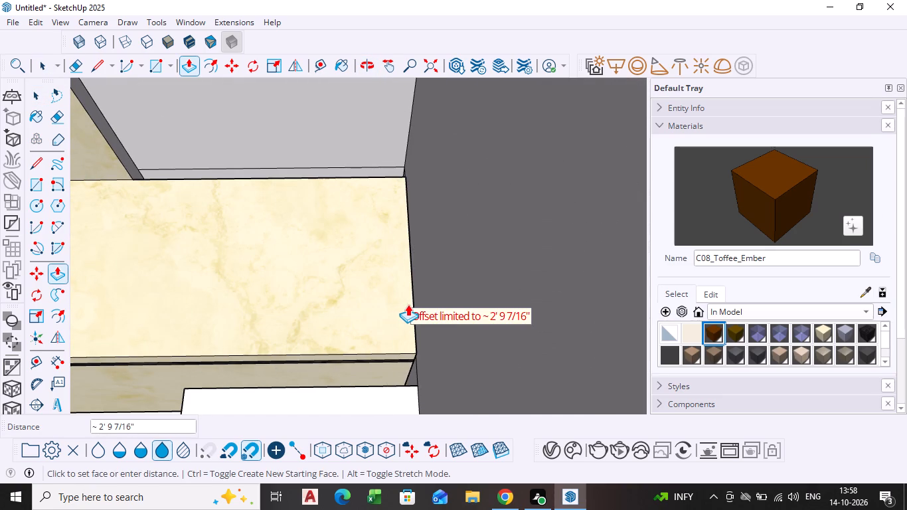
pyautogui.click(411, 305)
pyautogui.moveTo(365, 358); pyautogui.dragTo(562, 203, button='middle')
pyautogui.scroll(-1, 363, 358)
pyautogui.scroll(5, 422, 415)
pyautogui.press('space')
# Lower the side-wall cabinet block's top face about 2 11/16", bringing it down to the back-wall cabinet's dark strip.
pyautogui.scroll(-3, 479, 309)
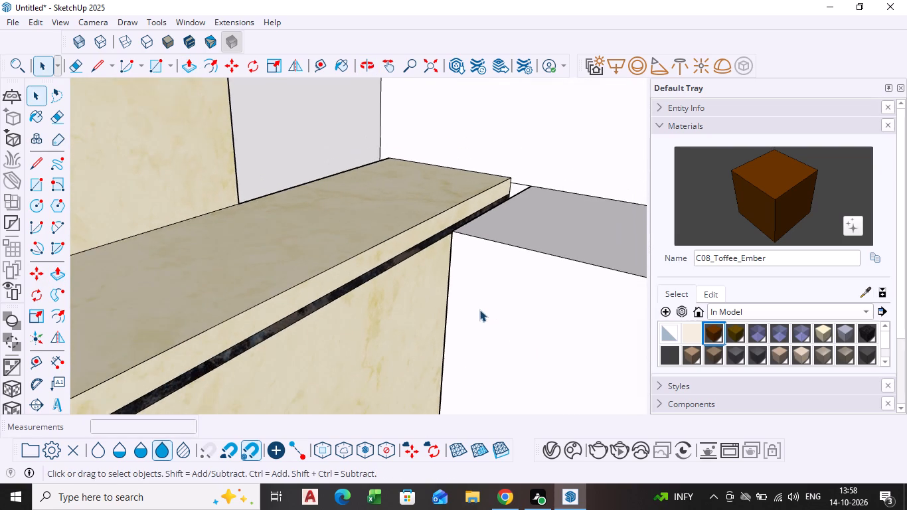
pyautogui.scroll(-7, 477, 310)
pyautogui.moveTo(429, 318); pyautogui.dragTo(390, 309, button='middle')
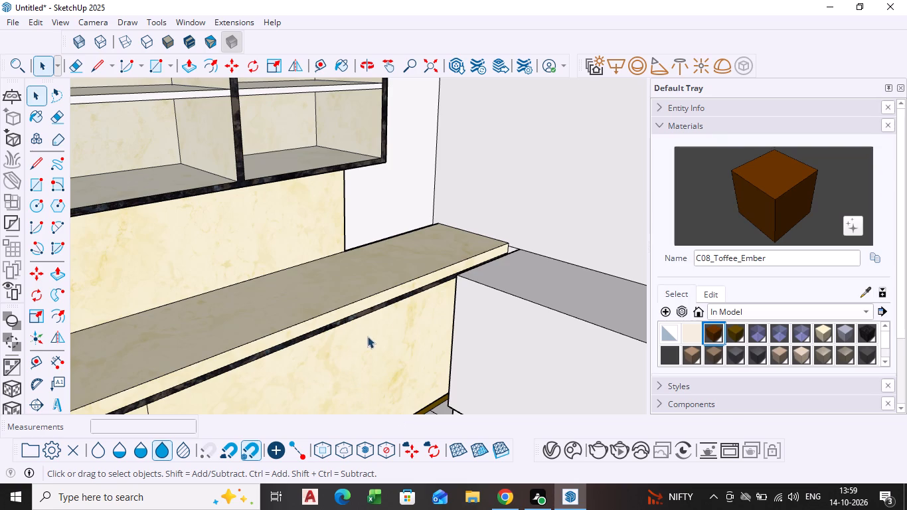
pyautogui.scroll(-3, 452, 313)
pyautogui.moveTo(451, 312); pyautogui.dragTo(306, 315, button='middle')
pyautogui.scroll(10, 380, 315)
pyautogui.click(504, 324)
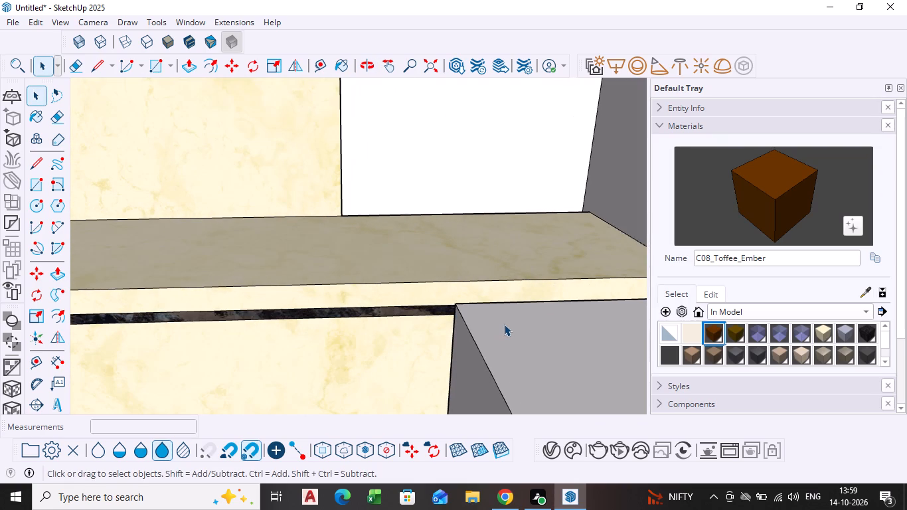
pyautogui.press('Return')
pyautogui.click(503, 326)
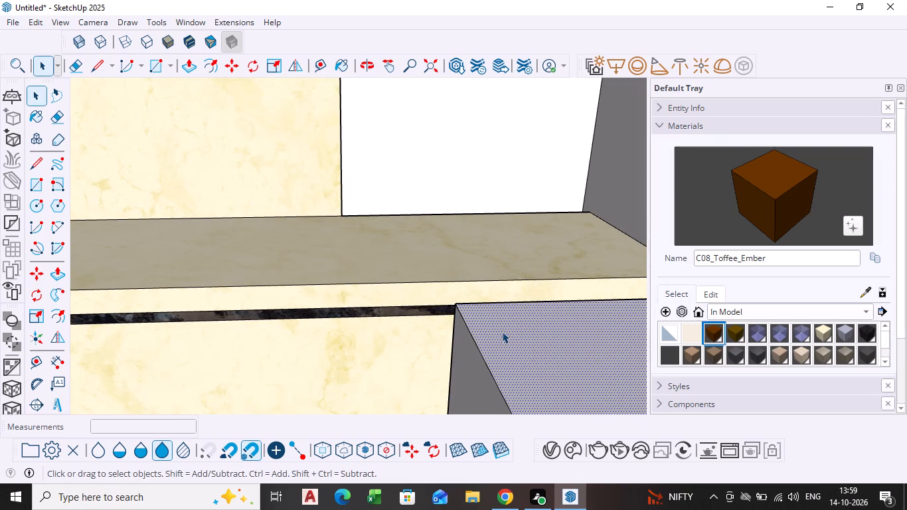
pyautogui.press('p')
pyautogui.click(501, 327)
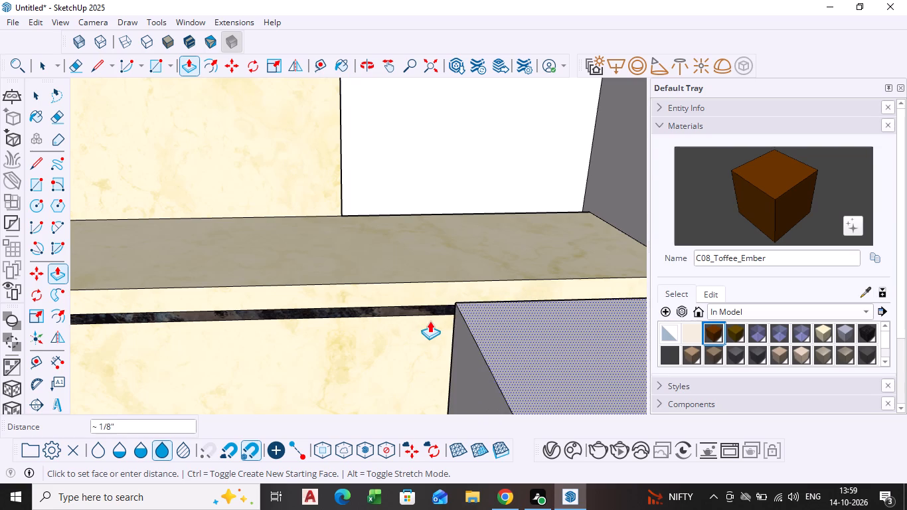
pyautogui.click(373, 313)
pyautogui.press('space')
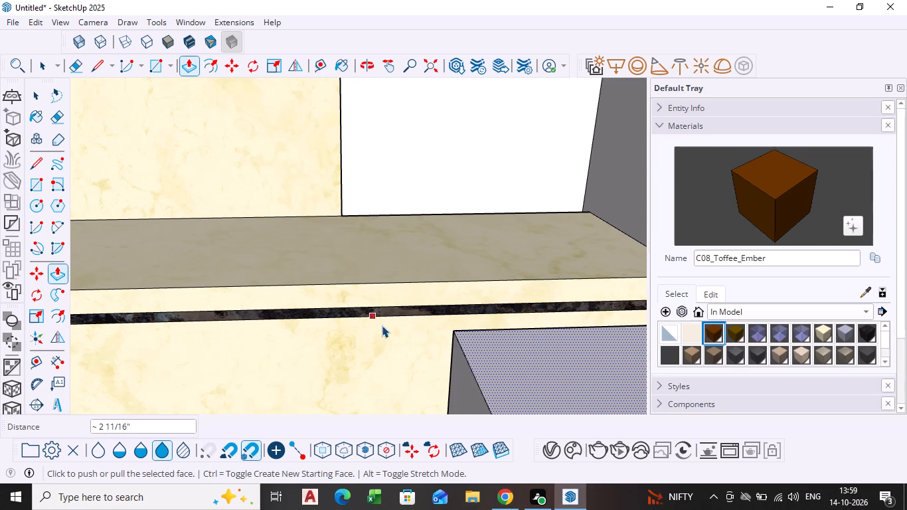
# Raise the side-wall block's top face about 3/8" to meet the lower edge of the back-wall dark strip.
pyautogui.scroll(-4, 464, 363)
pyautogui.moveTo(485, 368); pyautogui.dragTo(651, 294, button='middle')
pyautogui.scroll(6, 558, 270)
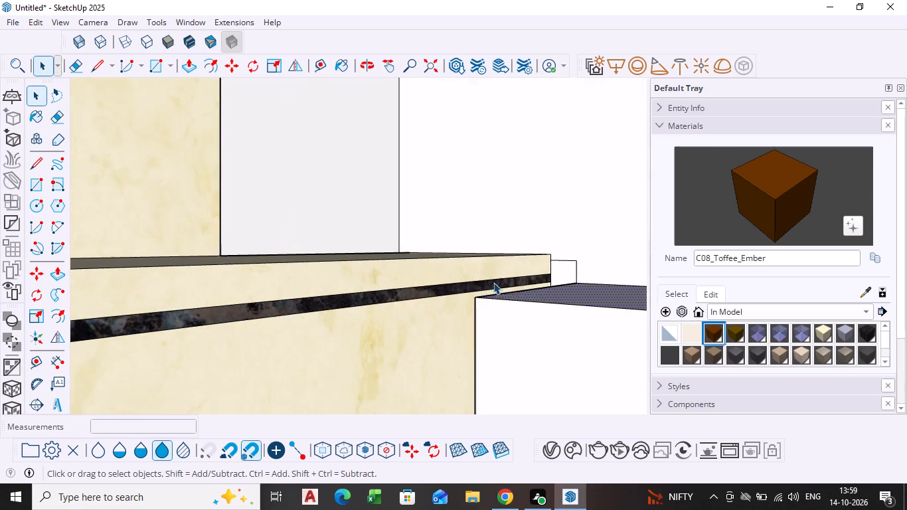
pyautogui.scroll(8, 493, 282)
pyautogui.press('space')
pyautogui.scroll(4, 501, 297)
pyautogui.click(501, 297)
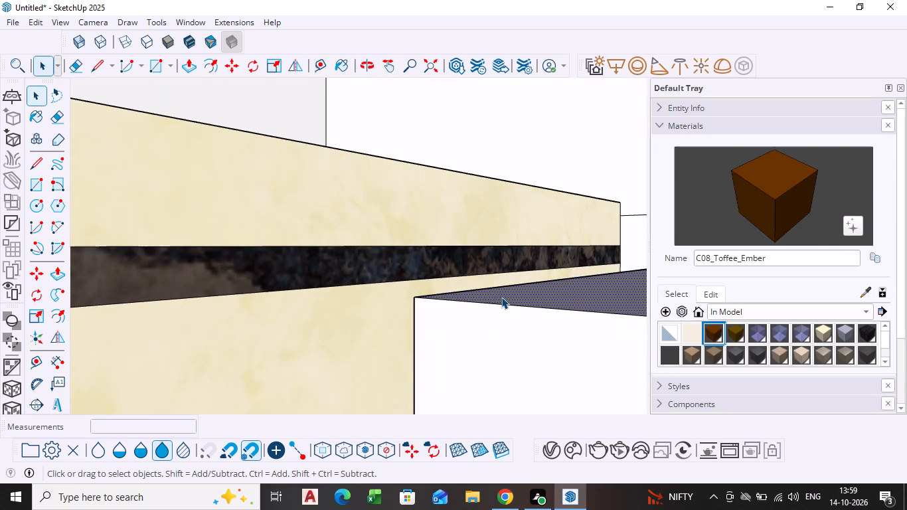
pyautogui.press('p')
pyautogui.click(501, 297)
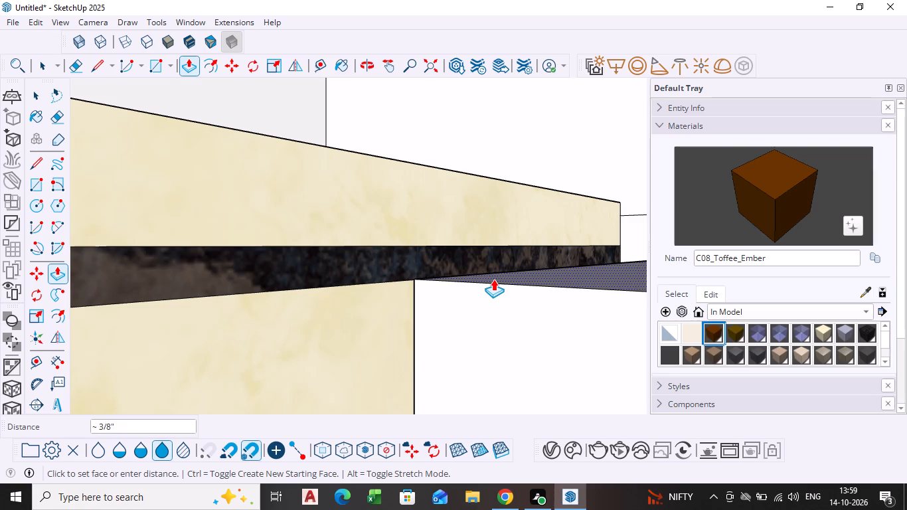
pyautogui.click(493, 280)
# Draw a 1" vertical line across the dark strip above the side-wall block's front corner, splitting off its corner portion.
pyautogui.press('b')
pyautogui.scroll(-6, 489, 287)
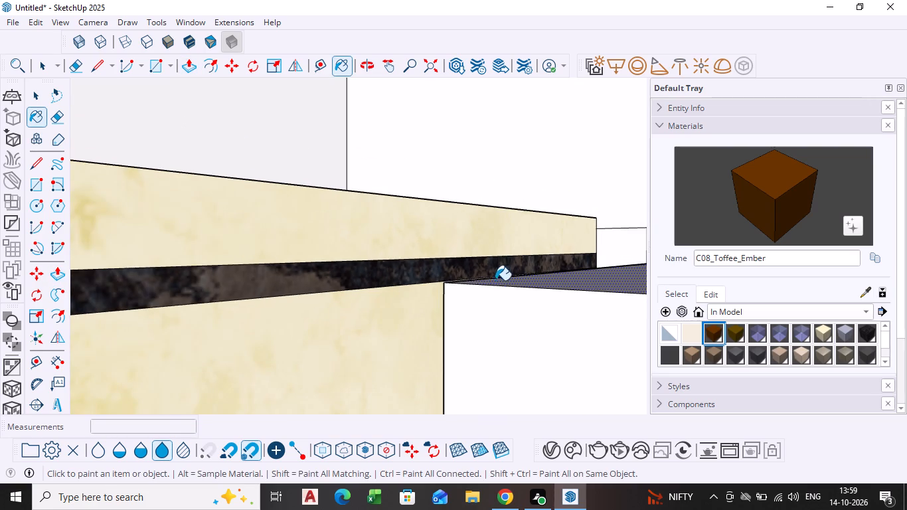
pyautogui.scroll(6, 499, 281)
pyautogui.press('space')
pyautogui.click(495, 274)
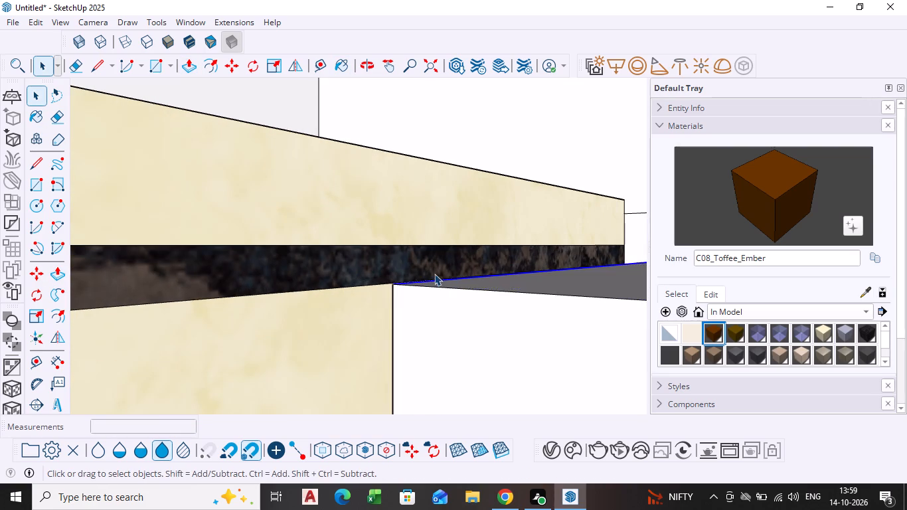
pyautogui.scroll(5, 434, 274)
pyautogui.press('l')
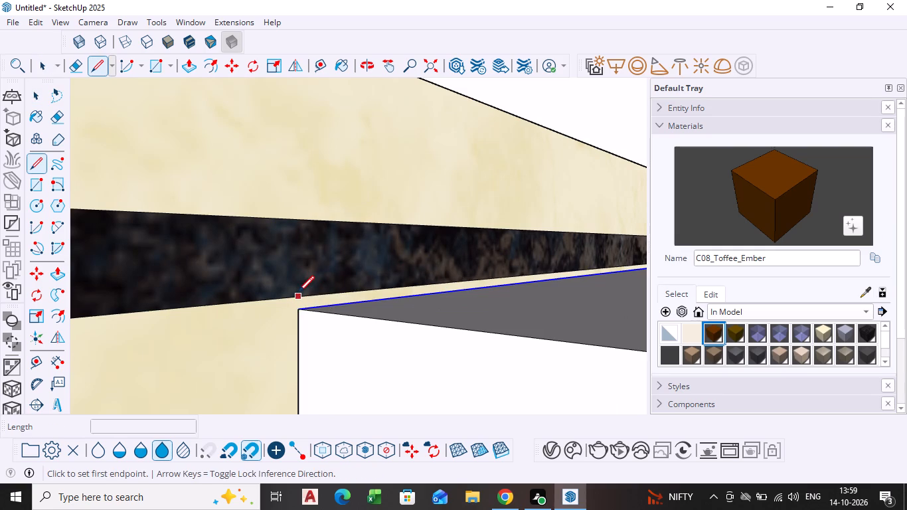
pyautogui.click(298, 294)
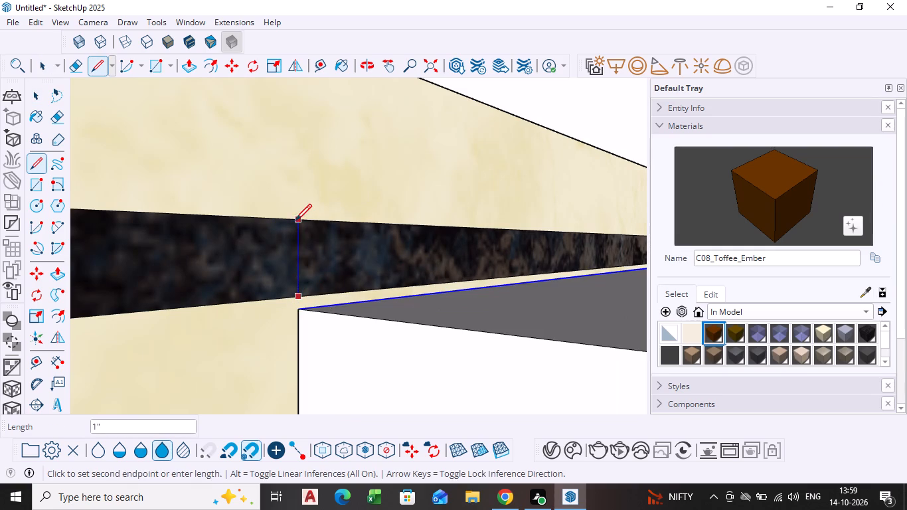
pyautogui.click(295, 222)
pyautogui.press('space')
# Pull the corner portion of the dark strip out about 3 3/16" over the side-wall block's top.
pyautogui.click(339, 249)
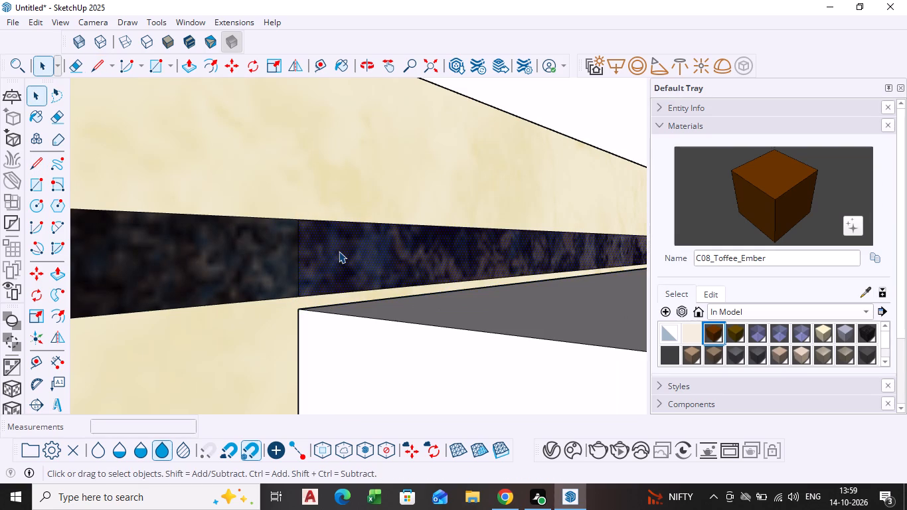
pyautogui.press('p')
pyautogui.click(339, 252)
pyautogui.scroll(-12, 510, 301)
pyautogui.keyDown('shift'); pyautogui.moveTo(510, 301); pyautogui.dragTo(217, 207, button='middle'); pyautogui.keyUp('shift')
pyautogui.moveTo(228, 229); pyautogui.dragTo(257, 369, button='middle')
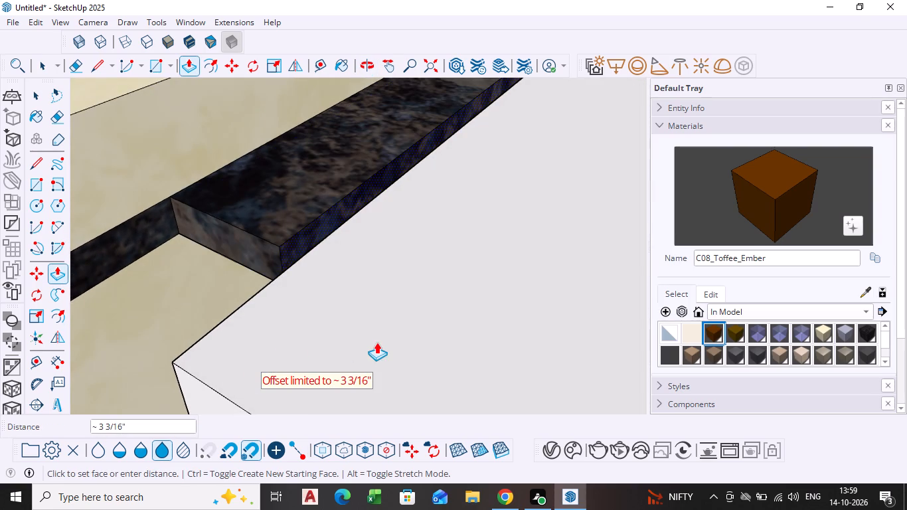
pyautogui.scroll(-2, 353, 319)
pyautogui.moveTo(353, 319); pyautogui.dragTo(343, 274, button='middle')
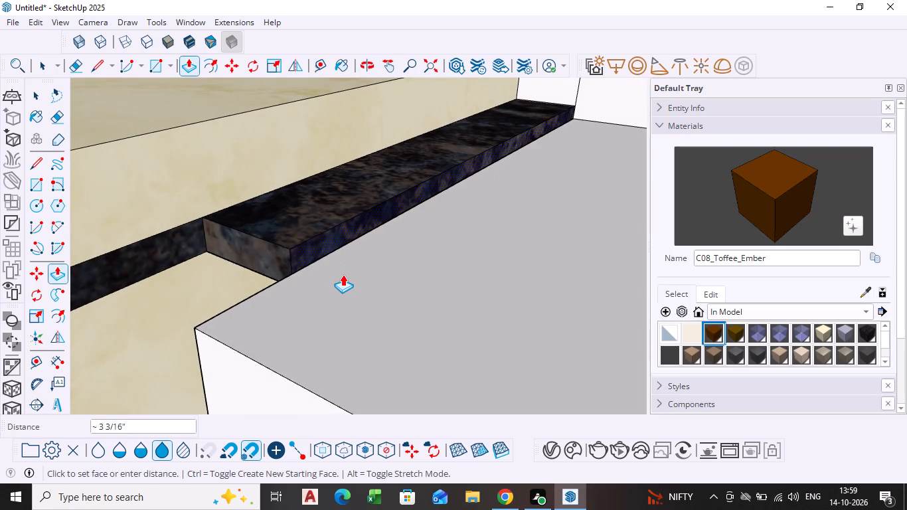
pyautogui.click(343, 274)
# Adjust the side-wall block's top face against the pulled-out dark strip's underside, leaving the top slightly below it.
pyautogui.press('space')
pyautogui.click(302, 359)
pyautogui.press('p')
pyautogui.click(302, 359)
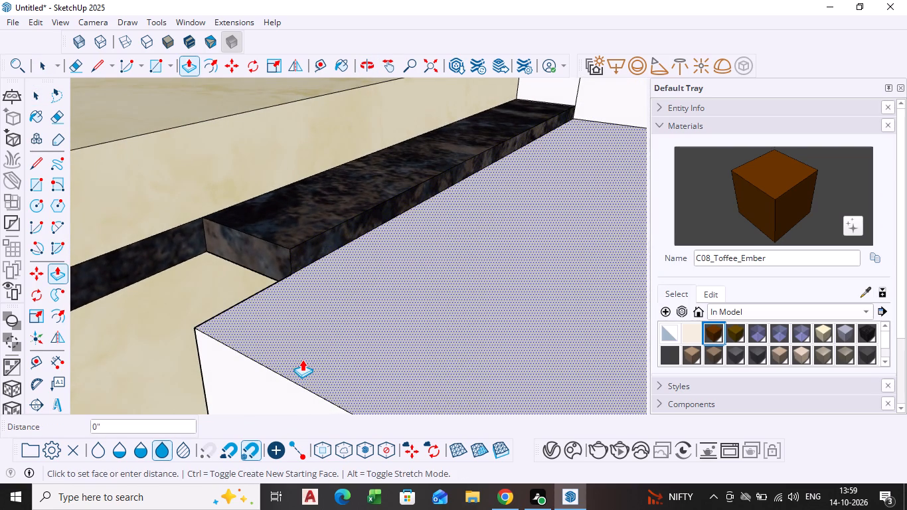
pyautogui.click(302, 375)
pyautogui.moveTo(305, 353); pyautogui.dragTo(349, 333, button='middle')
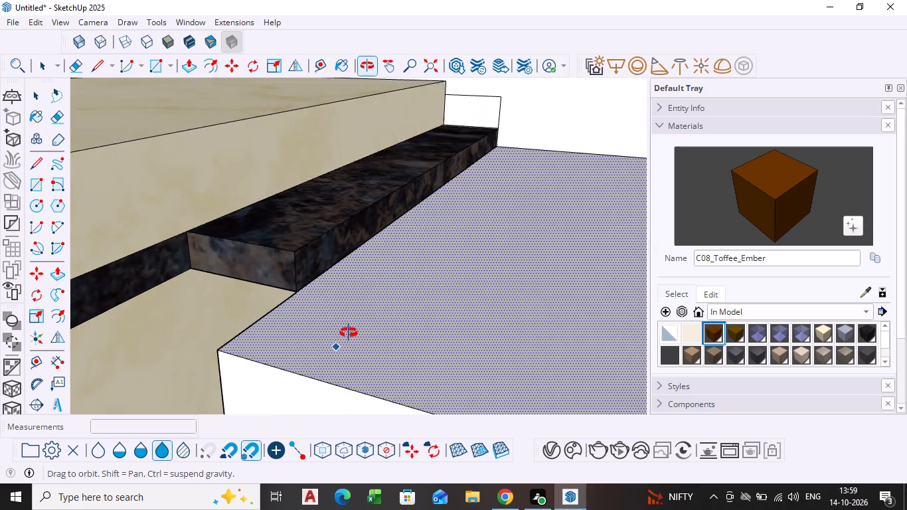
pyautogui.moveTo(349, 333); pyautogui.dragTo(410, 304, button='middle')
pyautogui.click(372, 313)
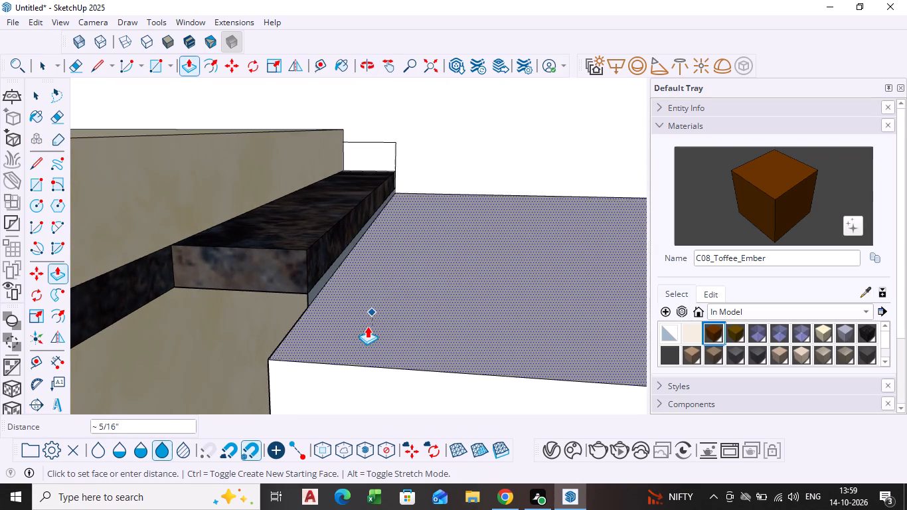
pyautogui.moveTo(367, 322); pyautogui.dragTo(474, 286, button='middle')
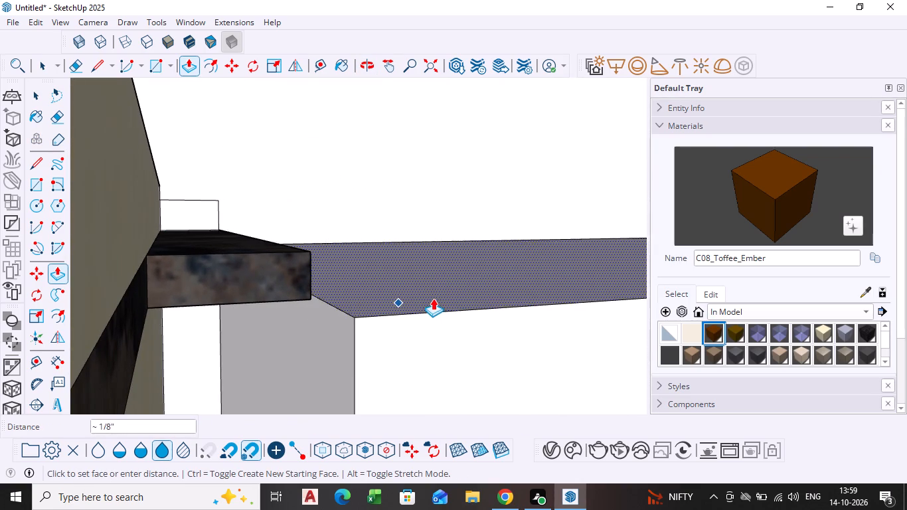
pyautogui.click(207, 308)
pyautogui.moveTo(245, 311); pyautogui.dragTo(159, 382, button='middle')
pyautogui.scroll(-1, 16, 366)
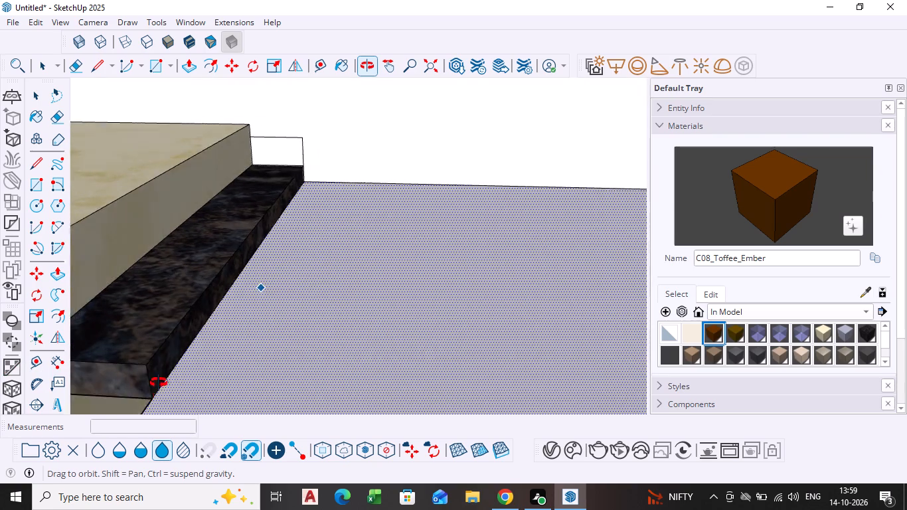
pyautogui.moveTo(159, 382); pyautogui.dragTo(173, 379, button='middle')
pyautogui.scroll(-2, 217, 394)
pyautogui.keyDown('shift'); pyautogui.moveTo(217, 394); pyautogui.dragTo(234, 248, button='middle'); pyautogui.keyUp('shift')
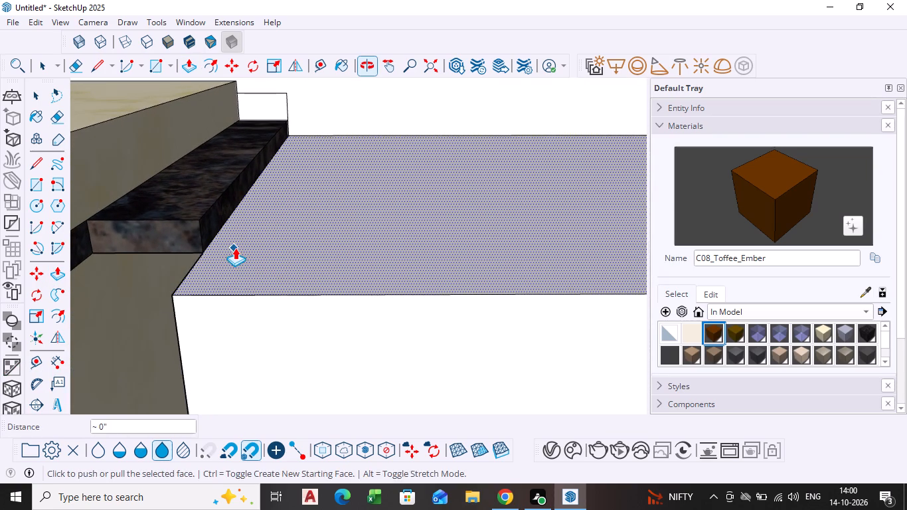
pyautogui.click(235, 248)
pyautogui.click(236, 256)
pyautogui.press('space')
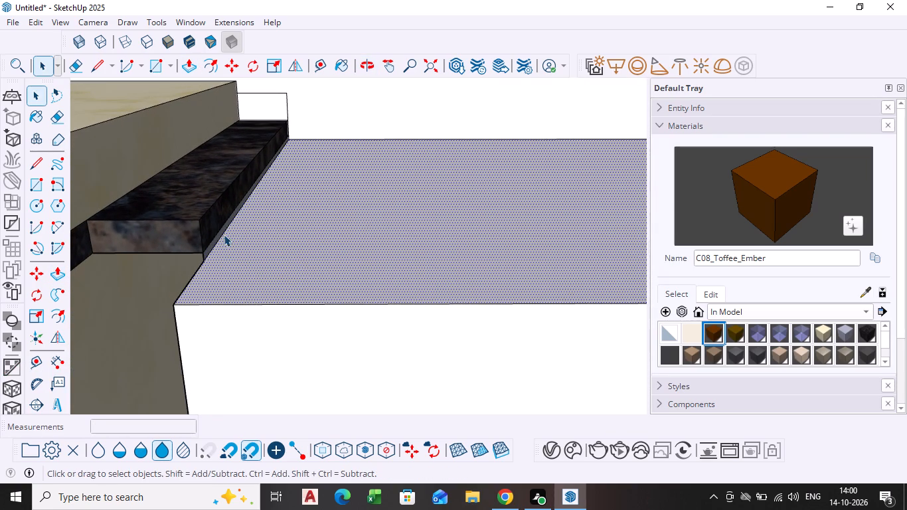
# Pull the dark strip's front face along the side-wall block's top until it reaches the block's end at the room's open side.
pyautogui.click(210, 226)
pyautogui.press('p')
pyautogui.click(210, 226)
pyautogui.scroll(-3, 335, 231)
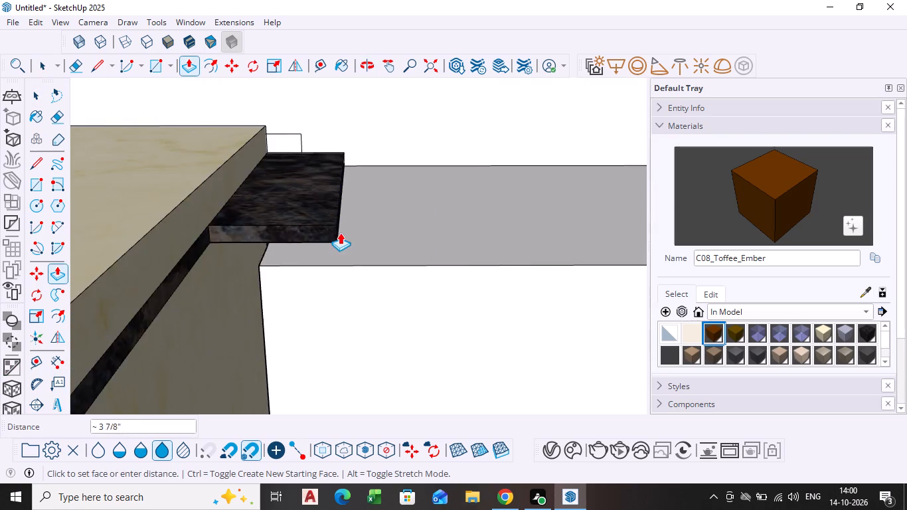
pyautogui.scroll(-17, 340, 232)
pyautogui.keyDown('shift'); pyautogui.moveTo(341, 236); pyautogui.dragTo(23, 260, button='middle'); pyautogui.keyUp('shift')
pyautogui.scroll(-6, 578, 258)
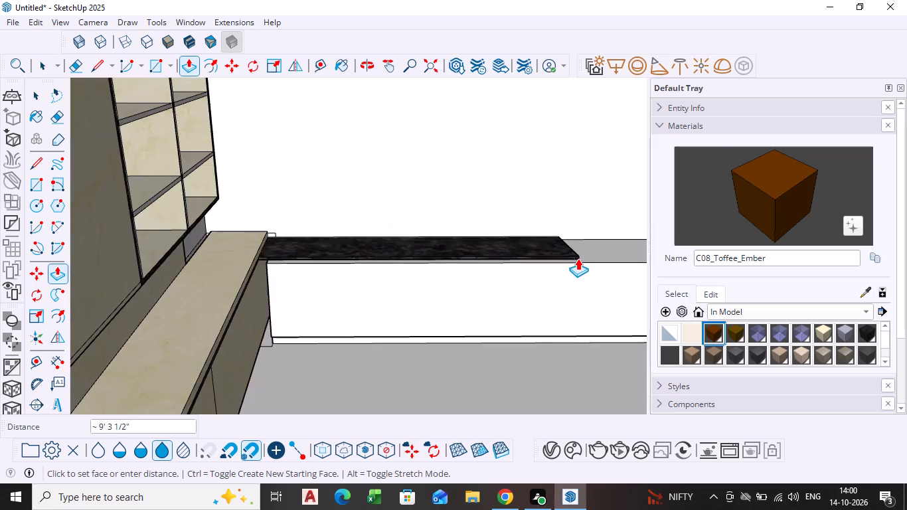
pyautogui.scroll(-5, 578, 258)
pyautogui.keyDown('shift'); pyautogui.moveTo(578, 258); pyautogui.dragTo(238, 268, button='middle'); pyautogui.keyUp('shift')
pyautogui.moveTo(444, 238); pyautogui.dragTo(138, 215, button='middle')
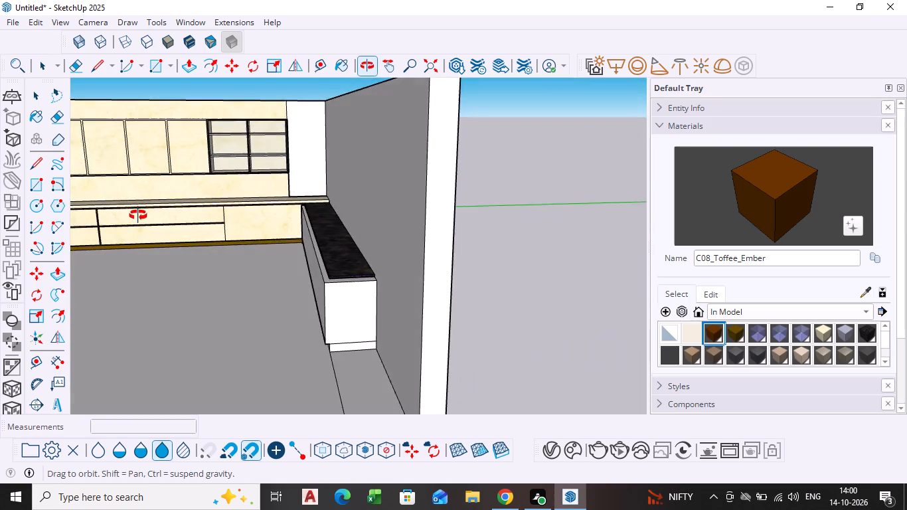
pyautogui.moveTo(138, 215); pyautogui.dragTo(154, 238, button='middle')
pyautogui.scroll(9, 260, 283)
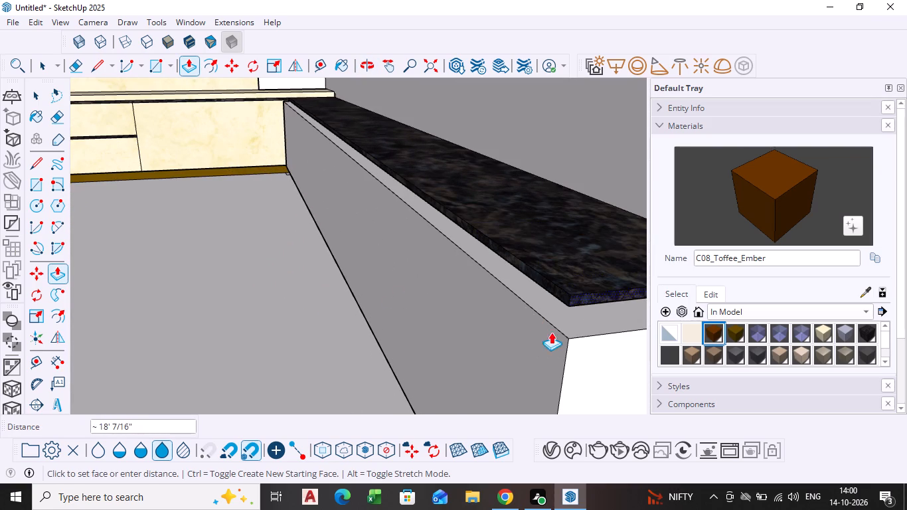
pyautogui.click(574, 338)
pyautogui.scroll(-2, 466, 292)
pyautogui.moveTo(466, 292); pyautogui.dragTo(568, 352, button='middle')
pyautogui.scroll(4, 476, 280)
pyautogui.press('space')
pyautogui.scroll(5, 506, 218)
pyautogui.scroll(-17, 489, 228)
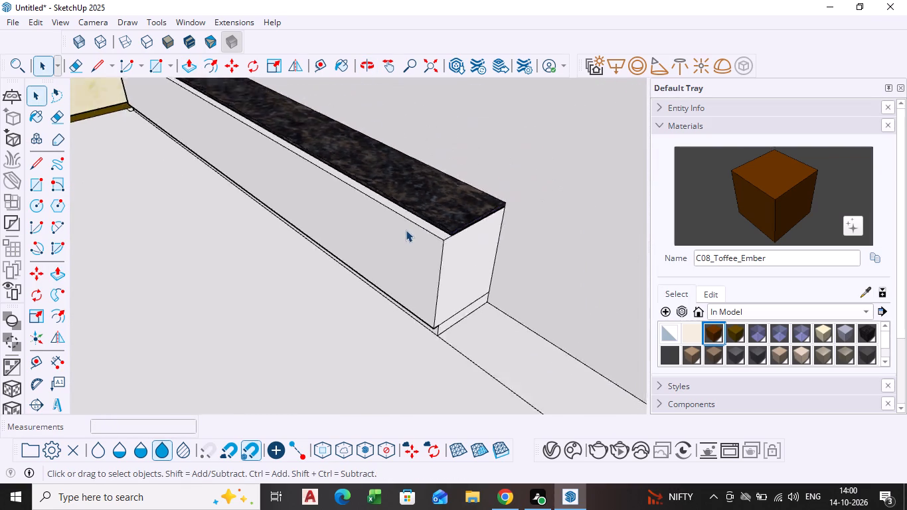
# Draw a vertical line about 2 5/16" high across the countertop's front face, upward from the dark strip's inner corner.
pyautogui.scroll(-3, 315, 218)
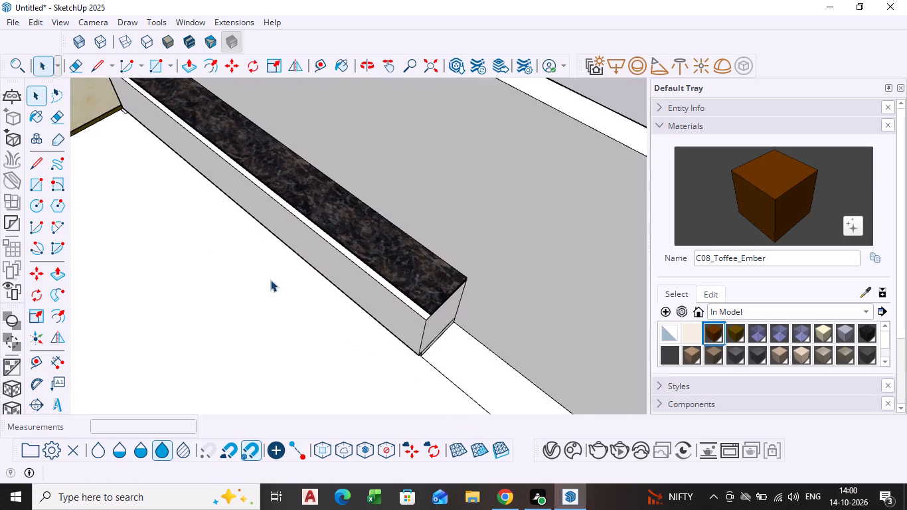
pyautogui.scroll(-3, 200, 236)
pyautogui.keyDown('shift'); pyautogui.moveTo(199, 236); pyautogui.dragTo(337, 329, button='middle'); pyautogui.keyUp('shift')
pyautogui.moveTo(274, 269); pyautogui.dragTo(275, 193, button='middle')
pyautogui.scroll(6, 275, 191)
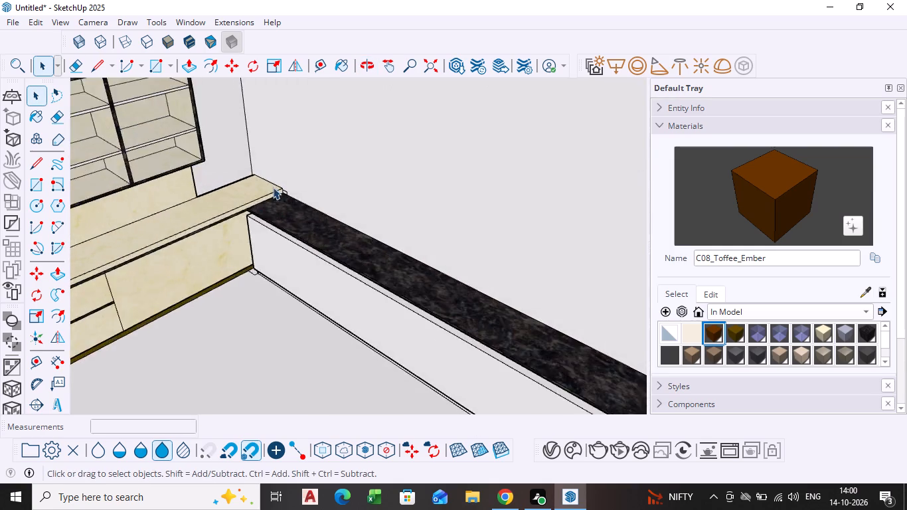
pyautogui.scroll(11, 273, 187)
pyautogui.moveTo(218, 240); pyautogui.dragTo(191, 220, button='middle')
pyautogui.scroll(5, 172, 225)
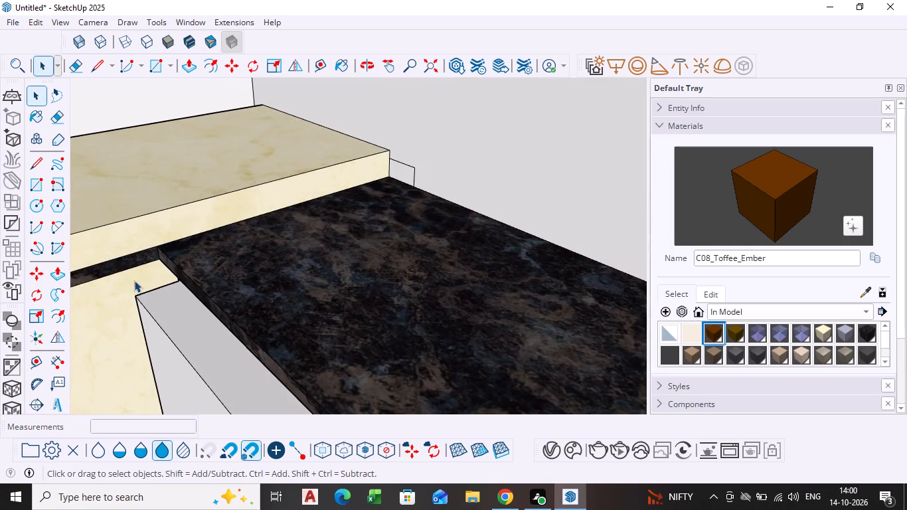
pyautogui.scroll(2, 121, 296)
pyautogui.scroll(5, 162, 242)
pyautogui.moveTo(171, 197); pyautogui.dragTo(206, 169, button='middle')
pyautogui.press('l')
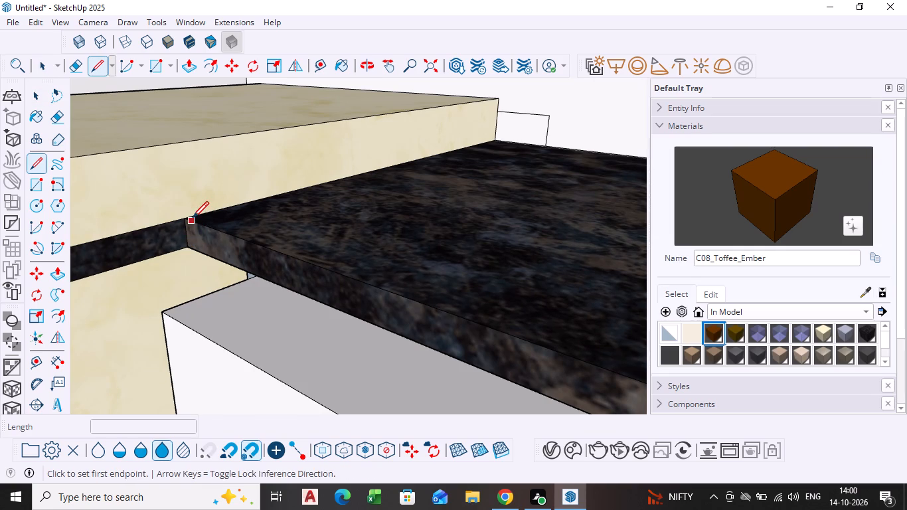
pyautogui.click(190, 218)
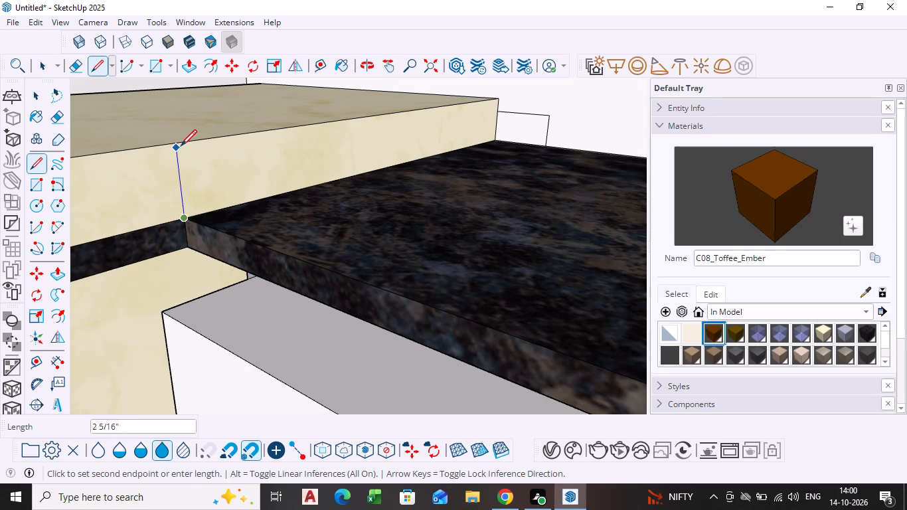
pyautogui.click(181, 147)
pyautogui.press('space')
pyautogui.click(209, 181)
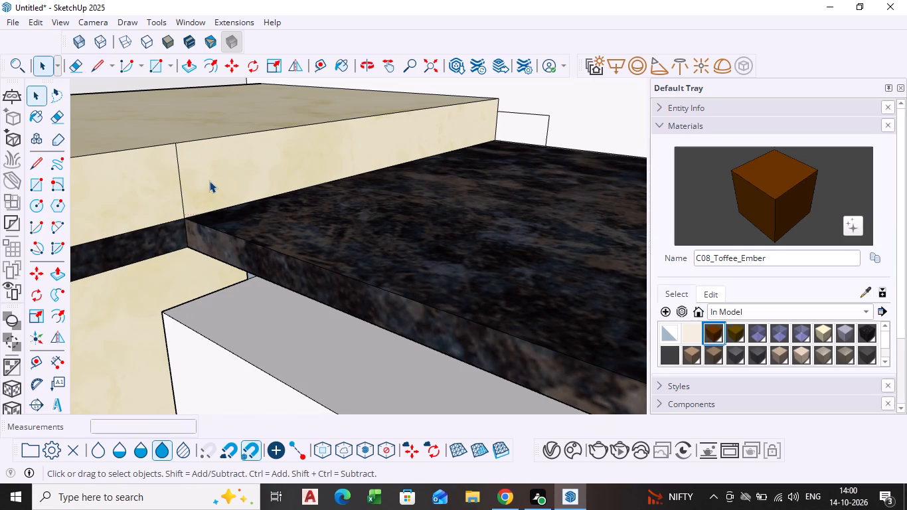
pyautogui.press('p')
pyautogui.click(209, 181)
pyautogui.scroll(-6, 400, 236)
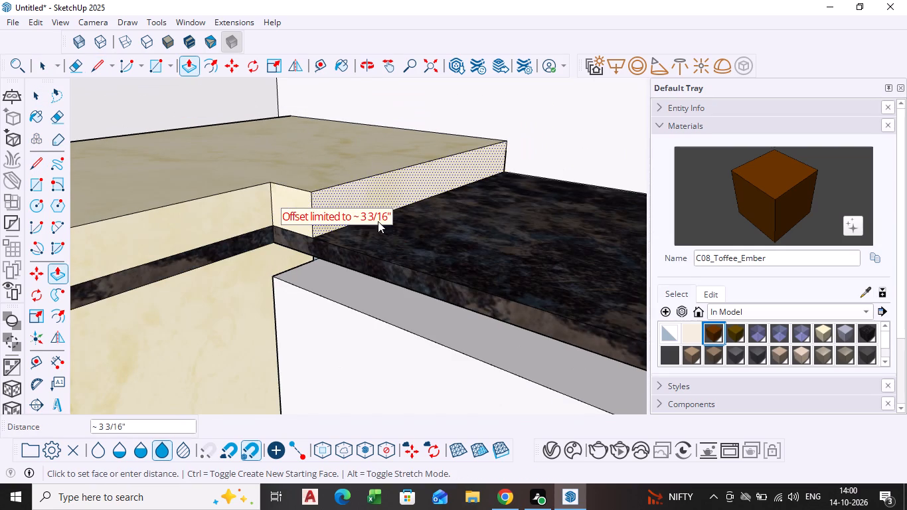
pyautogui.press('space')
# Pull the split-off corner portion of the countertop's front face out about 3 3/16" over the dark strip.
pyautogui.scroll(4, 325, 205)
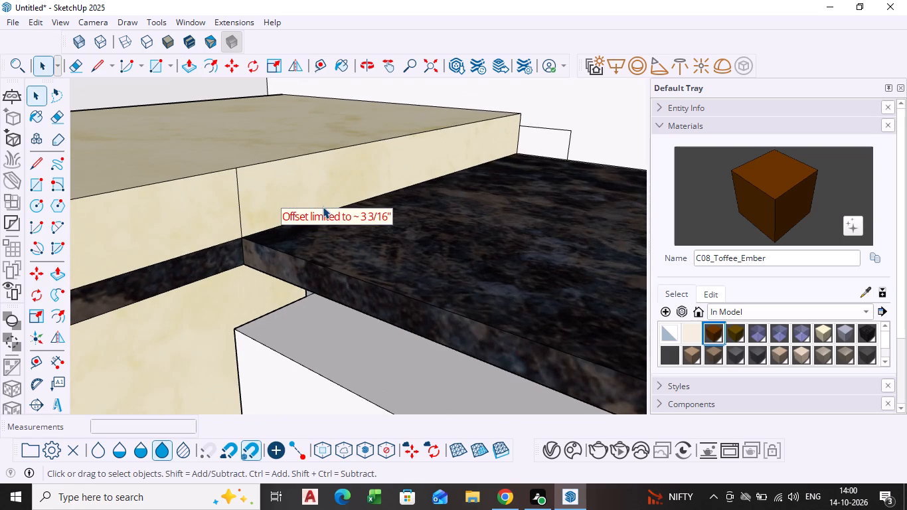
pyautogui.click(294, 196)
pyautogui.press('p')
pyautogui.moveTo(294, 196); pyautogui.dragTo(501, 297)
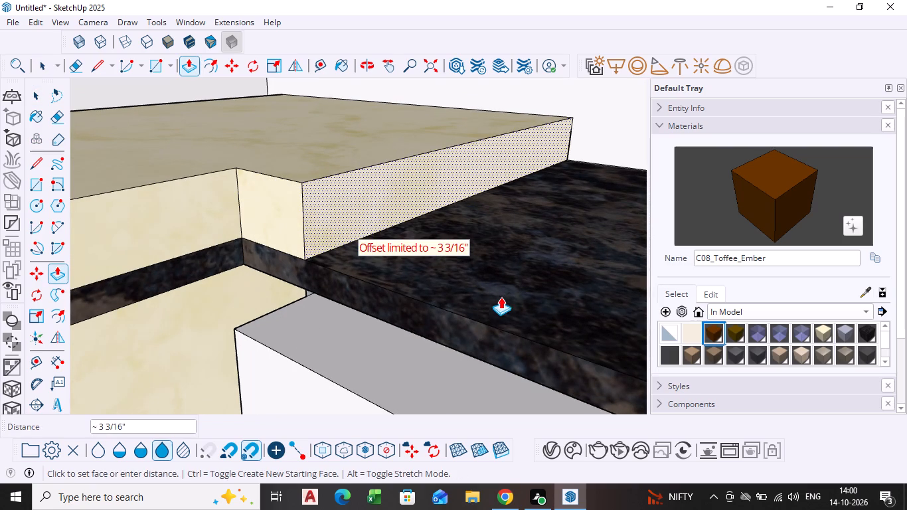
pyautogui.moveTo(501, 297); pyautogui.dragTo(516, 303)
# Delete the short leftover vertical edge under the dark strip where the side-wall block meets the back-wall cabinets.
pyautogui.moveTo(402, 304); pyautogui.dragTo(540, 346, button='middle')
pyautogui.moveTo(450, 313); pyautogui.dragTo(443, 246, button='middle')
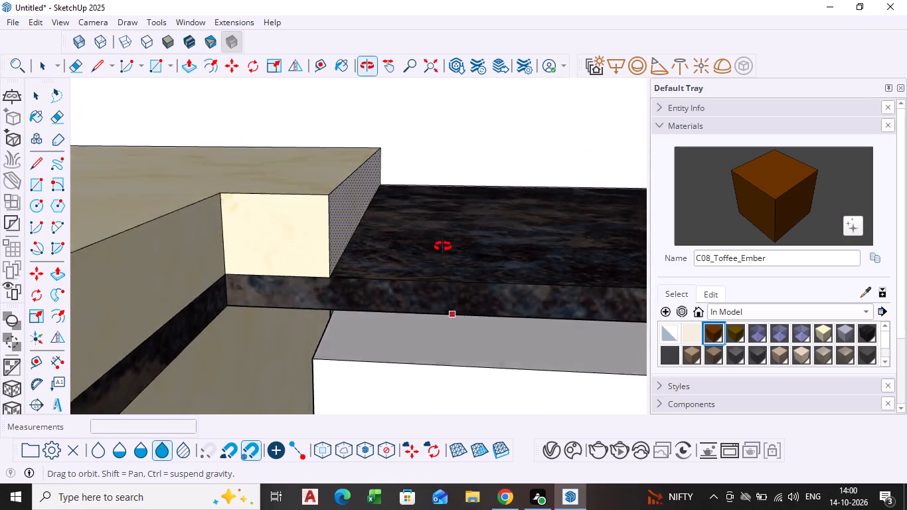
pyautogui.moveTo(443, 246); pyautogui.dragTo(485, 218, button='middle')
pyautogui.scroll(4, 343, 272)
pyautogui.moveTo(343, 264); pyautogui.dragTo(369, 222, button='middle')
pyautogui.press('space')
pyautogui.scroll(10, 316, 343)
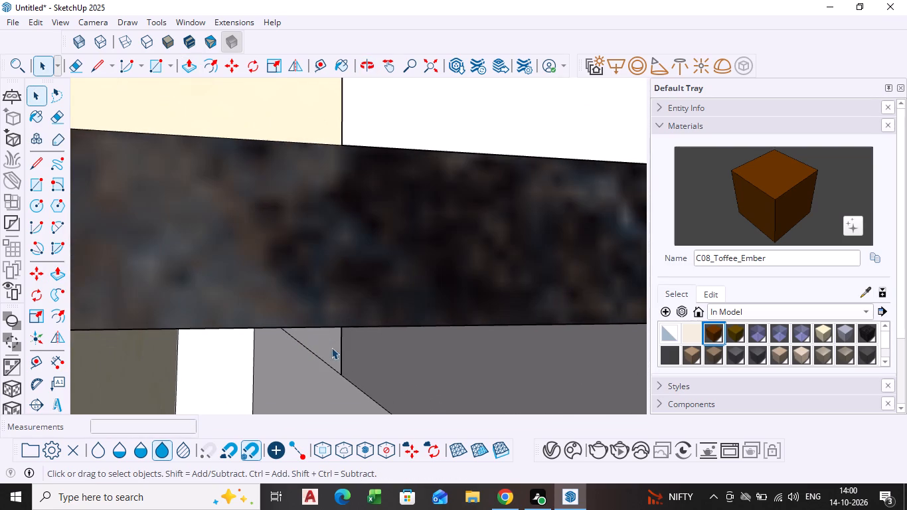
pyautogui.press('space')
pyautogui.click(341, 350)
pyautogui.press('Delete')
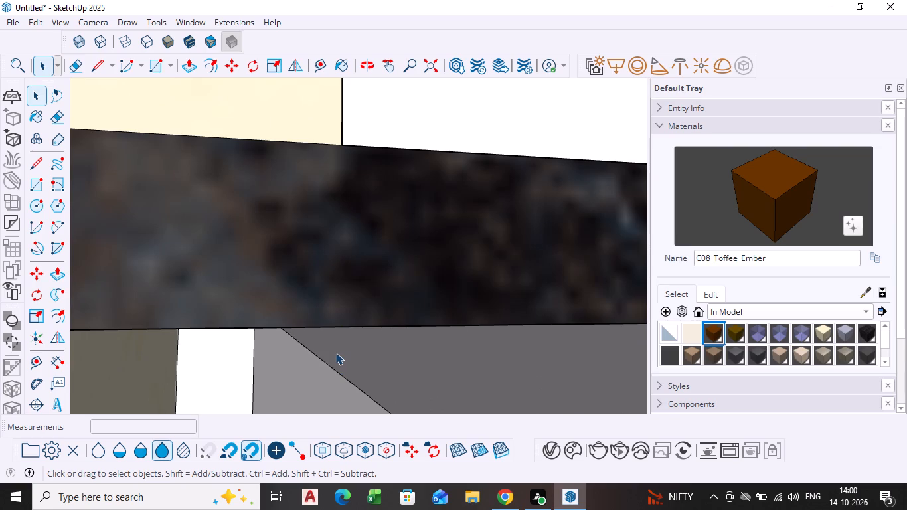
# Pull the countertop's corner face about 18' 4 3/4" along the side wall, to the dark strip's end at the room's open side.
pyautogui.scroll(-3, 336, 353)
pyautogui.moveTo(336, 353); pyautogui.dragTo(258, 427, button='middle')
pyautogui.scroll(-5, 346, 246)
pyautogui.click(359, 183)
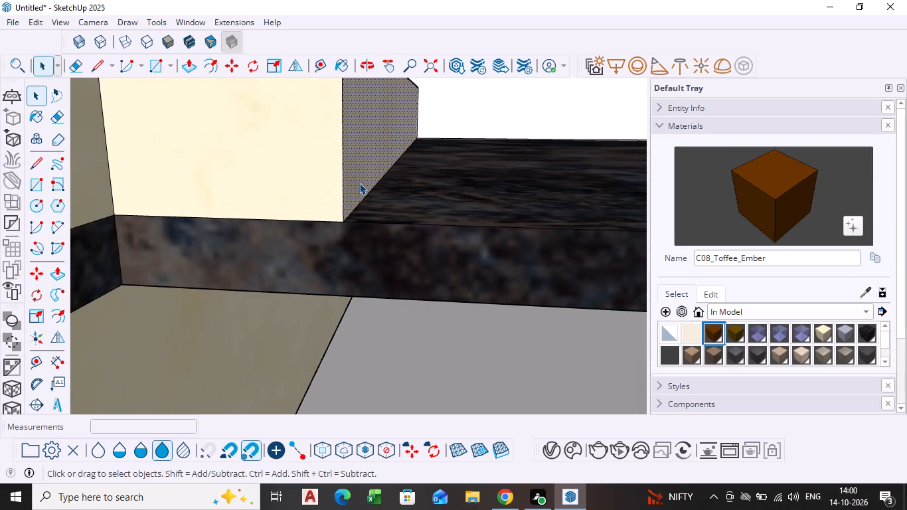
pyautogui.press('p')
pyautogui.click(359, 183)
pyautogui.scroll(-15, 487, 185)
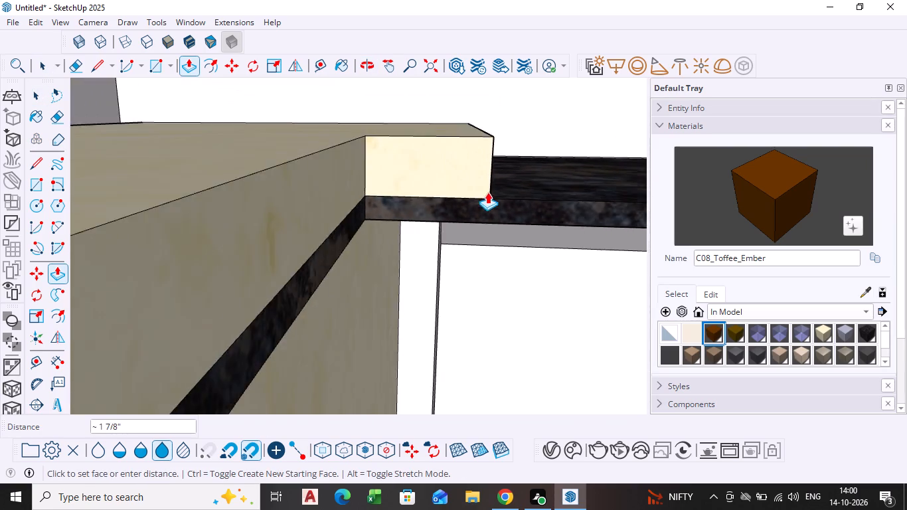
pyautogui.scroll(-11, 487, 192)
pyautogui.keyDown('shift'); pyautogui.moveTo(505, 195); pyautogui.dragTo(171, 207, button='middle'); pyautogui.keyUp('shift')
pyautogui.keyDown('shift'); pyautogui.scroll(-1, 504, 196); pyautogui.keyUp('shift')
pyautogui.scroll(-5, 561, 230)
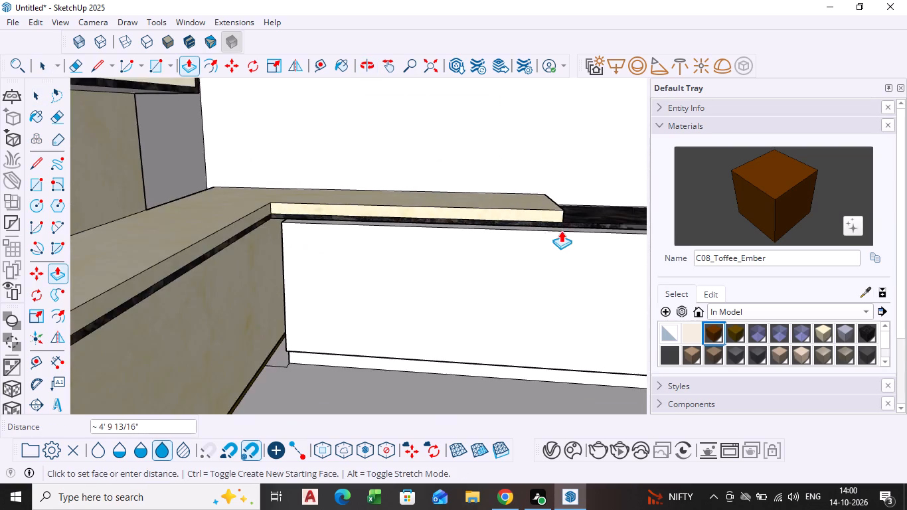
pyautogui.scroll(-4, 561, 230)
pyautogui.moveTo(561, 230); pyautogui.dragTo(135, 231, button='middle')
pyautogui.keyDown('shift'); pyautogui.scroll(1, 135, 231); pyautogui.keyUp('shift')
pyautogui.scroll(-3, 496, 232)
pyautogui.keyDown('shift'); pyautogui.moveTo(497, 232); pyautogui.dragTo(60, 234, button='middle'); pyautogui.keyUp('shift')
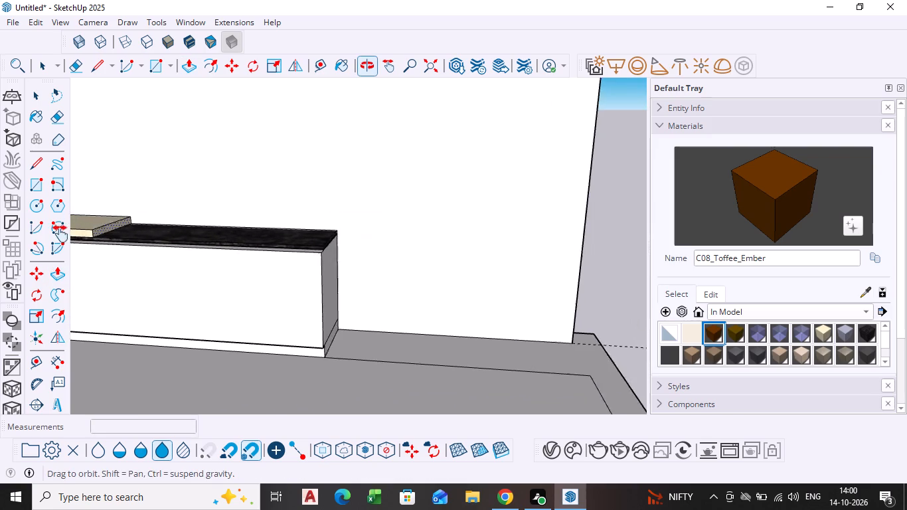
pyautogui.keyDown('shift'); pyautogui.moveTo(60, 234); pyautogui.dragTo(54, 234, button='middle'); pyautogui.keyUp('shift')
pyautogui.scroll(10, 311, 240)
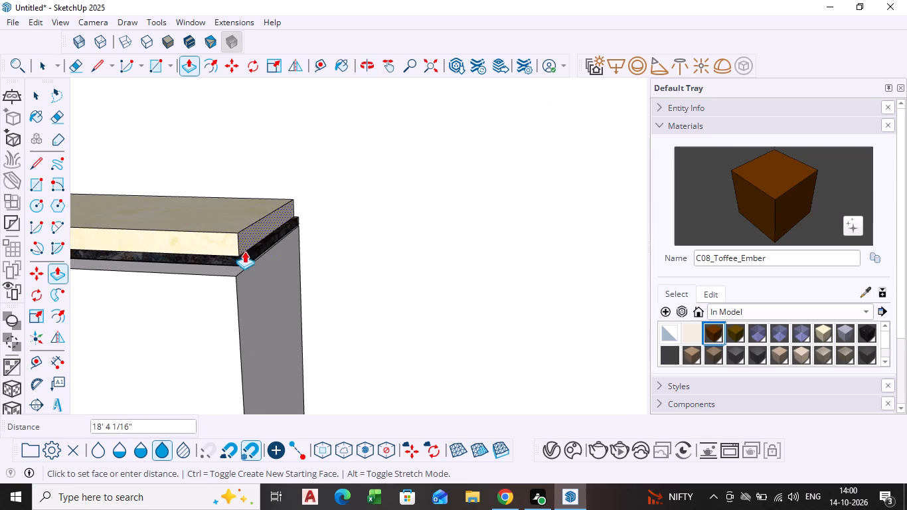
pyautogui.click(253, 285)
# Raise the side-wall block's top face about 1/4" to meet the dark strip's underside.
pyautogui.moveTo(185, 299); pyautogui.dragTo(175, 240, button='middle')
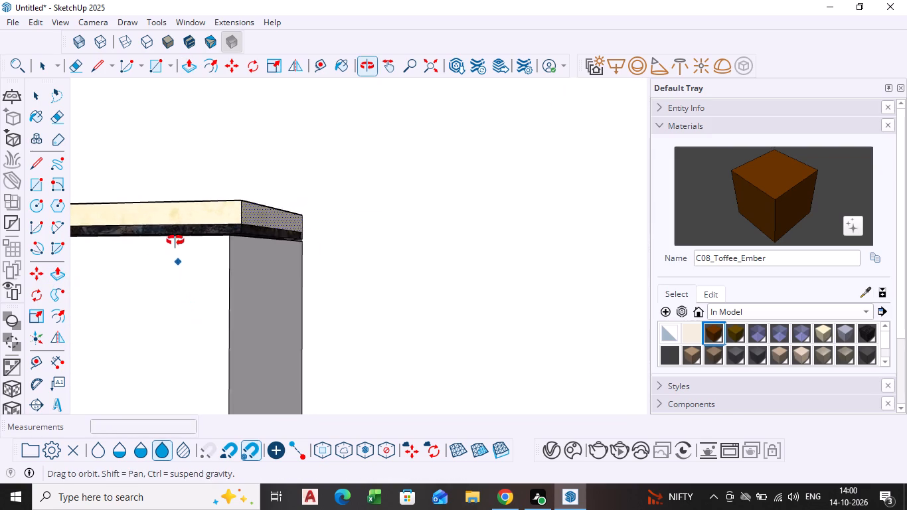
pyautogui.moveTo(175, 240); pyautogui.dragTo(232, 264, button='middle')
pyautogui.scroll(11, 240, 234)
pyautogui.moveTo(272, 247); pyautogui.dragTo(262, 238, button='middle')
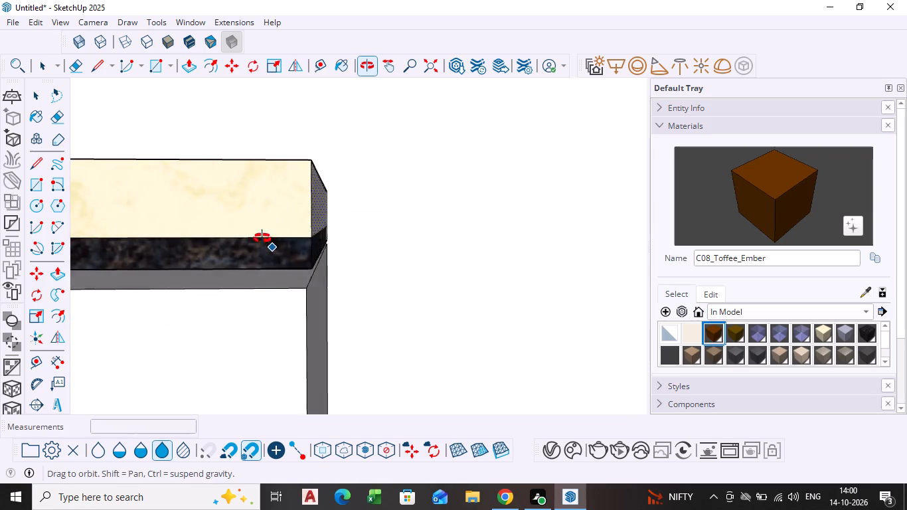
pyautogui.moveTo(262, 238); pyautogui.dragTo(199, 221, button='middle')
pyautogui.scroll(17, 323, 253)
pyautogui.scroll(5, 191, 351)
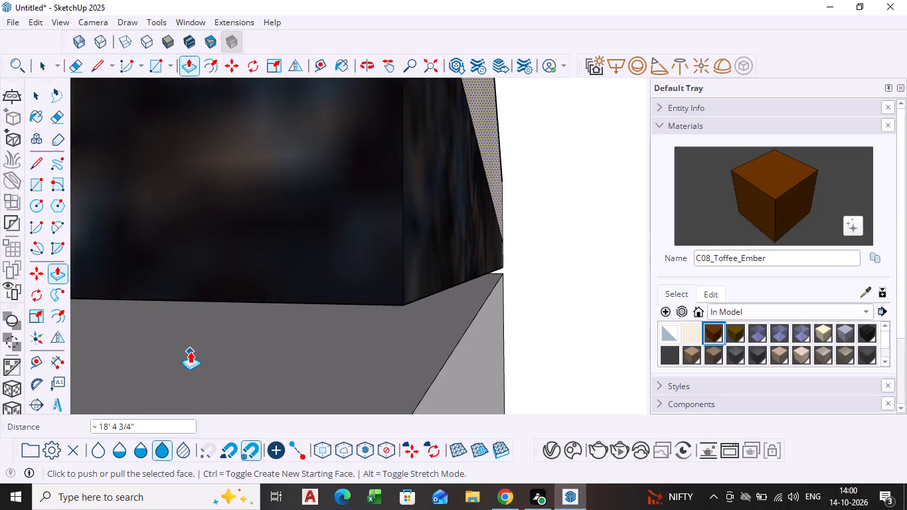
pyautogui.click(212, 360)
pyautogui.press('space')
pyautogui.click(258, 363)
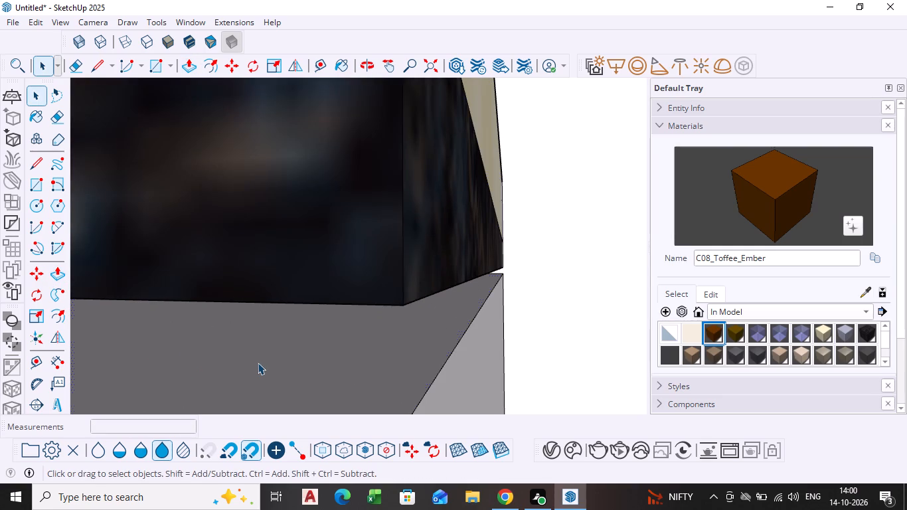
pyautogui.press('p')
pyautogui.click(258, 363)
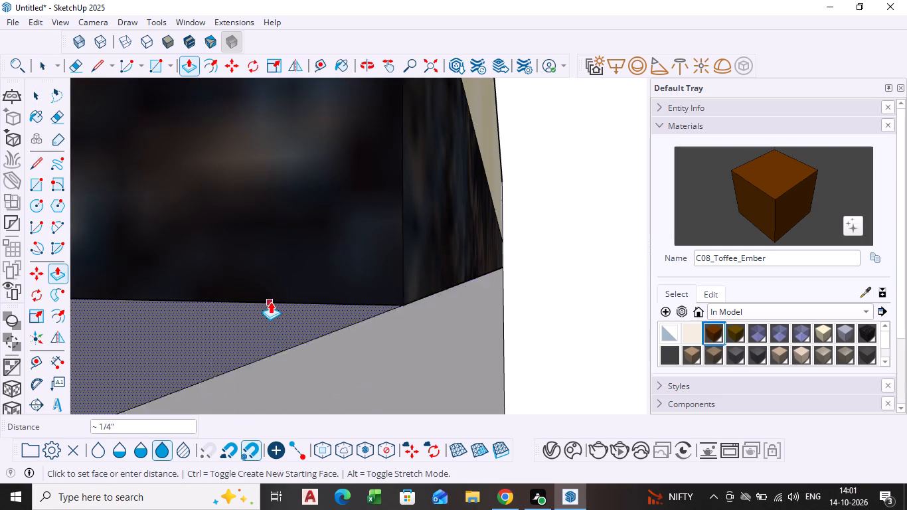
pyautogui.click(274, 282)
# Pull the dark strip's long front face out about 2 13/16", flush with the side-wall block's front face.
pyautogui.scroll(-11, 288, 294)
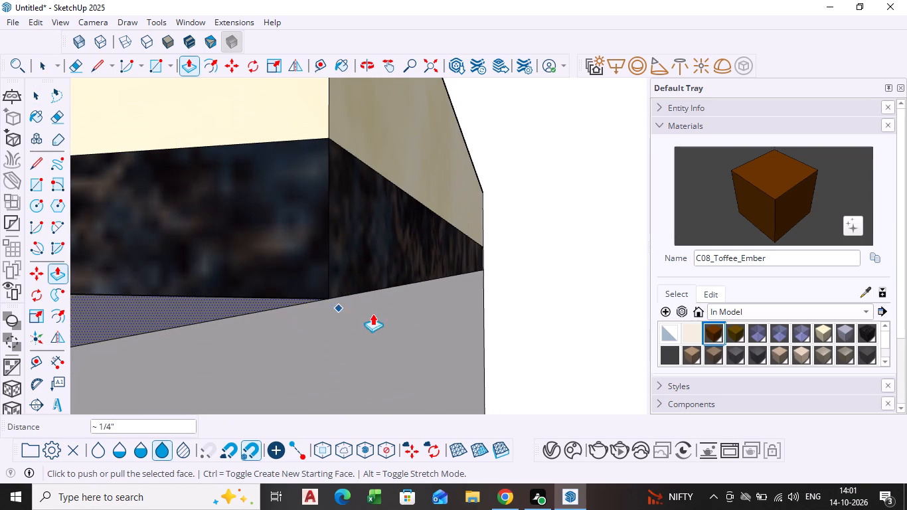
pyautogui.press('space')
pyautogui.scroll(-1, 487, 272)
pyautogui.moveTo(482, 274); pyautogui.dragTo(351, 345, button='middle')
pyautogui.scroll(-11, 351, 345)
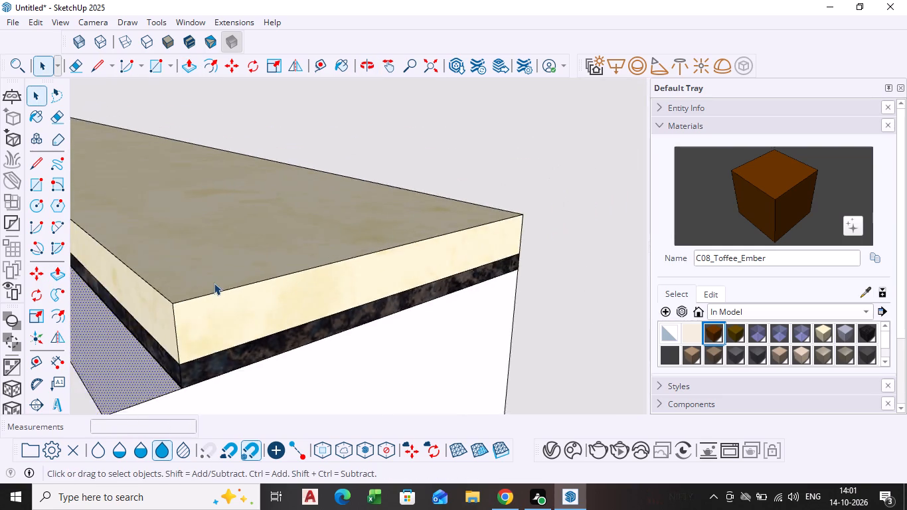
pyautogui.scroll(-10, 214, 283)
pyautogui.moveTo(202, 314); pyautogui.dragTo(307, 316, button='middle')
pyautogui.scroll(-4, 153, 346)
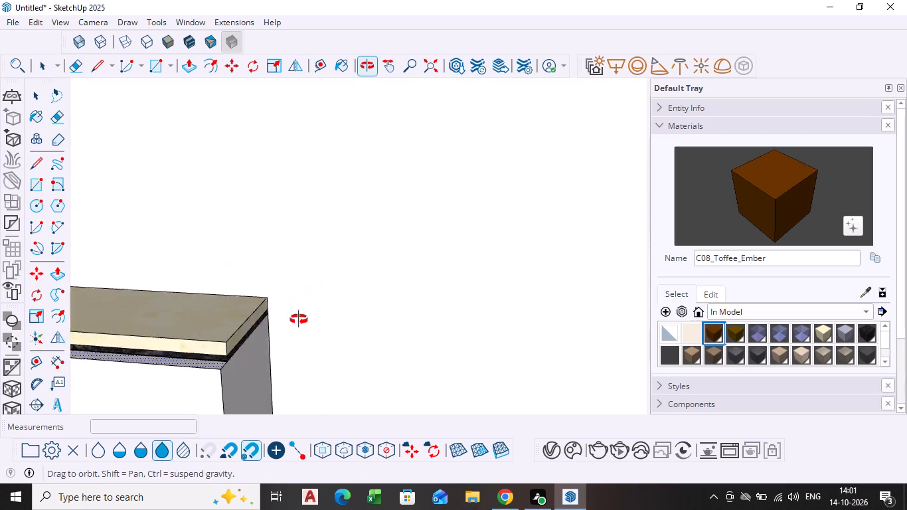
pyautogui.scroll(-4, 228, 360)
pyautogui.keyDown('shift'); pyautogui.moveTo(224, 357); pyautogui.dragTo(540, 223, button='middle'); pyautogui.keyUp('shift')
pyautogui.moveTo(533, 233); pyautogui.dragTo(376, 197, button='middle')
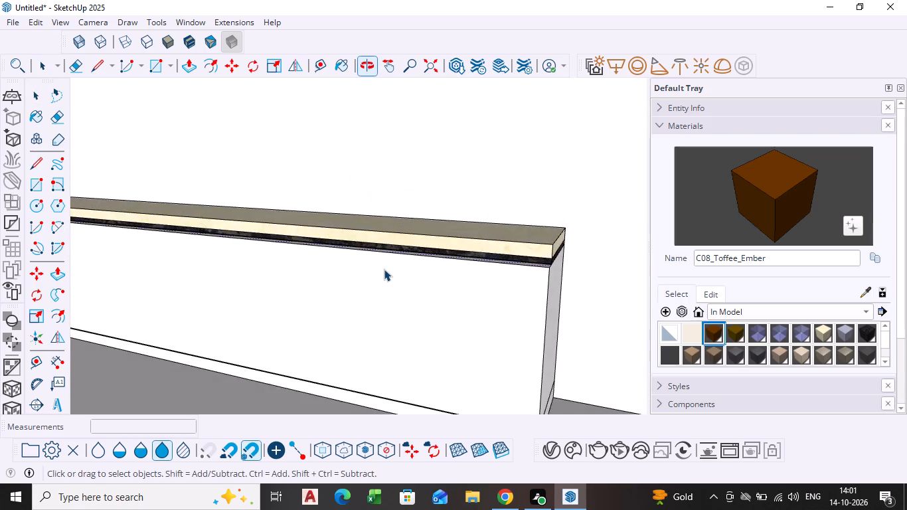
pyautogui.scroll(7, 384, 269)
pyautogui.moveTo(384, 264); pyautogui.dragTo(407, 292, button='middle')
pyautogui.scroll(5, 422, 232)
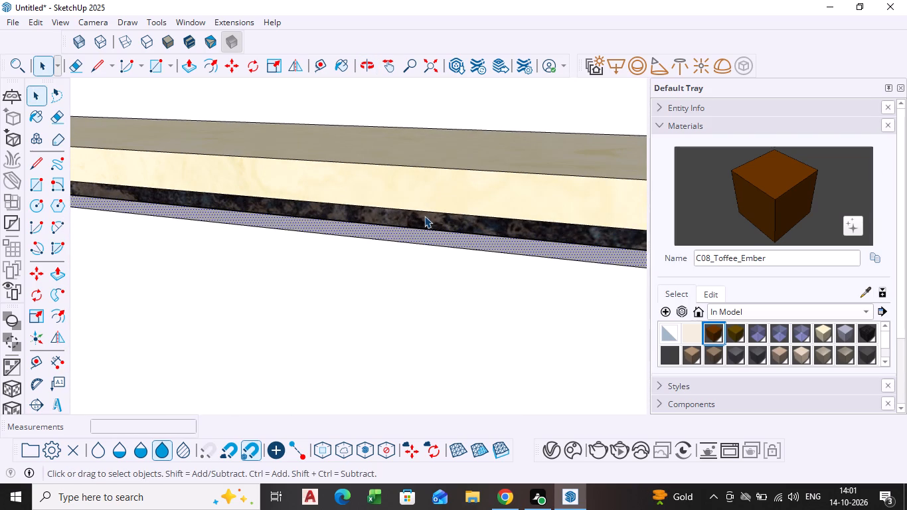
pyautogui.click(424, 216)
pyautogui.press('p')
pyautogui.click(424, 216)
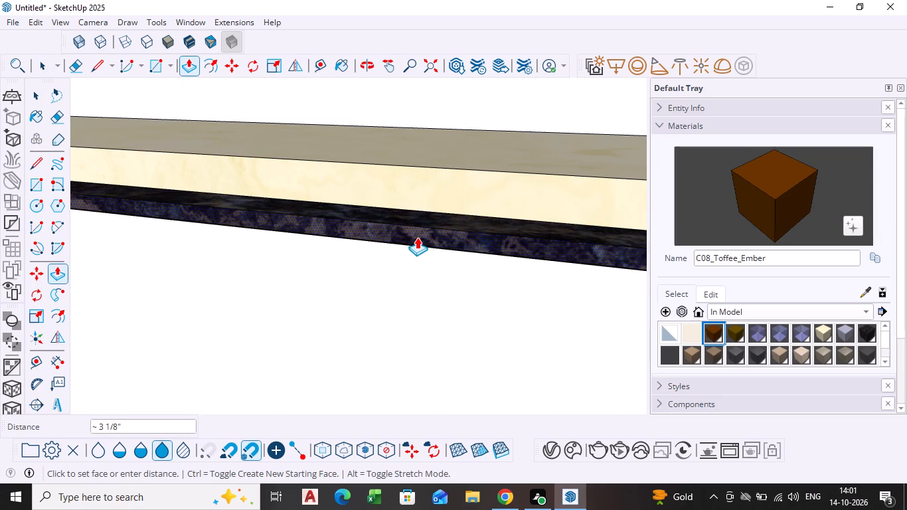
pyautogui.scroll(10, 417, 236)
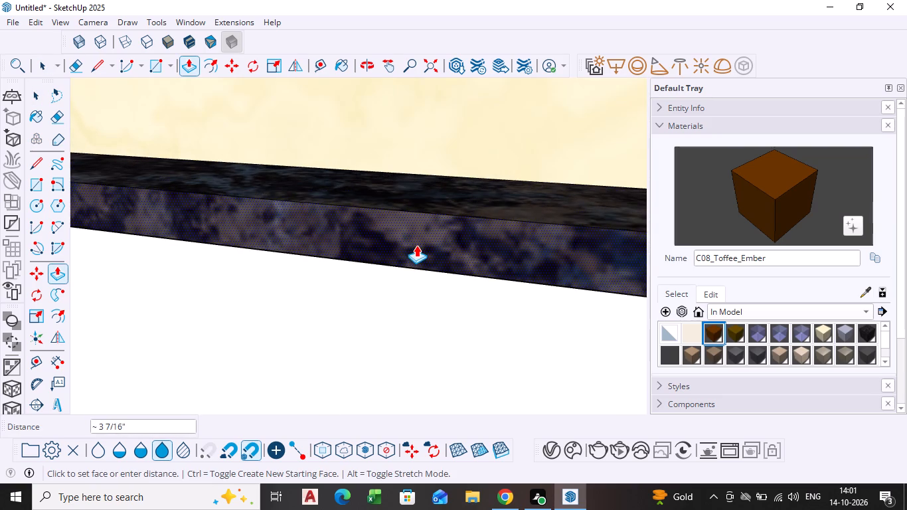
pyautogui.moveTo(416, 245); pyautogui.dragTo(305, 163, button='middle')
pyautogui.click(339, 326)
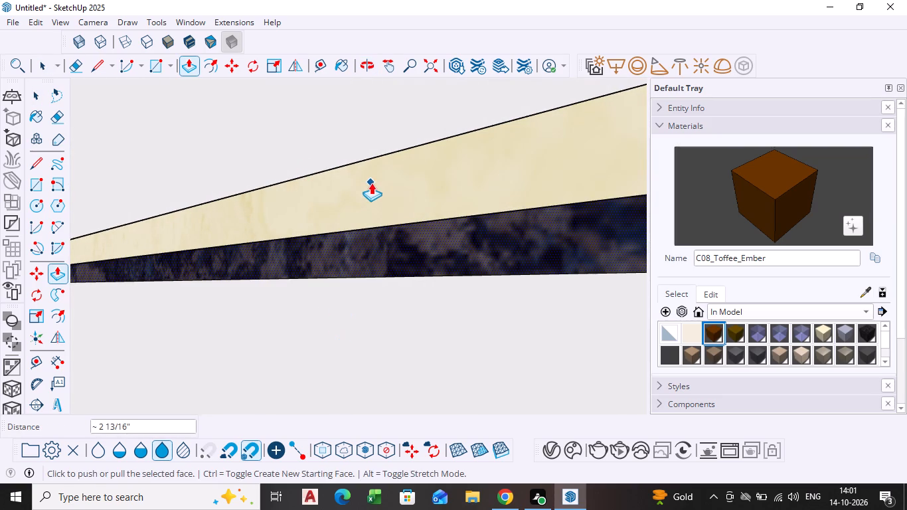
# Pull the side-wall countertop's long front face out flush with the dark strip's front face, and clear the selection.
pyautogui.press('space')
pyautogui.click(372, 181)
pyautogui.press('p')
pyautogui.click(372, 181)
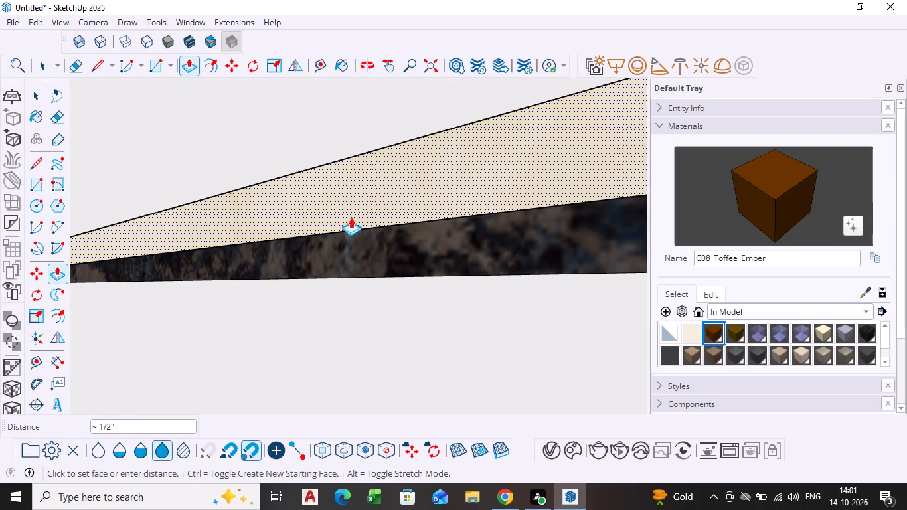
pyautogui.click(349, 248)
pyautogui.scroll(-14, 317, 256)
pyautogui.press('space')
pyautogui.scroll(-8, 308, 264)
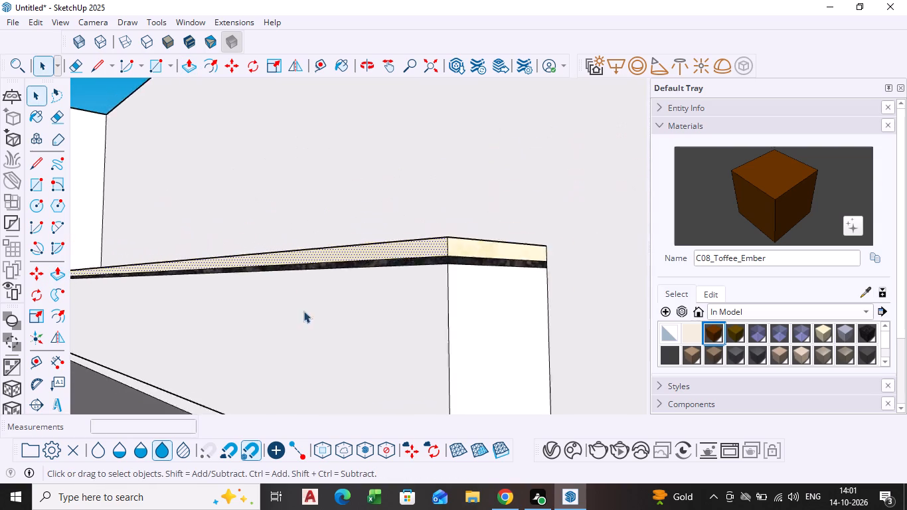
pyautogui.scroll(-2, 303, 311)
pyautogui.moveTo(305, 329); pyautogui.dragTo(333, 368, button='middle')
pyautogui.scroll(-11, 258, 286)
pyautogui.press('space')
pyautogui.click(641, 222)
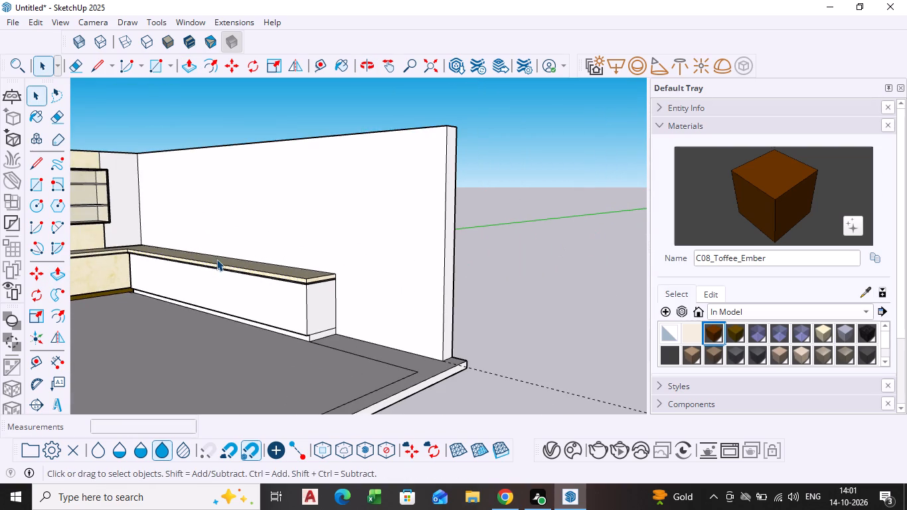
# Examine the side-wall cabinet run and its corner junction with the back-wall cabinets.
pyautogui.keyDown('shift'); pyautogui.moveTo(203, 259); pyautogui.dragTo(430, 292, button='middle'); pyautogui.keyUp('shift')
pyautogui.keyDown('shift'); pyautogui.scroll(-1, 426, 292); pyautogui.keyUp('shift')
pyautogui.moveTo(412, 305); pyautogui.dragTo(336, 303, button='middle')
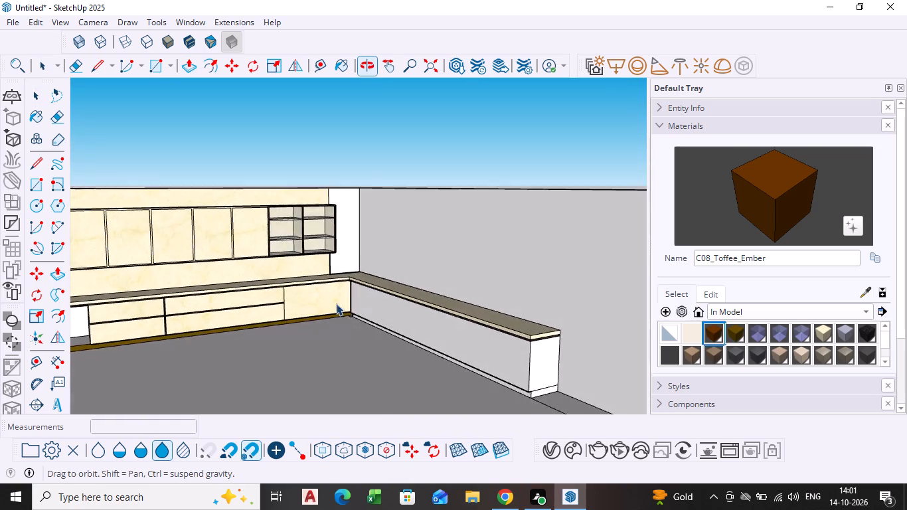
pyautogui.moveTo(336, 303); pyautogui.dragTo(336, 304, button='middle')
pyautogui.scroll(8, 349, 323)
pyautogui.scroll(-3, 398, 327)
pyautogui.keyDown('shift'); pyautogui.scroll(-1, 391, 327); pyautogui.keyUp('shift')
pyautogui.keyDown('shift'); pyautogui.moveTo(385, 327); pyautogui.dragTo(359, 308, button='middle'); pyautogui.keyUp('shift')
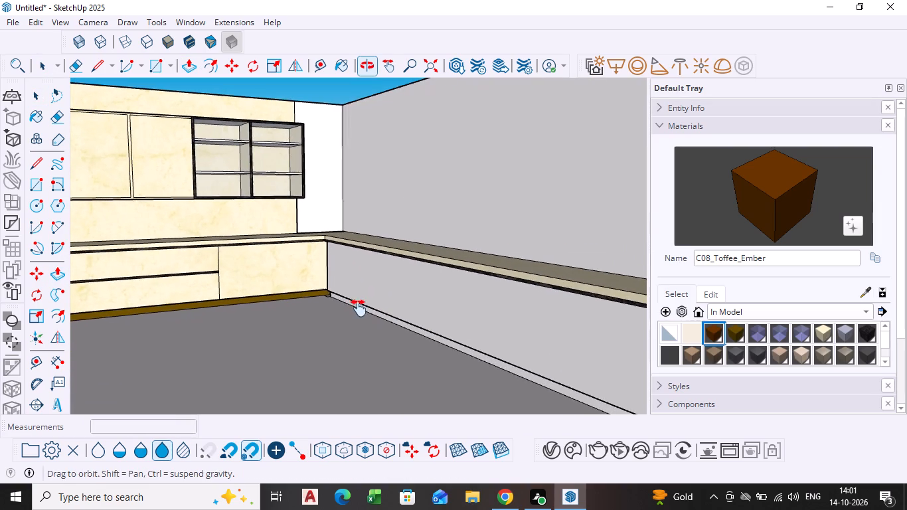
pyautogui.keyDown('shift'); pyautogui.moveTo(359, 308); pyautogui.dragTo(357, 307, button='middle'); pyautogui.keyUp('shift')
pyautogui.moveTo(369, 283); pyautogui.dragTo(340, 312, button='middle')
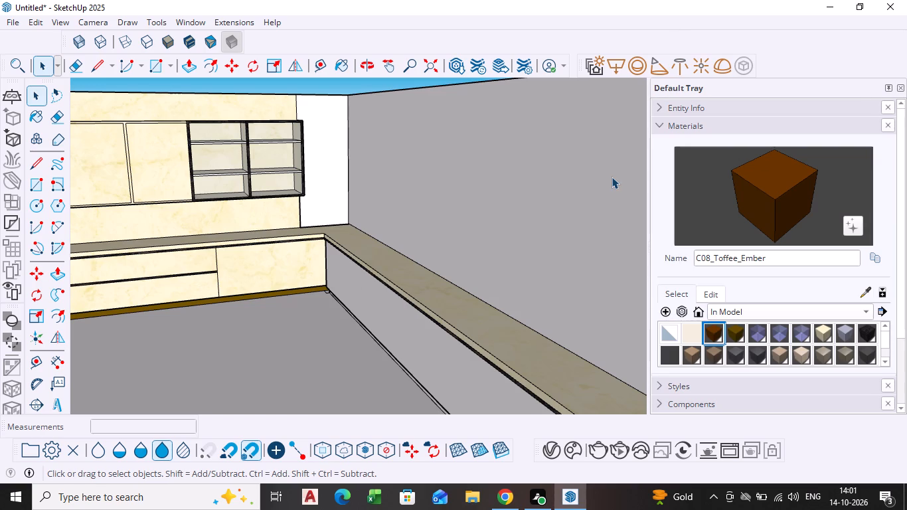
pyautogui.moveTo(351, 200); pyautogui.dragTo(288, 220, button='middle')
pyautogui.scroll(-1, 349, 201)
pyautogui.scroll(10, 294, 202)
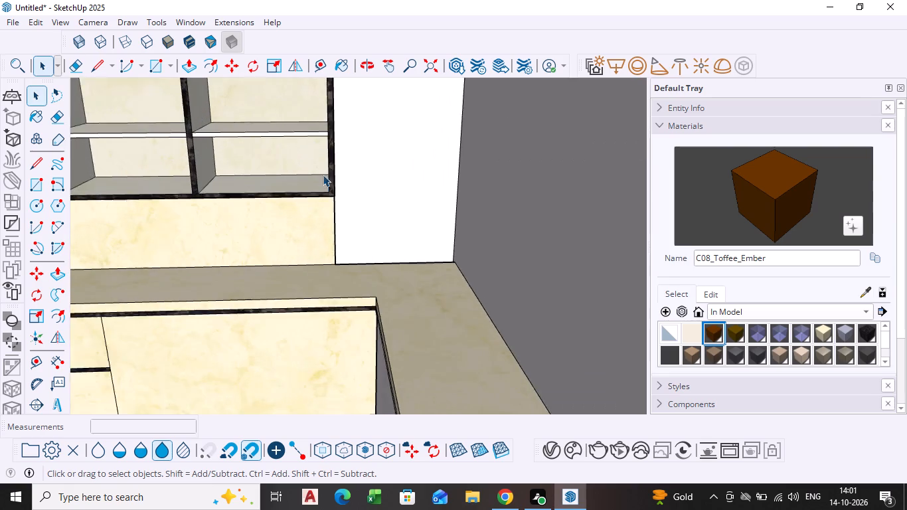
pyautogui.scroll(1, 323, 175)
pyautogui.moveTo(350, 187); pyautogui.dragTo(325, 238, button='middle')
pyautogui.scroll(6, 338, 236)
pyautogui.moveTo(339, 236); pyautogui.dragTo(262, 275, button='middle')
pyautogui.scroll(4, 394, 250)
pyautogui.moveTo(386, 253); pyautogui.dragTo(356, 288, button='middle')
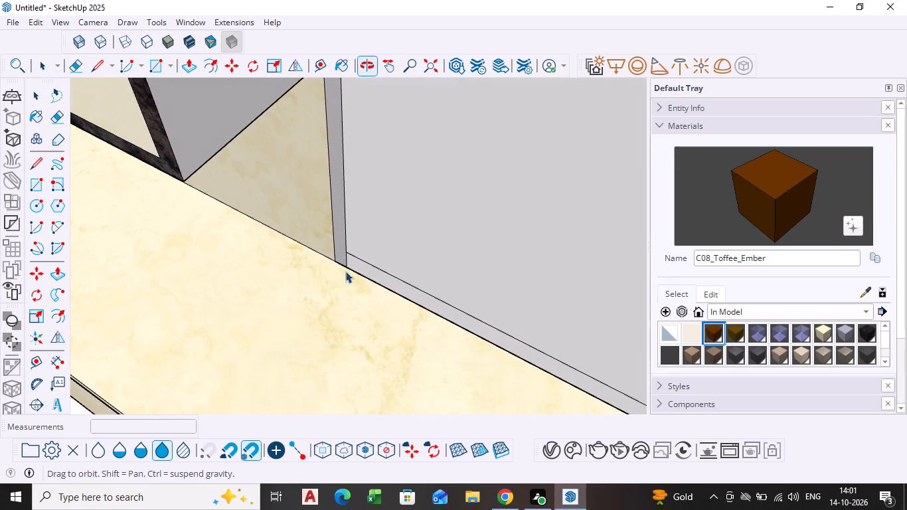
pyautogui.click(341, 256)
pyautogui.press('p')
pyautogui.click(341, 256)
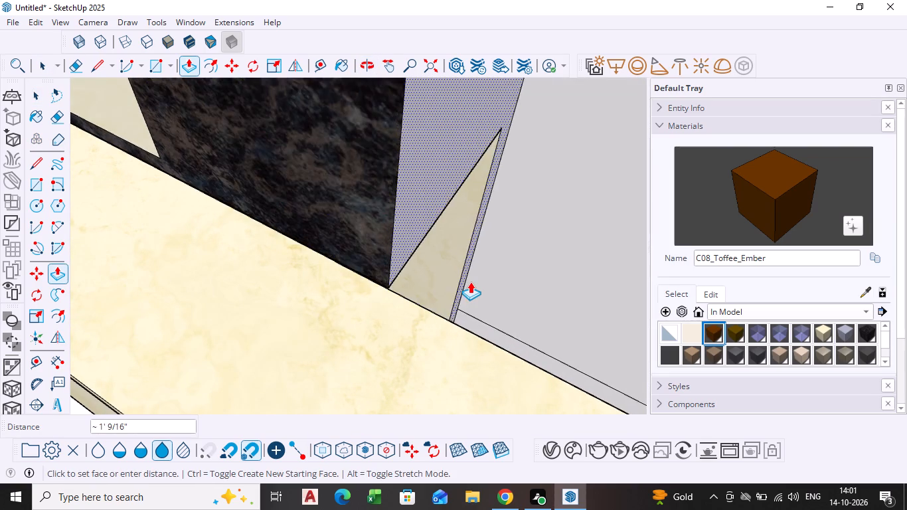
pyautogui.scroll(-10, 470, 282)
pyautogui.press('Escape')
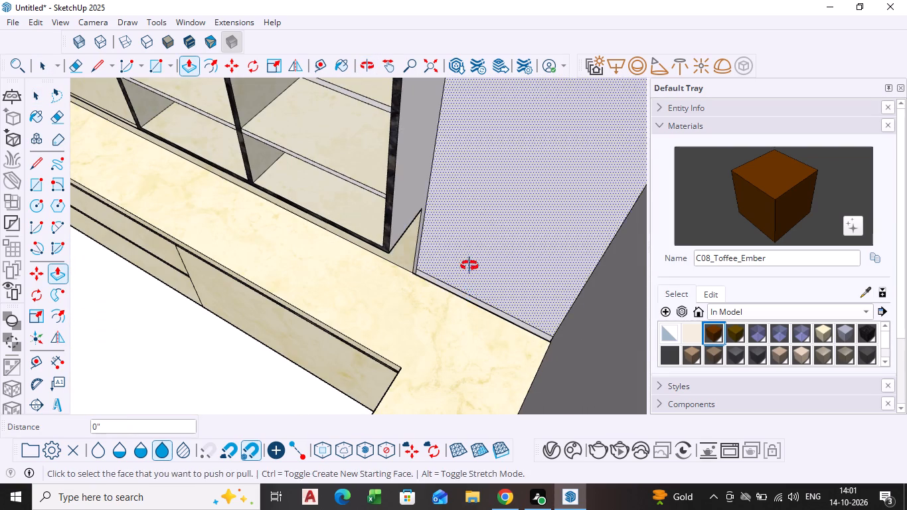
# Draw a 2" line across the back-wall panel's end face, from the backsplash's upper corner to the plain wall's edge.
pyautogui.moveTo(469, 266); pyautogui.dragTo(424, 242, button='middle')
pyautogui.scroll(5, 427, 225)
pyautogui.moveTo(426, 231); pyautogui.dragTo(574, 294, button='middle')
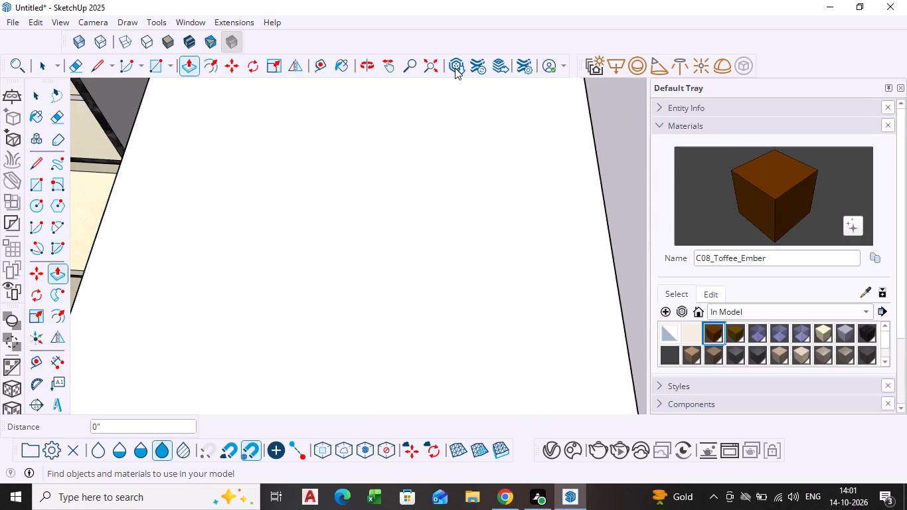
pyautogui.click(438, 63)
pyautogui.scroll(11, 343, 174)
pyautogui.moveTo(551, 218); pyautogui.dragTo(550, 218, button='middle')
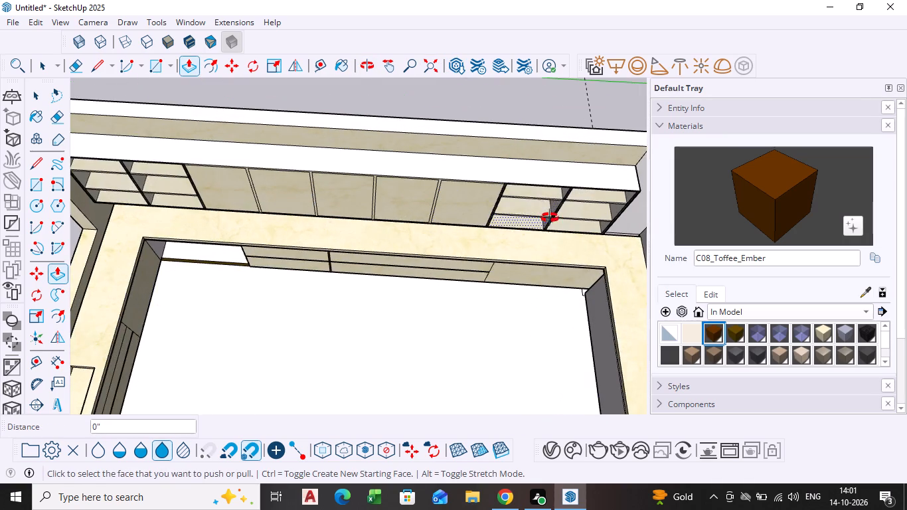
pyautogui.moveTo(550, 218); pyautogui.dragTo(430, 191, button='middle')
pyautogui.scroll(1, 430, 191)
pyautogui.keyDown('shift'); pyautogui.moveTo(432, 254); pyautogui.dragTo(307, 118, button='middle'); pyautogui.keyUp('shift')
pyautogui.scroll(10, 404, 187)
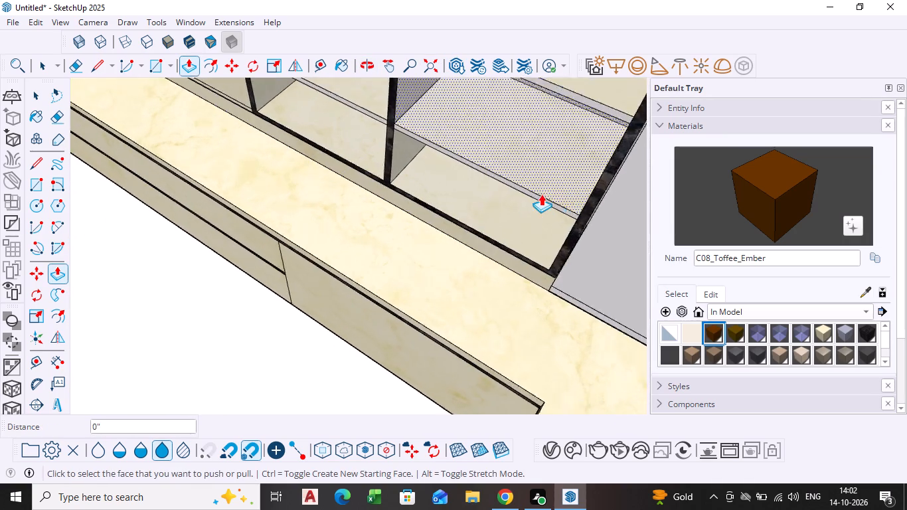
pyautogui.moveTo(602, 222); pyautogui.dragTo(515, 207, button='middle')
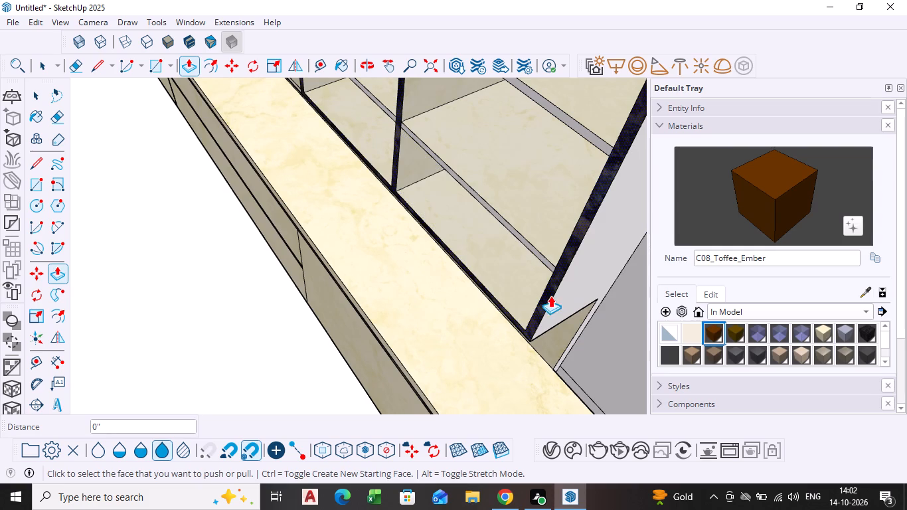
pyautogui.scroll(-1, 581, 306)
pyautogui.keyDown('shift'); pyautogui.moveTo(581, 306); pyautogui.dragTo(498, 263, button='middle'); pyautogui.keyUp('shift')
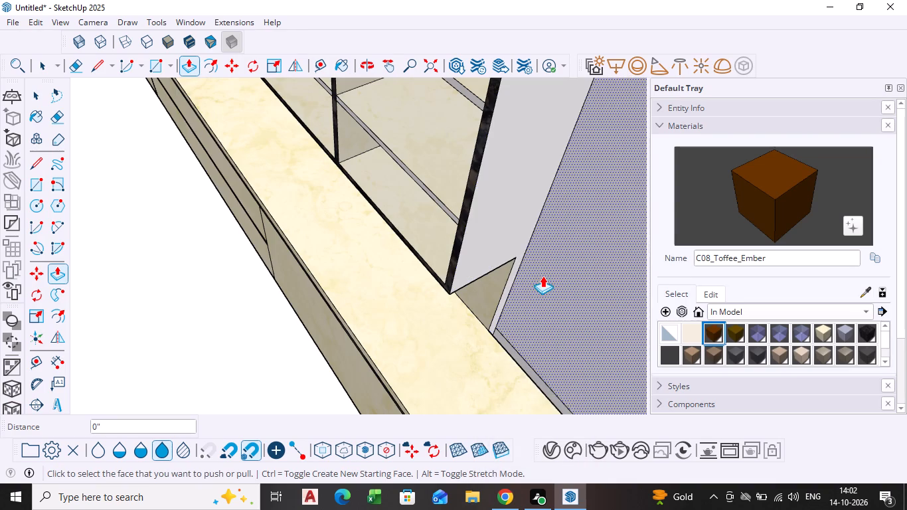
pyautogui.scroll(4, 538, 273)
pyautogui.press('space')
pyautogui.scroll(6, 513, 260)
pyautogui.press('l')
pyautogui.scroll(5, 509, 256)
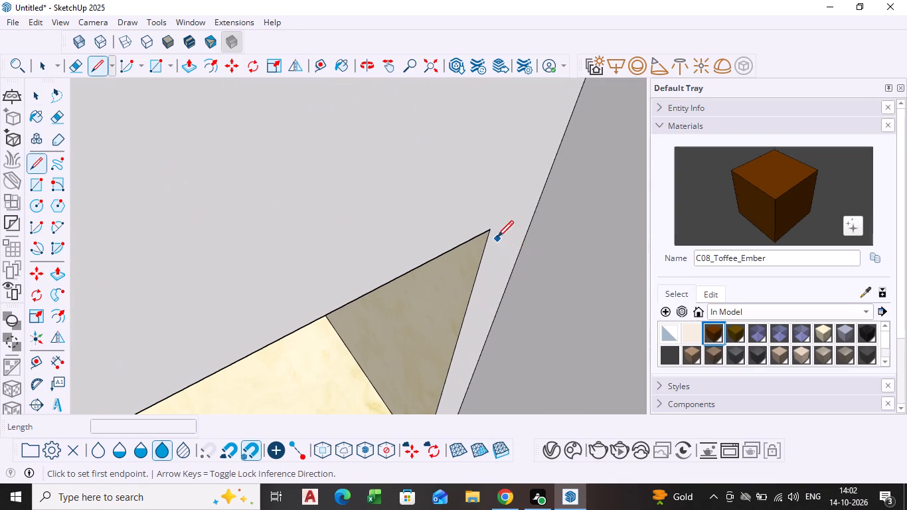
pyautogui.click(492, 234)
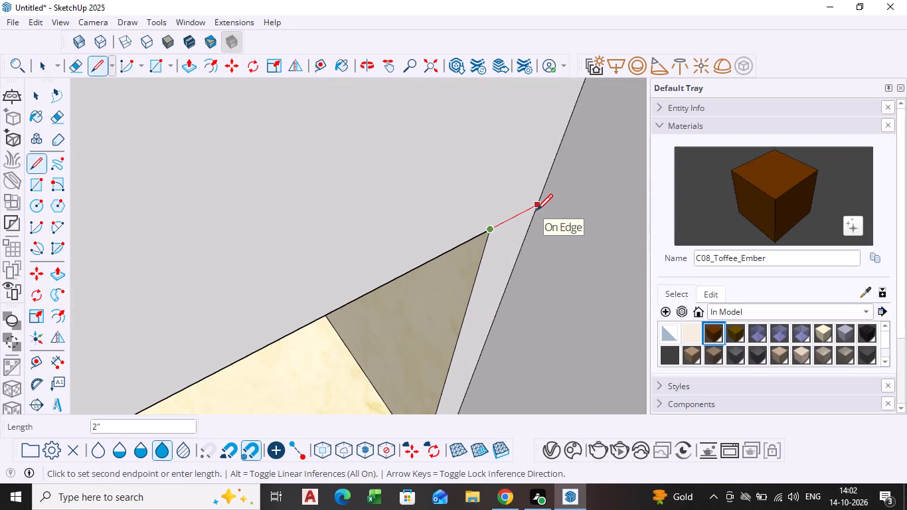
pyautogui.click(536, 212)
pyautogui.press('space')
# Extend the panel's end face below the new line about 2' 9 7/16" so the backsplash meets the side wall at the corner.
pyautogui.click(503, 260)
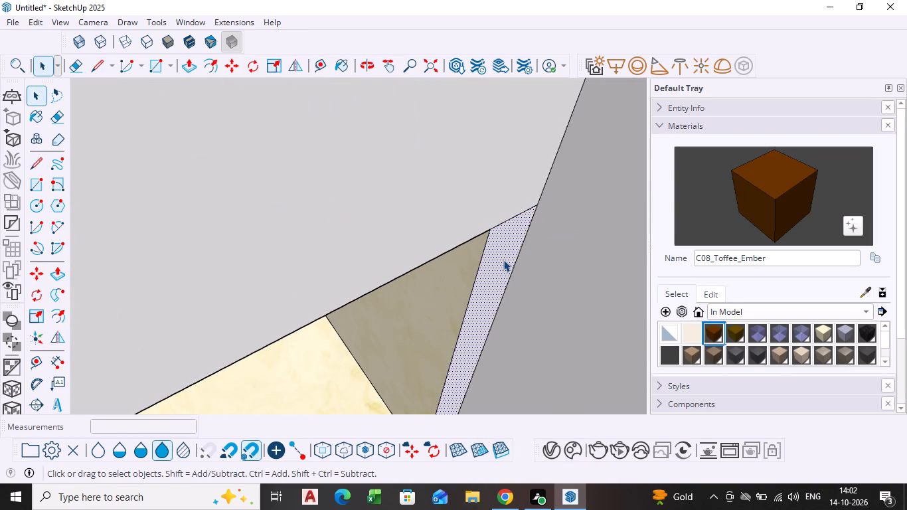
pyautogui.press('p')
pyautogui.click(503, 260)
pyautogui.scroll(-17, 588, 321)
pyautogui.keyDown('shift'); pyautogui.moveTo(577, 317); pyautogui.dragTo(429, 200, button='middle'); pyautogui.keyUp('shift')
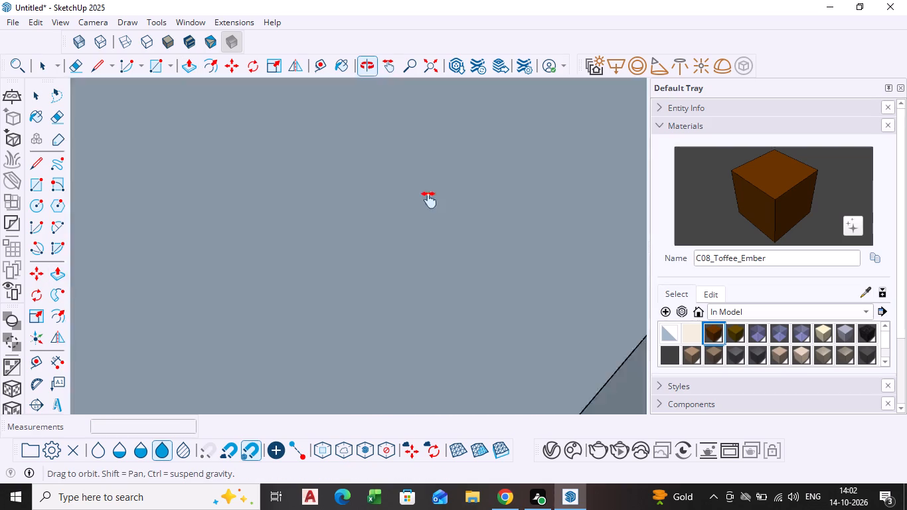
pyautogui.keyDown('shift'); pyautogui.moveTo(429, 200); pyautogui.dragTo(452, 139, button='middle'); pyautogui.keyUp('shift')
pyautogui.click(429, 64)
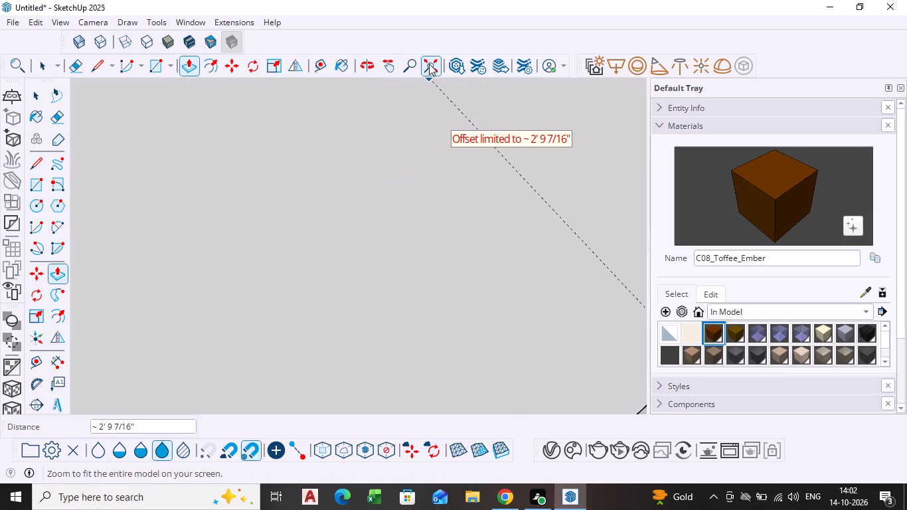
pyautogui.moveTo(493, 277); pyautogui.dragTo(578, 298, button='middle')
pyautogui.scroll(11, 415, 250)
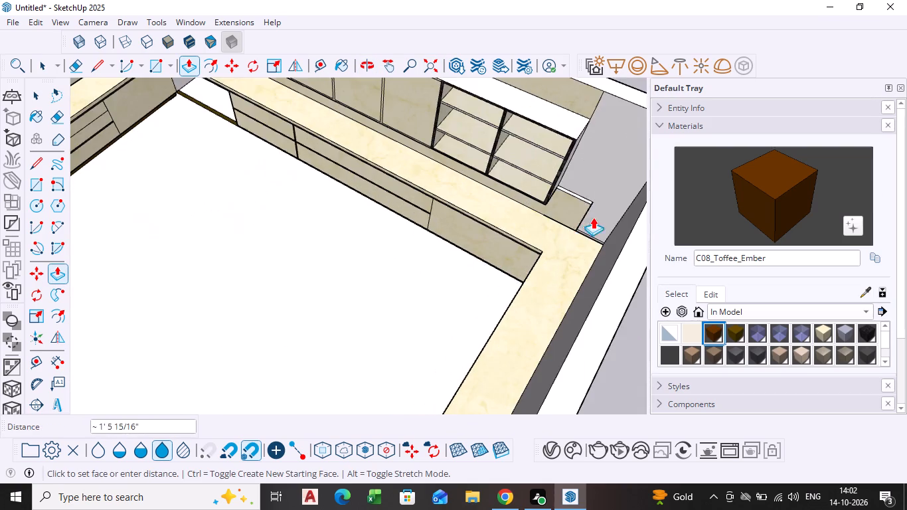
pyautogui.scroll(-3, 601, 216)
pyautogui.scroll(1, 601, 216)
pyautogui.keyDown('shift'); pyautogui.moveTo(601, 216); pyautogui.dragTo(548, 220, button='middle'); pyautogui.keyUp('shift')
pyautogui.moveTo(543, 229); pyautogui.dragTo(582, 179, button='middle')
pyautogui.scroll(1, 583, 185)
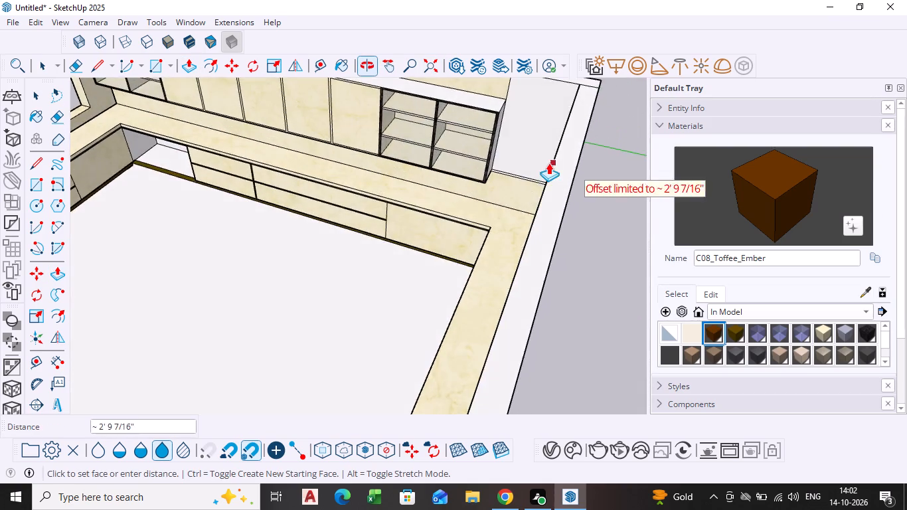
pyautogui.scroll(8, 540, 163)
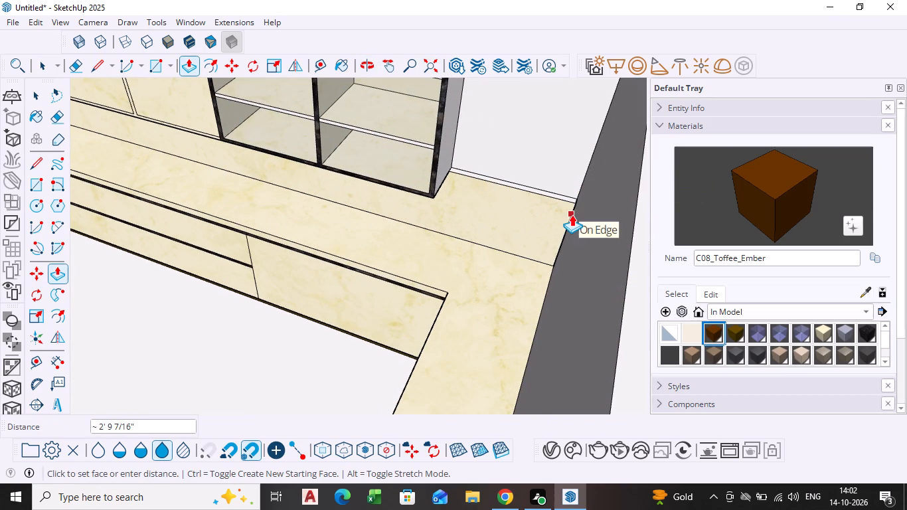
pyautogui.click(572, 214)
pyautogui.press('space')
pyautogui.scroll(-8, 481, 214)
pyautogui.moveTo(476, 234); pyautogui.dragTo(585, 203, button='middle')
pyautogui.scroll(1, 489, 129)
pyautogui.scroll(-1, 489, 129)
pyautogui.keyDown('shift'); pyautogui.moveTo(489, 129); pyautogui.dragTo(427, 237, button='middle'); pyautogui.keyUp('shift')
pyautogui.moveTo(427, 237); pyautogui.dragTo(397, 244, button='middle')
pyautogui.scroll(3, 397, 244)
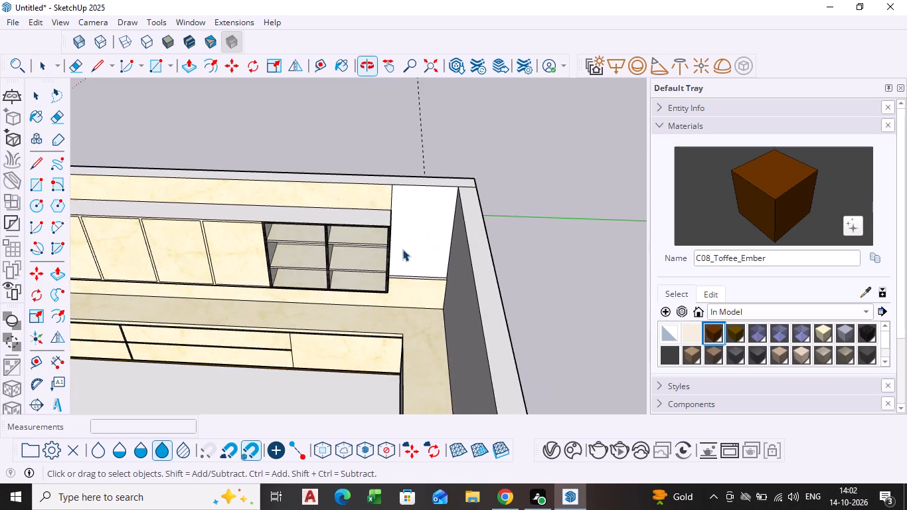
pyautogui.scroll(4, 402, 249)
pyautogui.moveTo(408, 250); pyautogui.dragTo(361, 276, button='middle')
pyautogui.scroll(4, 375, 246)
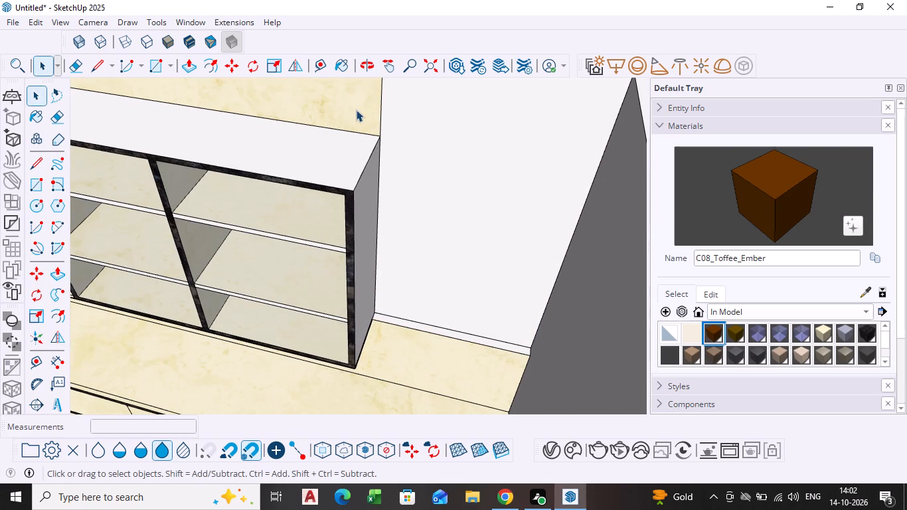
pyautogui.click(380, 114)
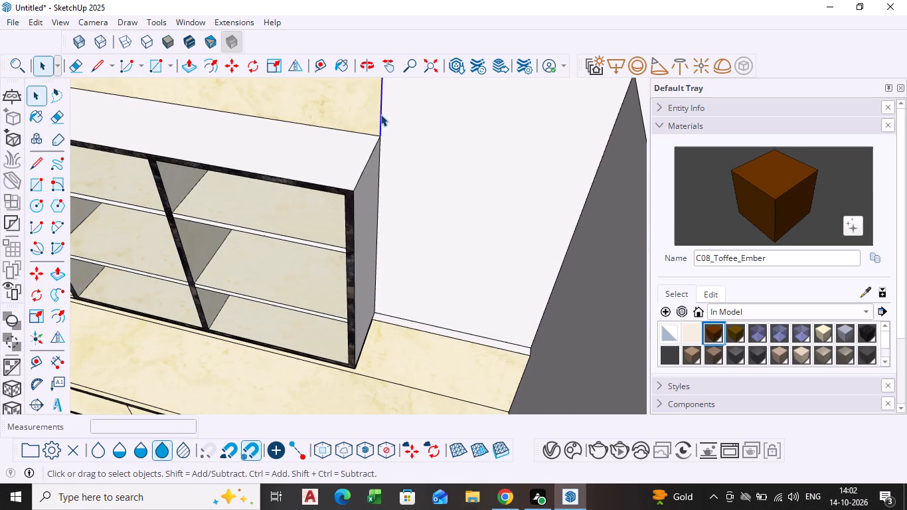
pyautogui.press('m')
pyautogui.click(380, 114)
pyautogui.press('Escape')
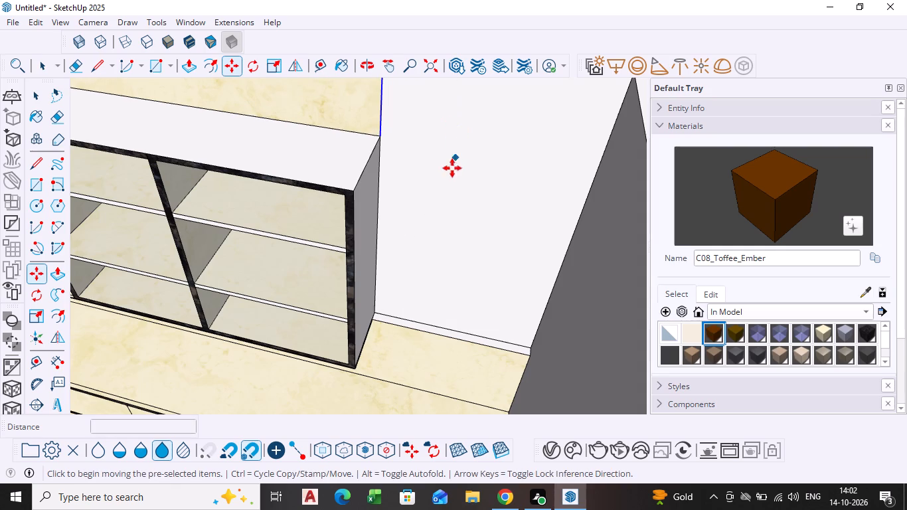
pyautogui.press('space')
# Paint the plain back-wall area beside the open shelves with Marble_01_1K, and clear the selection.
pyautogui.moveTo(430, 359); pyautogui.dragTo(430, 278, button='middle')
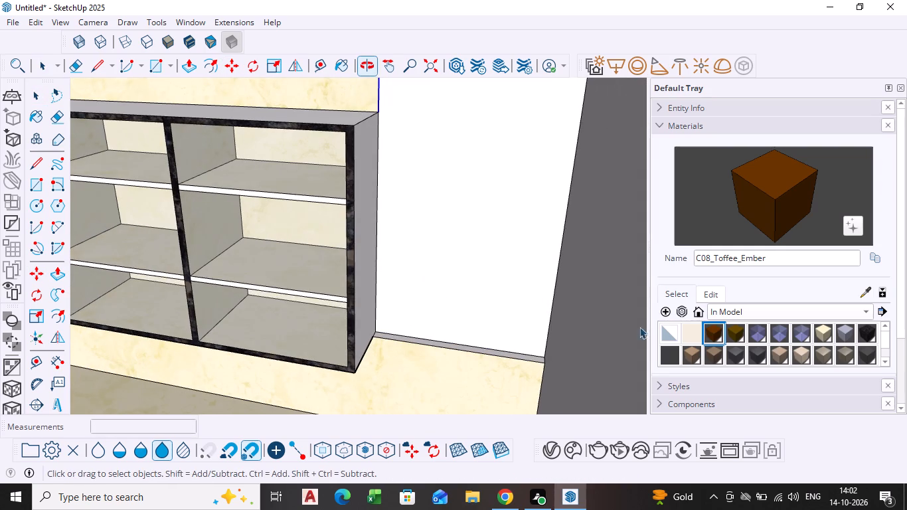
pyautogui.click(828, 335)
pyautogui.click(438, 270)
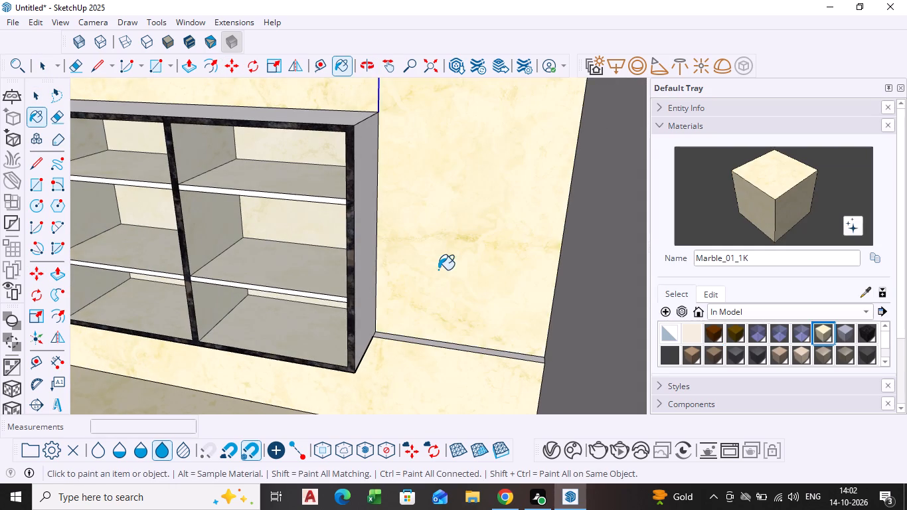
pyautogui.scroll(-8, 431, 276)
pyautogui.press('space')
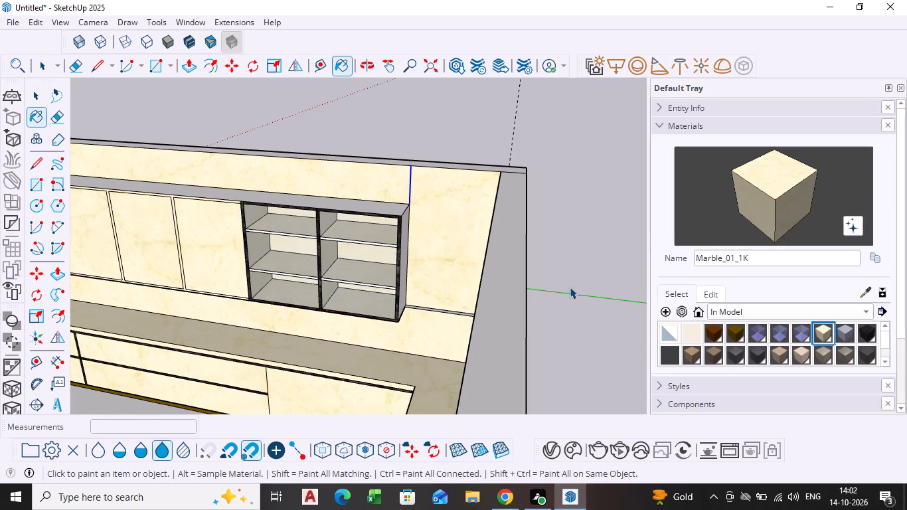
pyautogui.click(571, 287)
# Examine the back-wall corner and the full side-wall cabinet run from several angles.
pyautogui.scroll(-2, 314, 377)
pyautogui.moveTo(313, 378); pyautogui.dragTo(480, 341, button='middle')
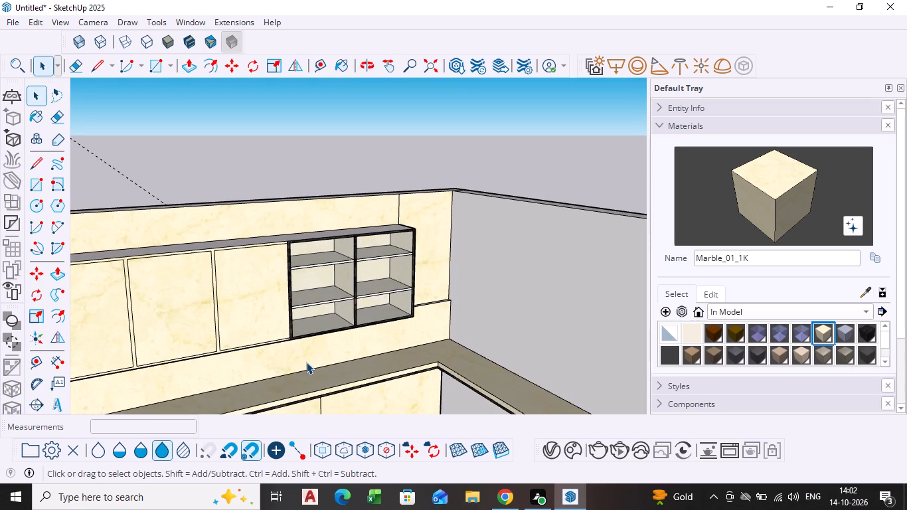
pyautogui.scroll(-3, 301, 374)
pyautogui.moveTo(293, 379); pyautogui.dragTo(353, 376, button='middle')
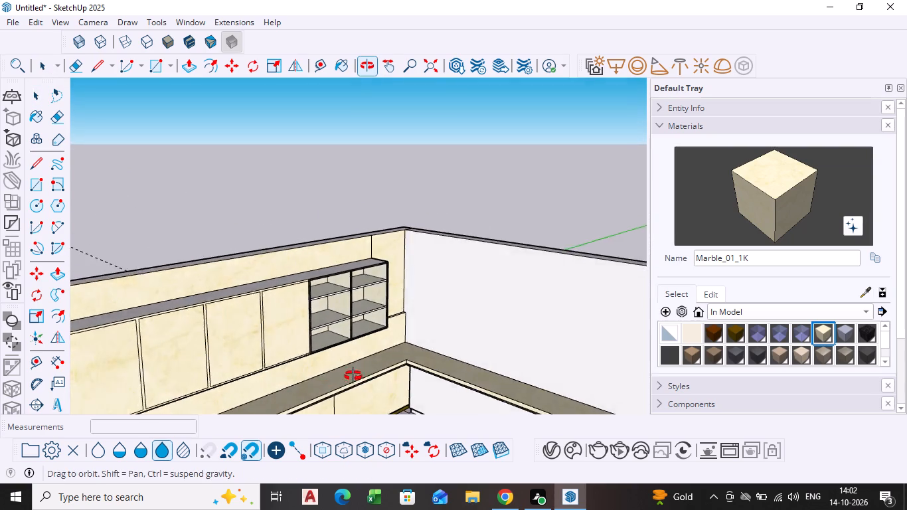
pyautogui.moveTo(353, 376); pyautogui.dragTo(386, 367, button='middle')
pyautogui.keyDown('shift'); pyautogui.scroll(-1, 402, 370); pyautogui.keyUp('shift')
pyautogui.keyDown('shift'); pyautogui.moveTo(402, 370); pyautogui.dragTo(248, 305, button='middle'); pyautogui.keyUp('shift')
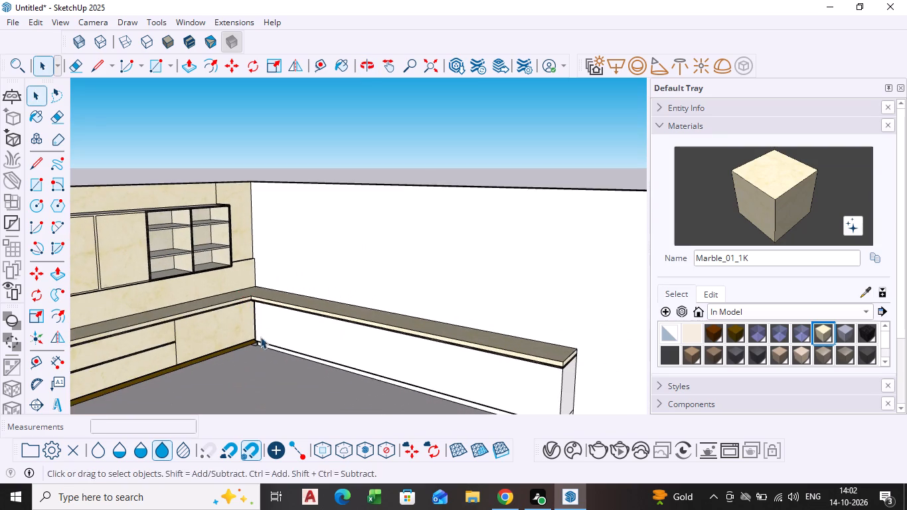
pyautogui.moveTo(262, 338); pyautogui.dragTo(323, 333, button='middle')
pyautogui.scroll(-1, 265, 339)
pyautogui.moveTo(286, 340); pyautogui.dragTo(298, 364, button='middle')
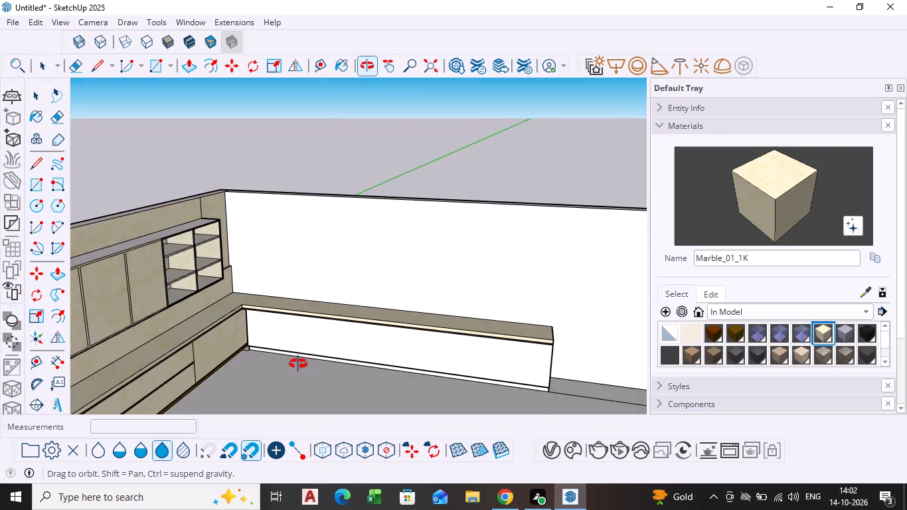
pyautogui.moveTo(298, 364); pyautogui.dragTo(298, 363, button='middle')
pyautogui.scroll(5, 258, 307)
pyautogui.scroll(-5, 192, 233)
pyautogui.moveTo(195, 259); pyautogui.dragTo(193, 260, button='middle')
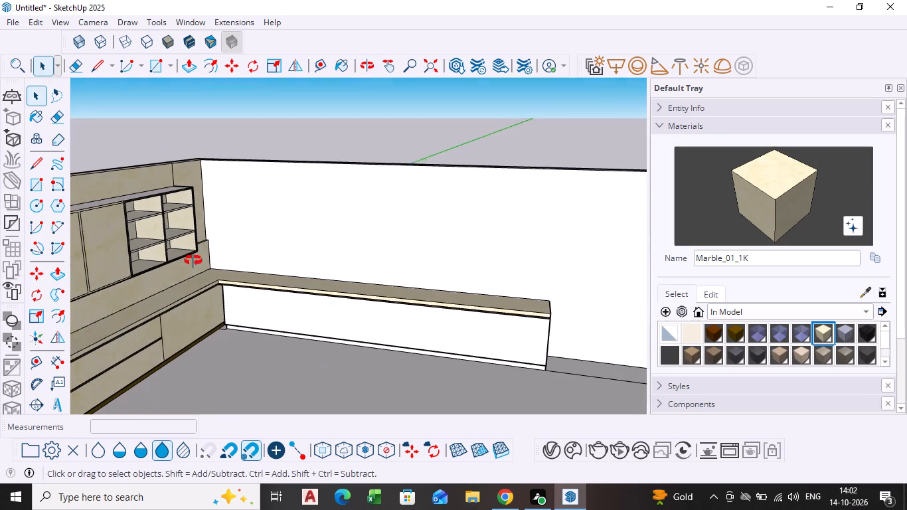
pyautogui.moveTo(193, 260); pyautogui.dragTo(129, 271, button='middle')
pyautogui.scroll(5, 167, 202)
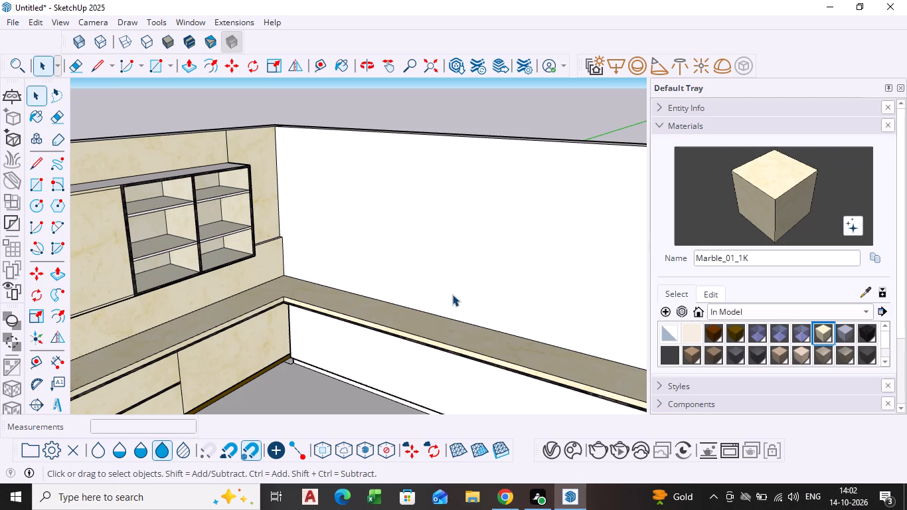
# Extend the end face of the side-wall base run about 3 3/16" with Push/Pull to meet the back-wall cabinet front.
pyautogui.moveTo(297, 356); pyautogui.dragTo(290, 353, button='middle')
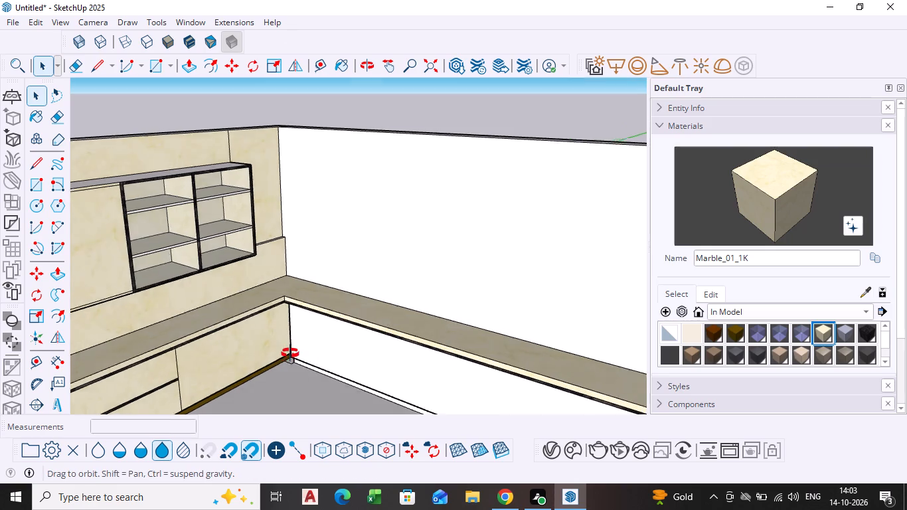
pyautogui.moveTo(290, 353); pyautogui.dragTo(262, 300, button='middle')
pyautogui.scroll(12, 293, 376)
pyautogui.moveTo(277, 377); pyautogui.dragTo(273, 359, button='middle')
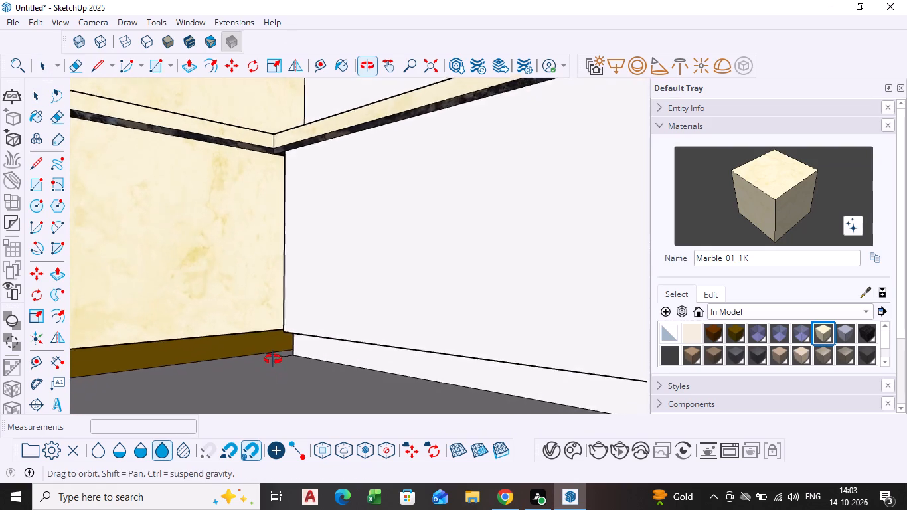
pyautogui.moveTo(273, 359); pyautogui.dragTo(273, 355, button='middle')
pyautogui.scroll(13, 273, 357)
pyautogui.moveTo(284, 350); pyautogui.dragTo(335, 394, button='middle')
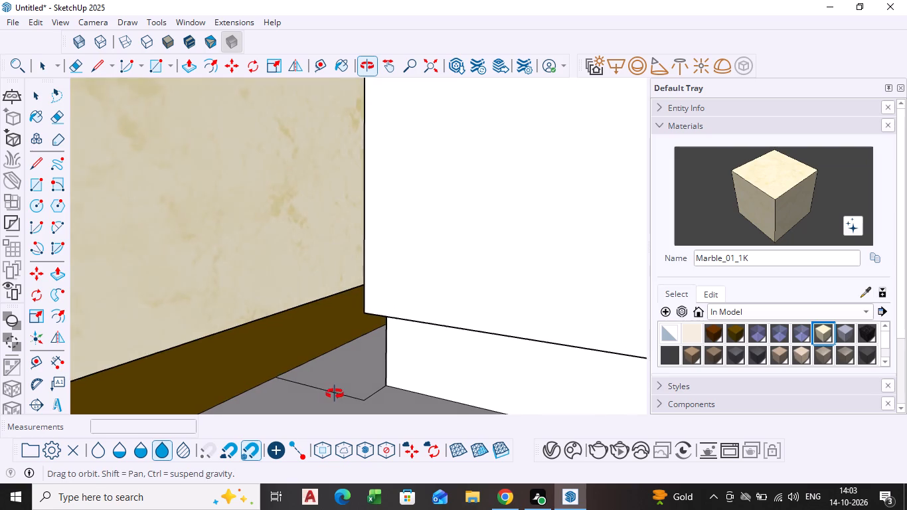
pyautogui.moveTo(335, 394); pyautogui.dragTo(335, 391, button='middle')
pyautogui.scroll(-5, 309, 363)
pyautogui.moveTo(355, 356); pyautogui.dragTo(310, 316, button='middle')
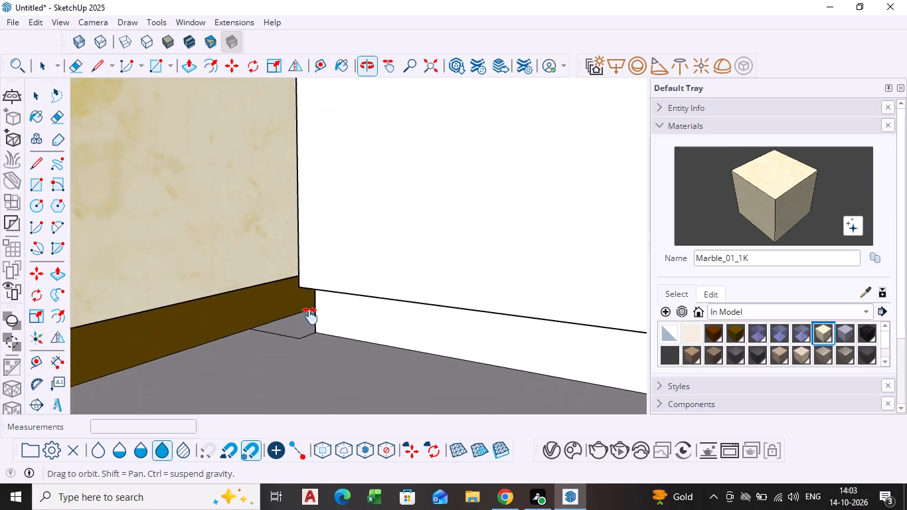
pyautogui.moveTo(310, 316); pyautogui.dragTo(295, 297, button='middle')
pyautogui.moveTo(268, 275); pyautogui.dragTo(359, 313, button='middle')
pyautogui.scroll(4, 380, 299)
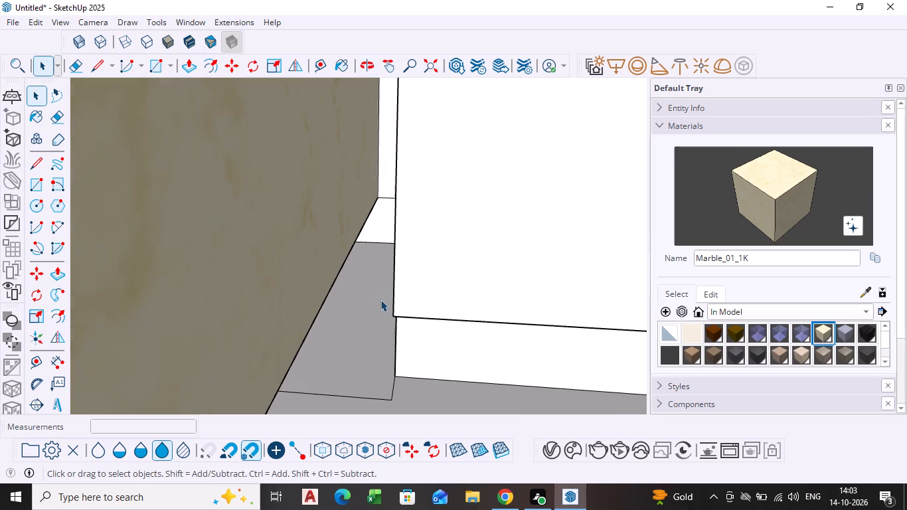
pyautogui.moveTo(385, 292); pyautogui.dragTo(396, 303, button='middle')
pyautogui.scroll(5, 396, 303)
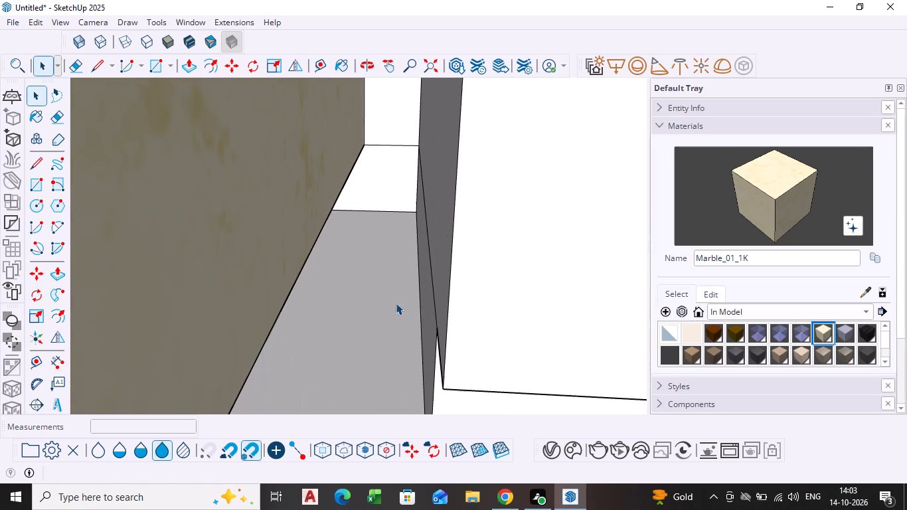
pyautogui.click(441, 305)
pyautogui.press('p')
pyautogui.click(441, 301)
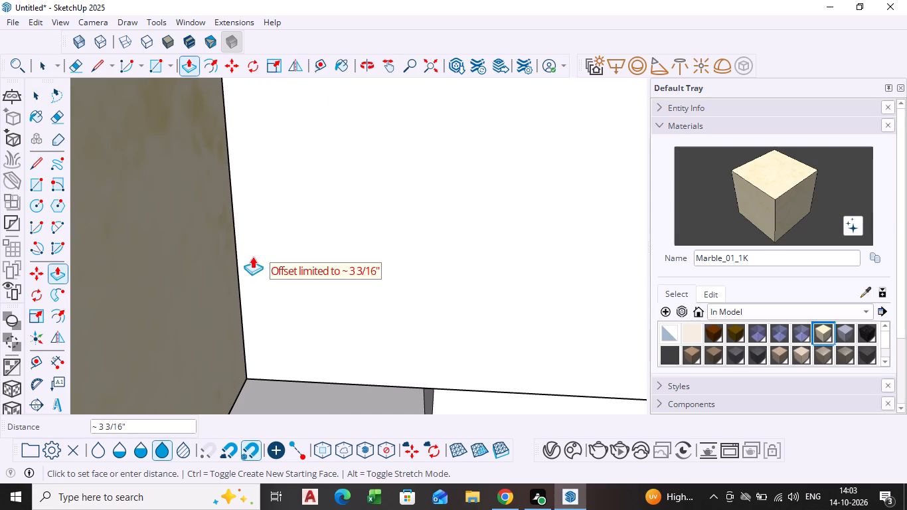
pyautogui.scroll(-6, 222, 251)
pyautogui.click(222, 251)
# Extend the side-wall toe-kick's end face about 3 3/16" toward the back-wall toe-kick.
pyautogui.scroll(-3, 234, 290)
pyautogui.moveTo(234, 297); pyautogui.dragTo(220, 263, button='middle')
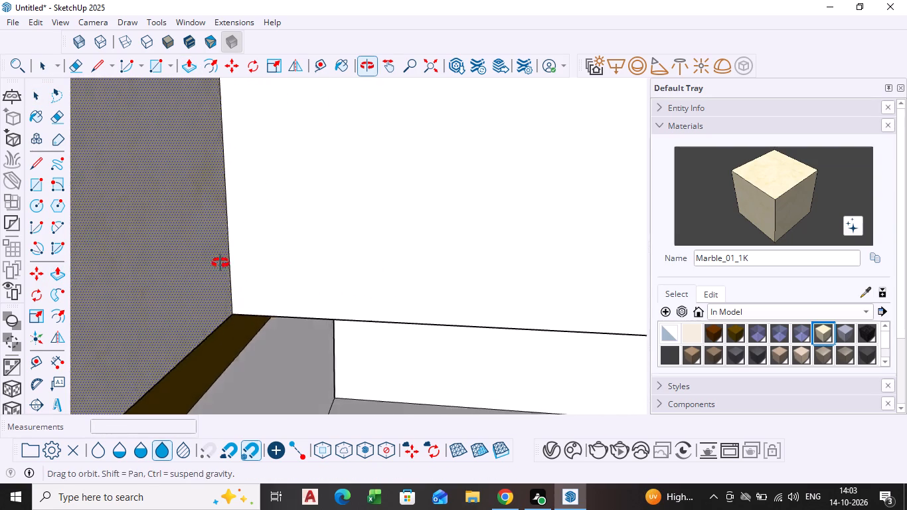
pyautogui.moveTo(220, 263); pyautogui.dragTo(217, 245, button='middle')
pyautogui.scroll(5, 237, 309)
pyautogui.scroll(-2, 304, 347)
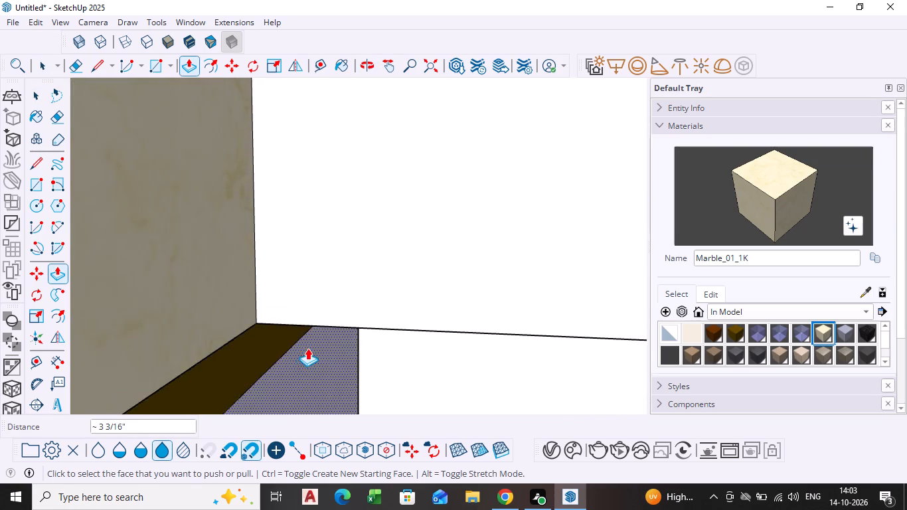
pyautogui.scroll(-1, 307, 348)
pyautogui.moveTo(307, 348); pyautogui.dragTo(323, 315, button='middle')
pyautogui.scroll(5, 350, 324)
pyautogui.moveTo(379, 335); pyautogui.dragTo(387, 341, button='middle')
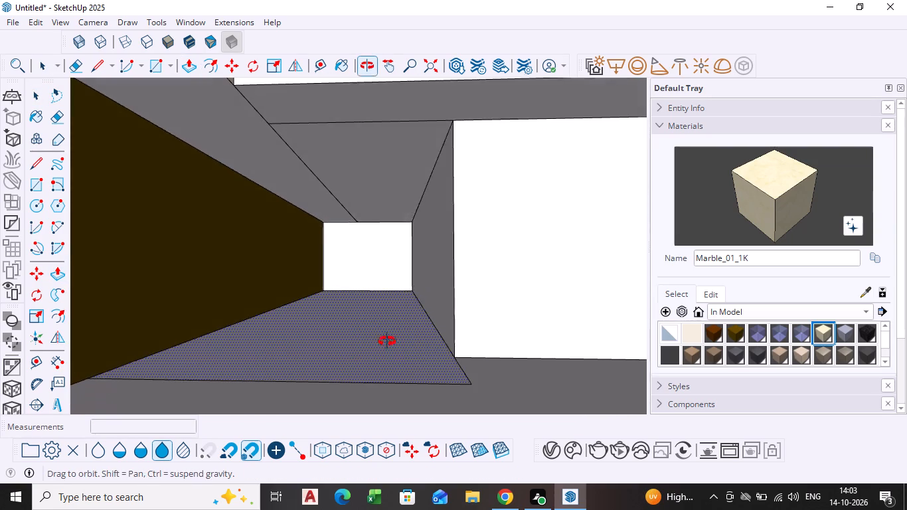
pyautogui.moveTo(387, 341); pyautogui.dragTo(394, 345, button='middle')
pyautogui.click(430, 312)
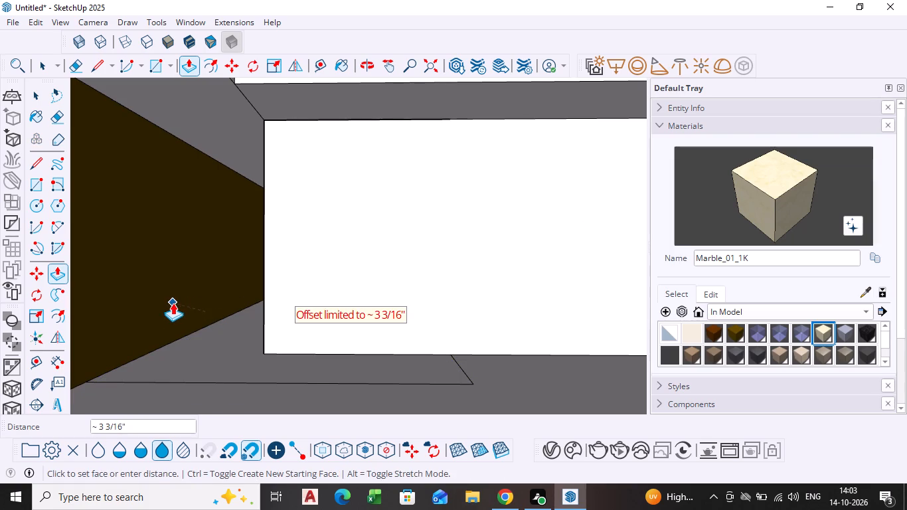
pyautogui.click(173, 303)
pyautogui.click(189, 303)
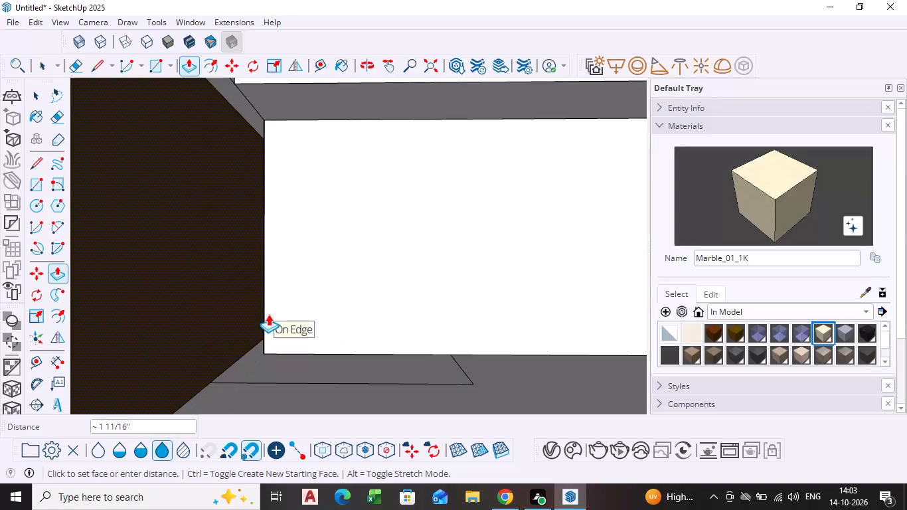
pyautogui.press('Escape')
# Delete the two leftover outline edges on the floor beside the toe-kick corner.
pyautogui.scroll(-6, 264, 317)
pyautogui.moveTo(258, 324); pyautogui.dragTo(266, 329, button='middle')
pyautogui.press('space')
pyautogui.click(309, 362)
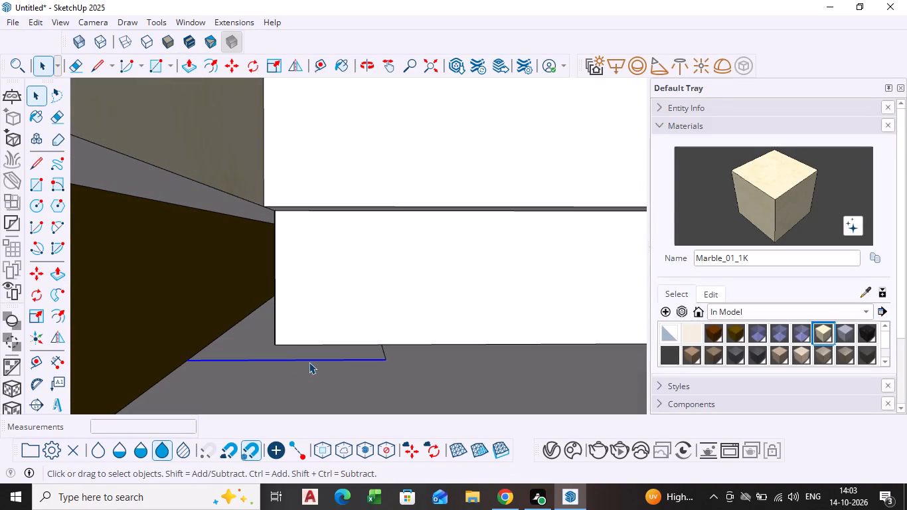
pyautogui.press('Delete')
pyautogui.click(383, 353)
pyautogui.press('Delete')
# Extend the side-wall toe-kick's end face another 2" to close the gap to the back-wall toe-kick.
pyautogui.moveTo(224, 369); pyautogui.dragTo(262, 373, button='middle')
pyautogui.scroll(-1, 228, 369)
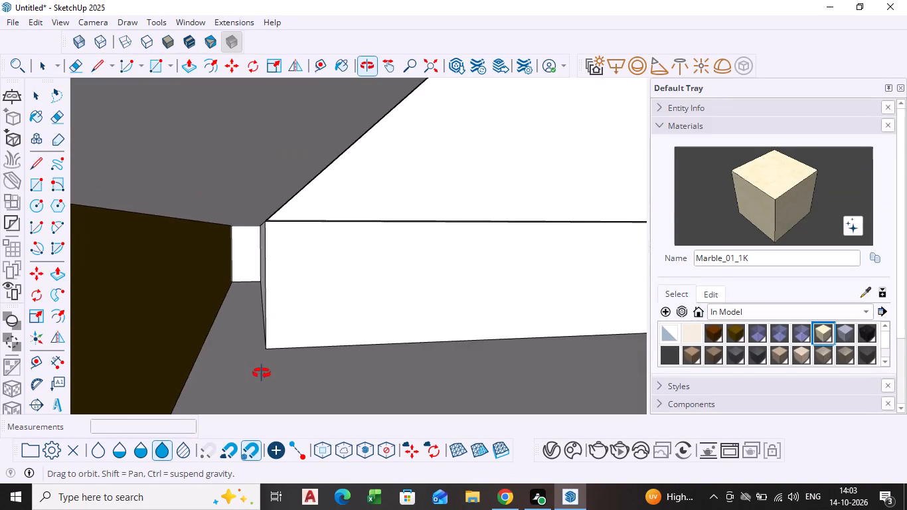
pyautogui.moveTo(262, 373); pyautogui.dragTo(280, 366, button='middle')
pyautogui.scroll(5, 239, 333)
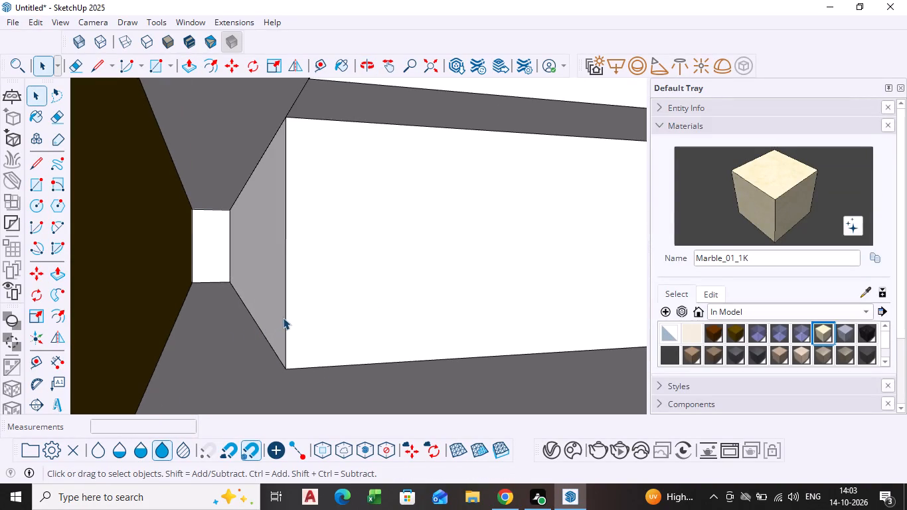
pyautogui.click(283, 317)
pyautogui.press('p')
pyautogui.click(266, 308)
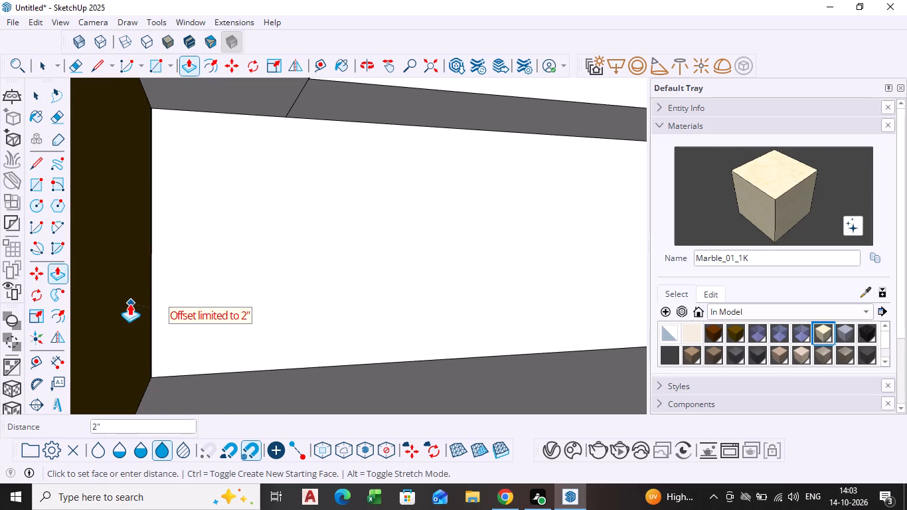
pyautogui.click(119, 305)
pyautogui.scroll(-20, 187, 309)
pyautogui.scroll(-2, 187, 309)
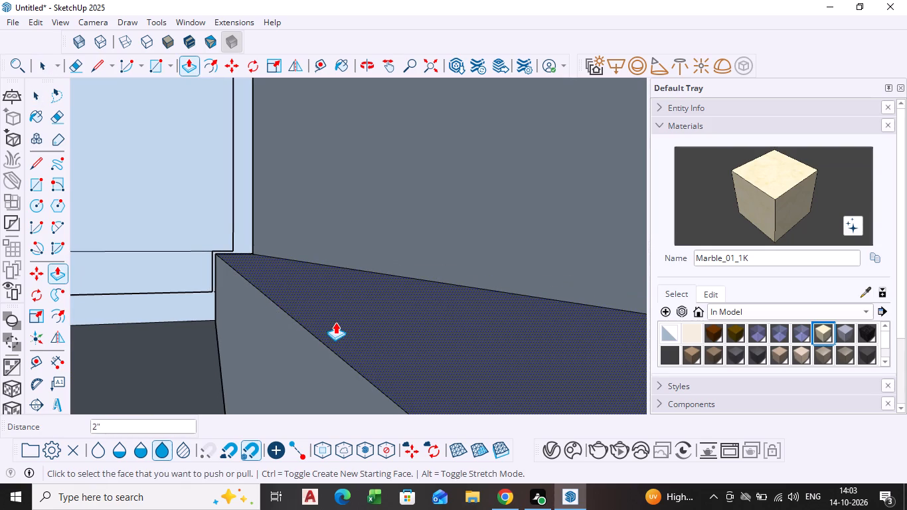
pyautogui.press('space')
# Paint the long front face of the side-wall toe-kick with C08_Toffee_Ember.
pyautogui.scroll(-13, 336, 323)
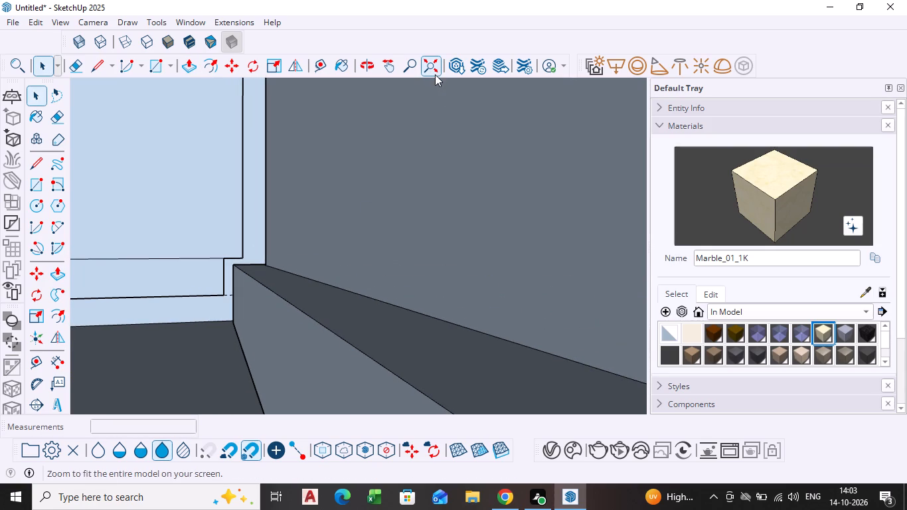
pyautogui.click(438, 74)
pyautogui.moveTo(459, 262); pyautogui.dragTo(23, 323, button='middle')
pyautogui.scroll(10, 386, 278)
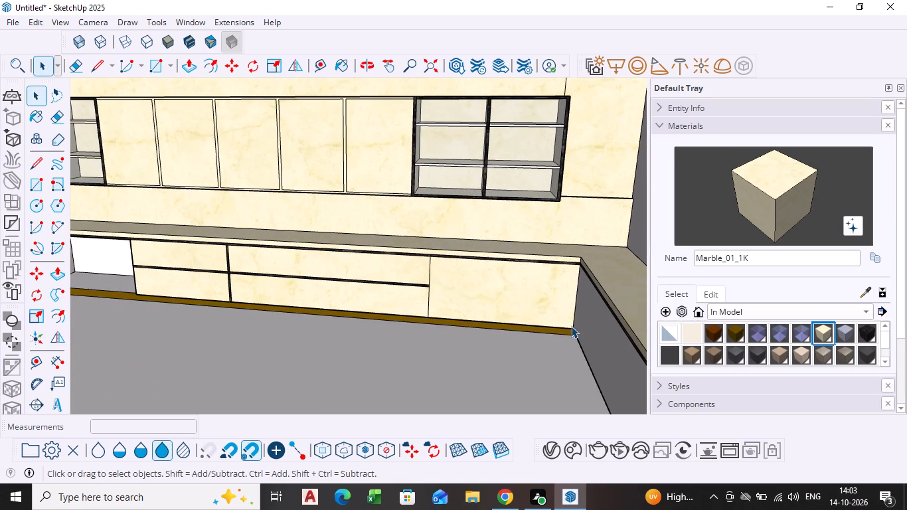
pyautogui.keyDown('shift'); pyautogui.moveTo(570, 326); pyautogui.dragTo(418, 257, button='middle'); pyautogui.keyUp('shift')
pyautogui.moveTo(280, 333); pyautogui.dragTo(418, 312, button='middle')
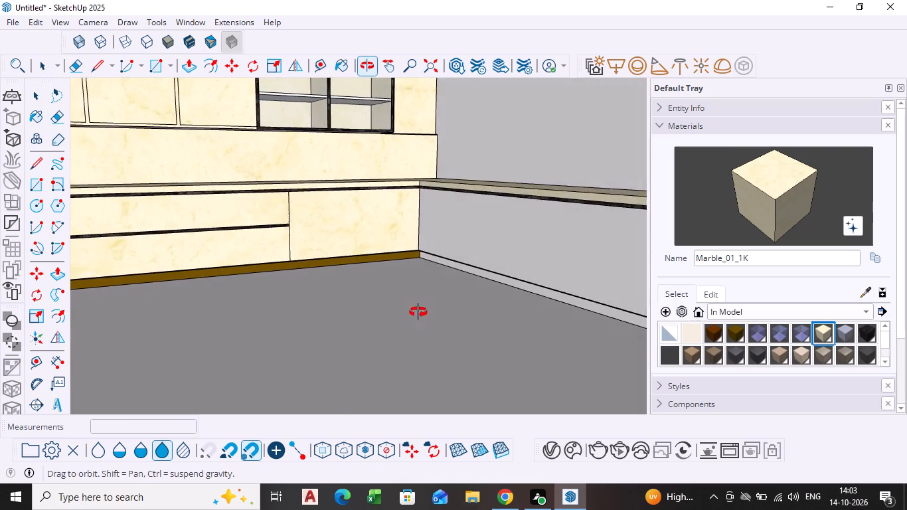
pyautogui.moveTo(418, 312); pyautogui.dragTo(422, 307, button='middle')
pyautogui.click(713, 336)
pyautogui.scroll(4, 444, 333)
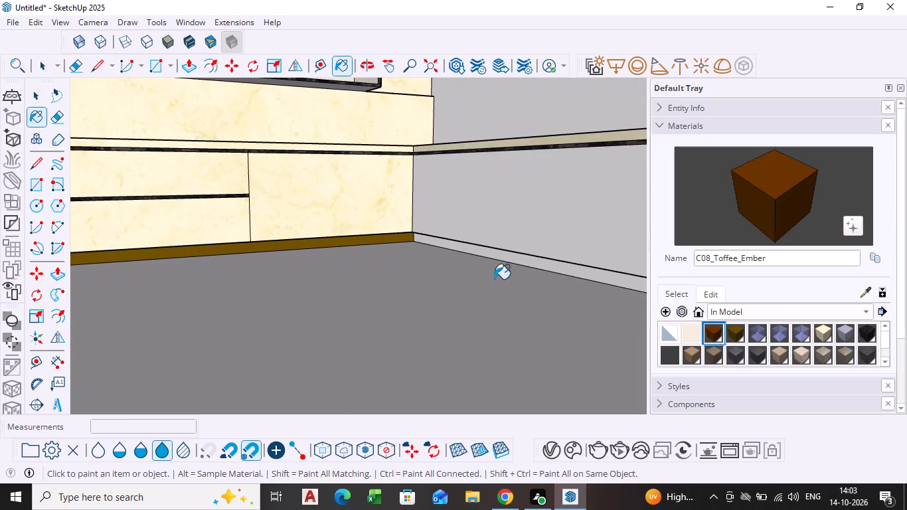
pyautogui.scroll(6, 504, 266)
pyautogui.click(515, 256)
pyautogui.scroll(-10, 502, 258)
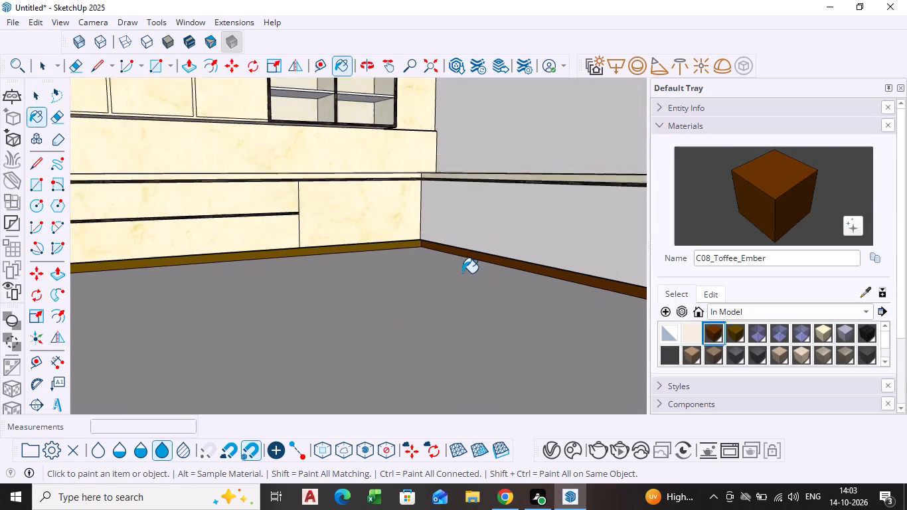
# Paint the side-wall toe-kick's front face with D08_Bronzed_Mustard to match the back-wall toe-kick.
pyautogui.scroll(-1, 462, 273)
pyautogui.scroll(16, 467, 249)
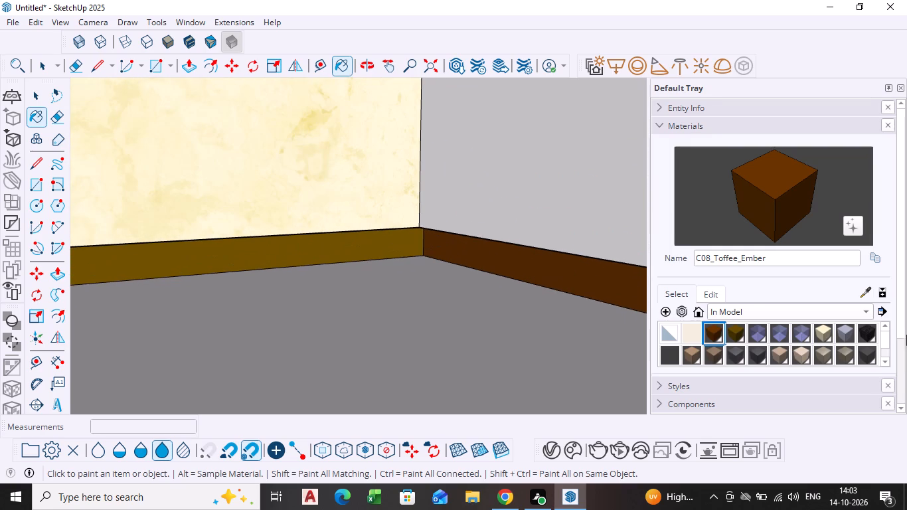
pyautogui.click(734, 337)
pyautogui.click(584, 282)
pyautogui.scroll(-4, 396, 278)
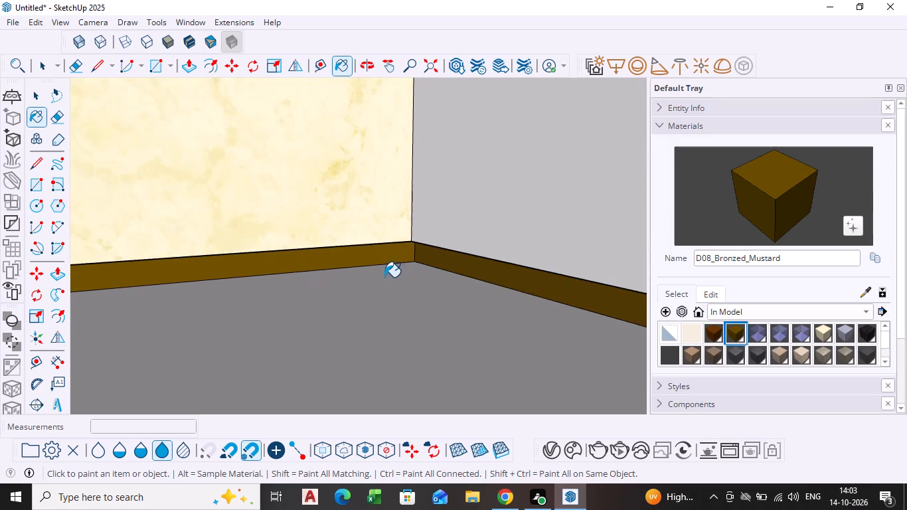
pyautogui.scroll(-15, 384, 277)
pyautogui.press('space')
# Paint the toe-kick face at the free end of the side-wall base run with D08_Bronzed_Mustard.
pyautogui.scroll(-11, 369, 311)
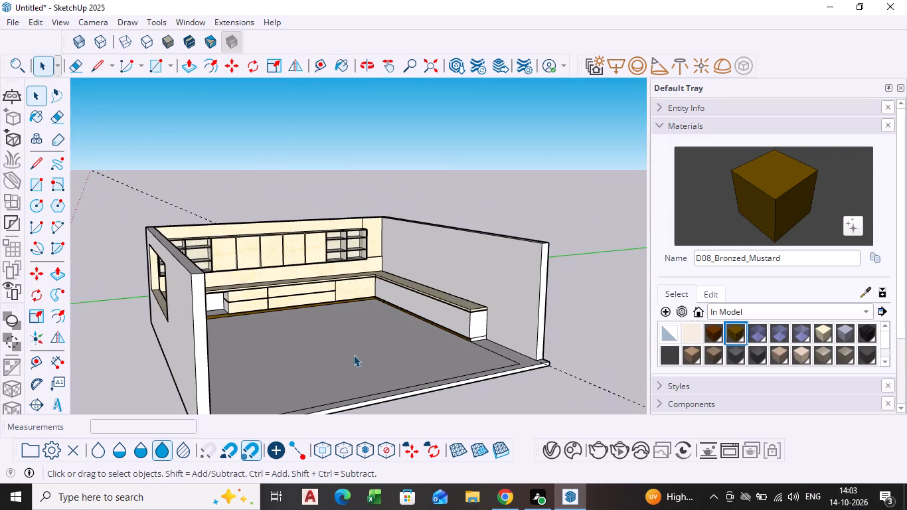
pyautogui.moveTo(348, 355); pyautogui.dragTo(290, 368, button='middle')
pyautogui.scroll(-1, 289, 368)
pyautogui.scroll(4, 186, 348)
pyautogui.scroll(9, 592, 365)
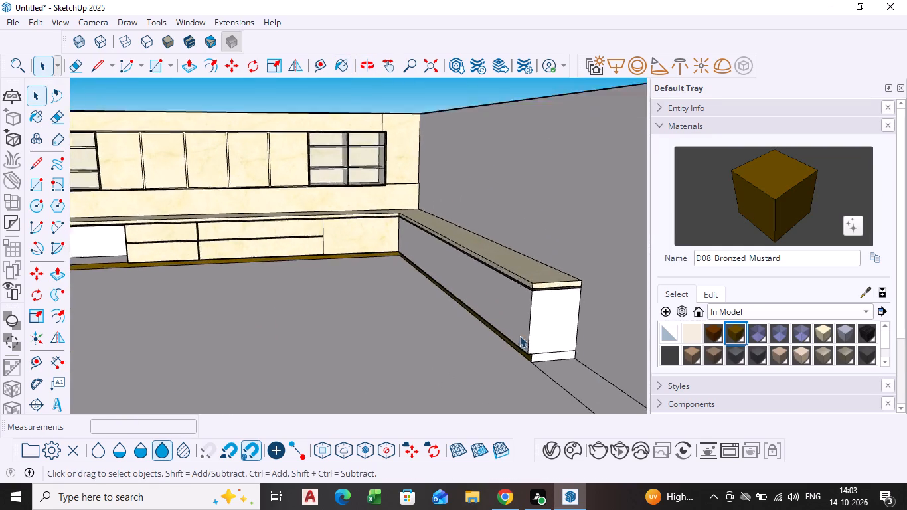
pyautogui.scroll(1, 519, 335)
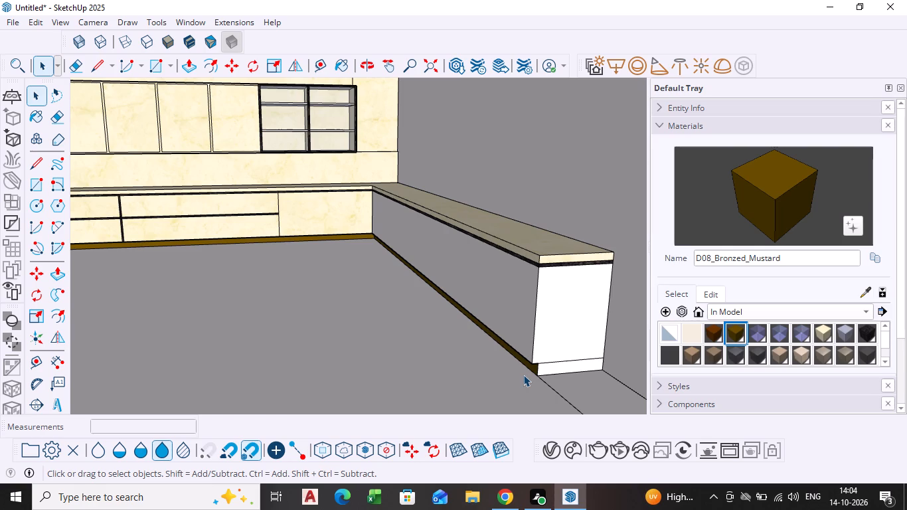
pyautogui.scroll(1, 523, 375)
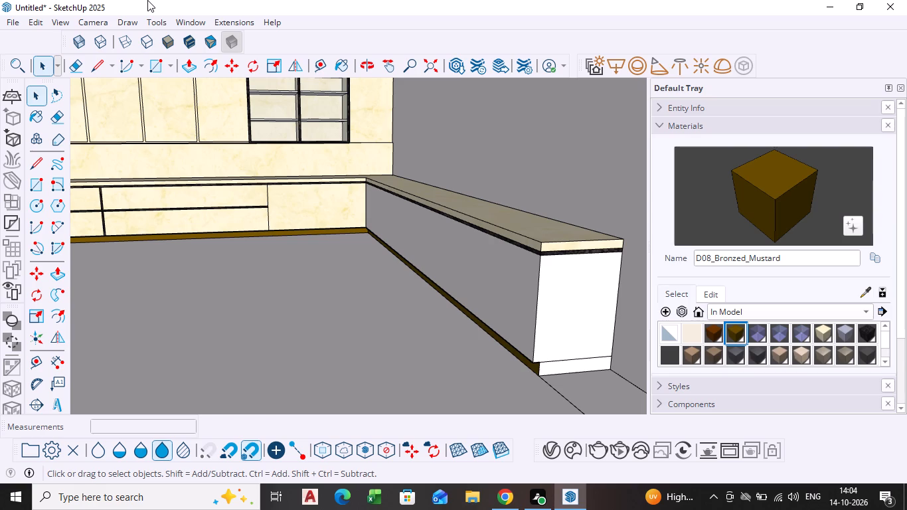
pyautogui.scroll(2, 0, 0)
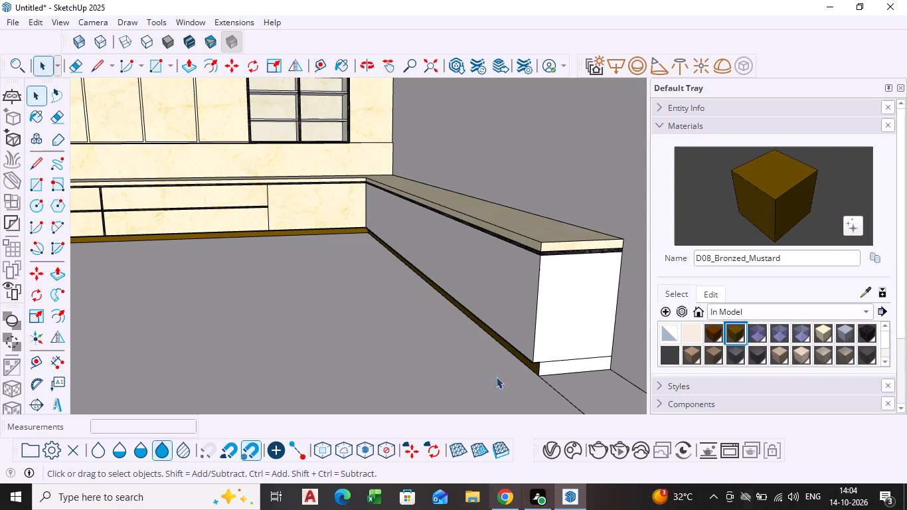
pyautogui.click(732, 331)
pyautogui.scroll(8, 444, 395)
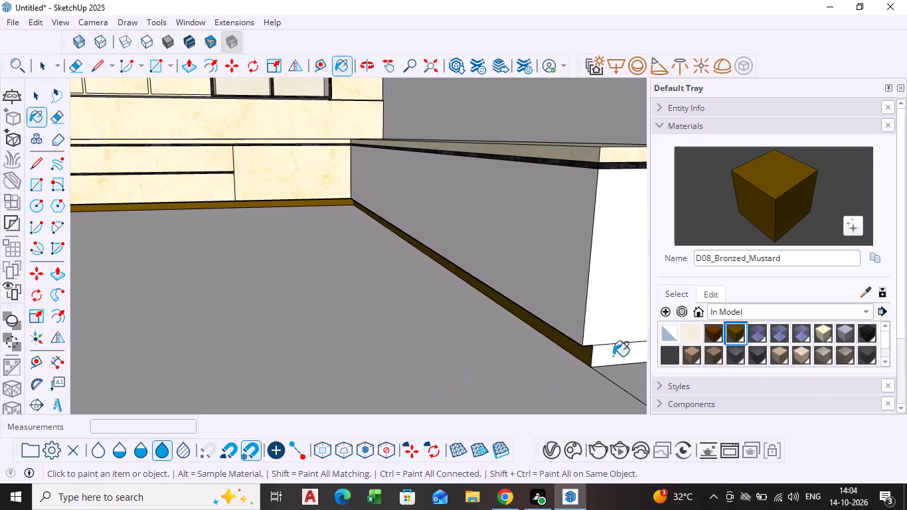
pyautogui.click(612, 355)
pyautogui.scroll(-11, 505, 357)
pyautogui.moveTo(502, 359); pyautogui.dragTo(461, 386, button='middle')
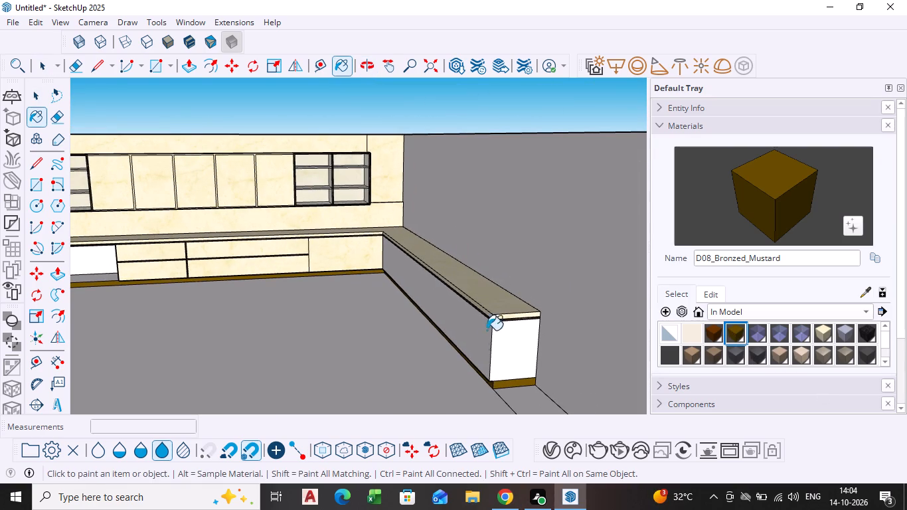
pyautogui.press('space')
# Copy the side-wall countertop's rear edge upward onto the side wall.
pyautogui.scroll(-2, 404, 372)
pyautogui.moveTo(404, 373); pyautogui.dragTo(548, 396, button='middle')
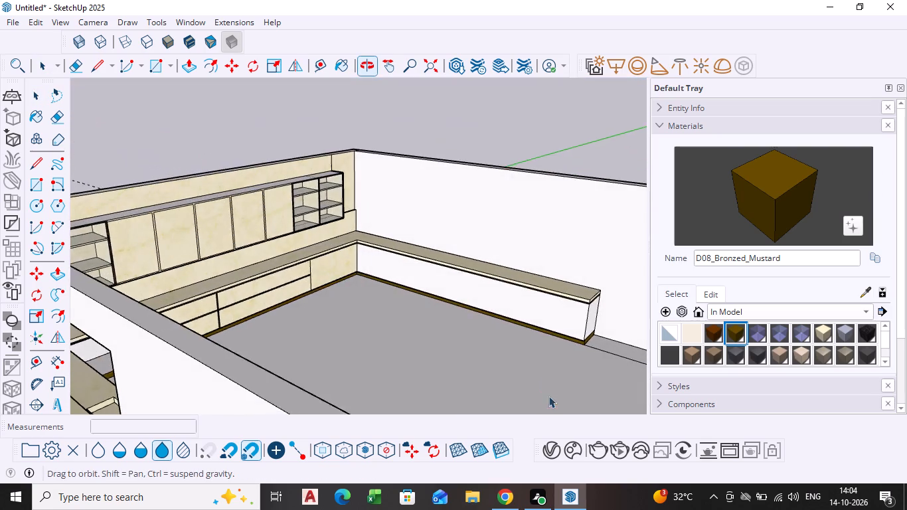
pyautogui.moveTo(548, 396); pyautogui.dragTo(548, 397, button='middle')
pyautogui.scroll(9, 531, 344)
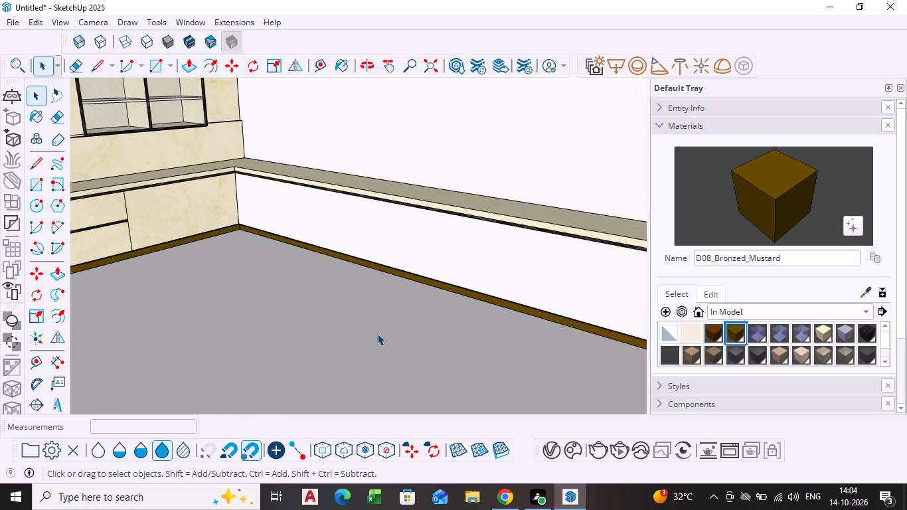
pyautogui.scroll(-3, 288, 193)
pyautogui.moveTo(276, 194); pyautogui.dragTo(236, 250, button='middle')
pyautogui.keyDown('shift'); pyautogui.scroll(-1, 275, 195); pyautogui.keyUp('shift')
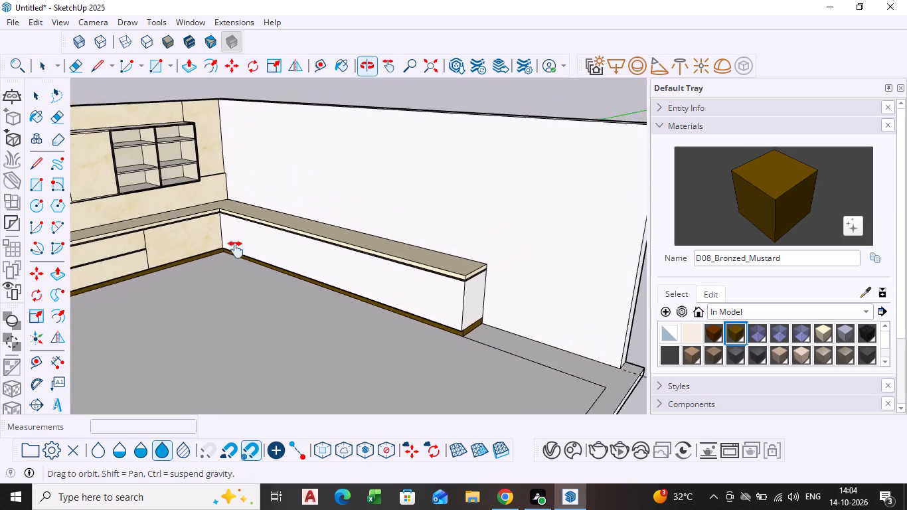
pyautogui.moveTo(236, 250); pyautogui.dragTo(234, 257, button='middle')
pyautogui.scroll(4, 237, 252)
pyautogui.click(273, 229)
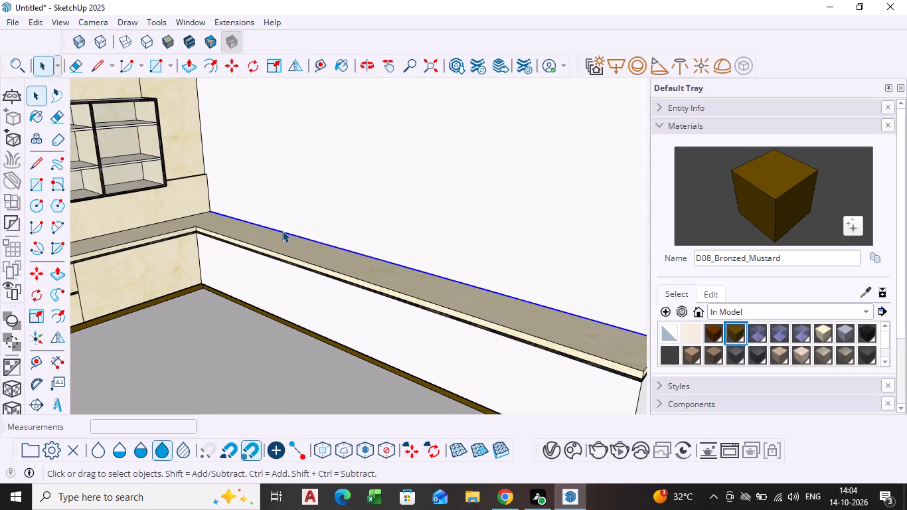
pyautogui.press('m')
pyautogui.click(282, 230)
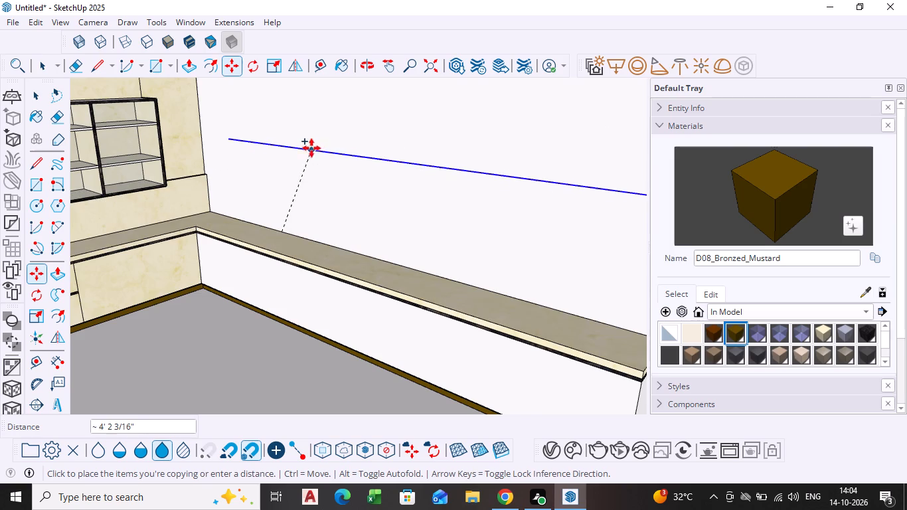
pyautogui.scroll(-2, 308, 167)
pyautogui.moveTo(307, 167); pyautogui.dragTo(276, 177, button='middle')
pyautogui.keyDown('shift'); pyautogui.scroll(-1, 307, 167); pyautogui.keyUp('shift')
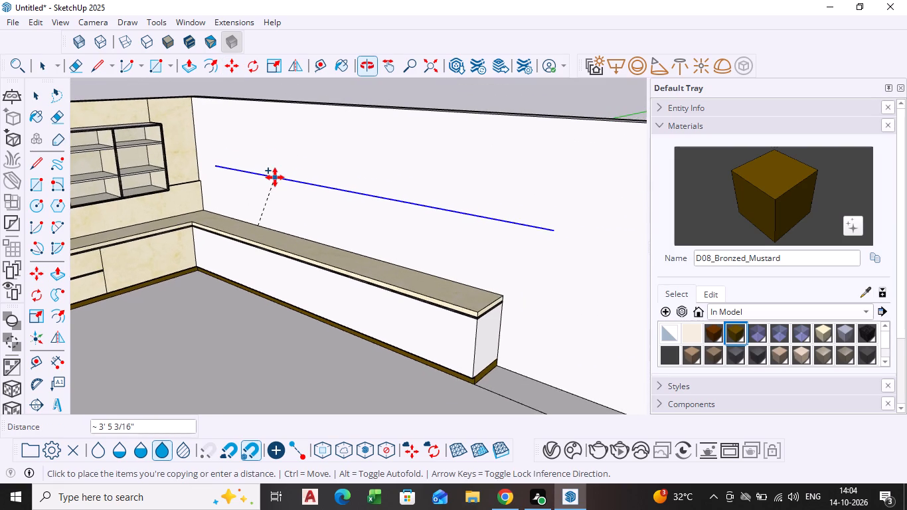
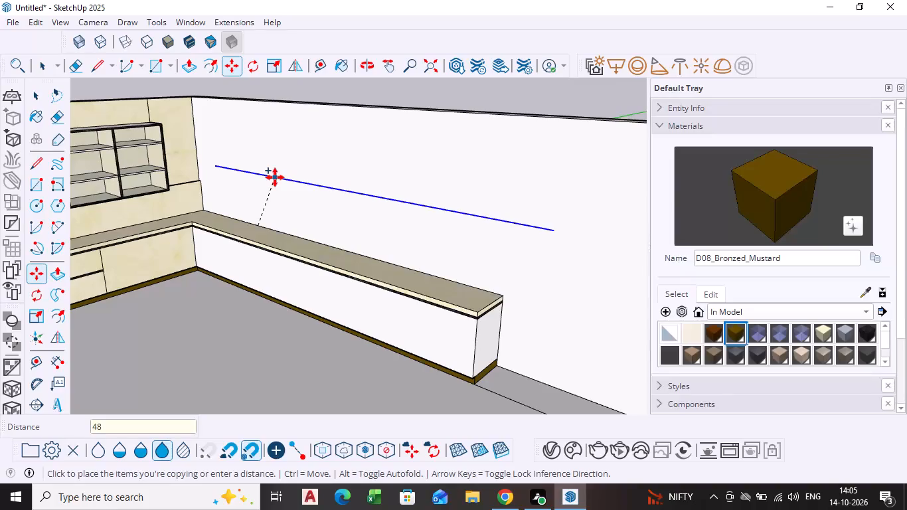
# Copy the selected horizontal line 48 inches up along the side wall above the counter.
pyautogui.press('Return')
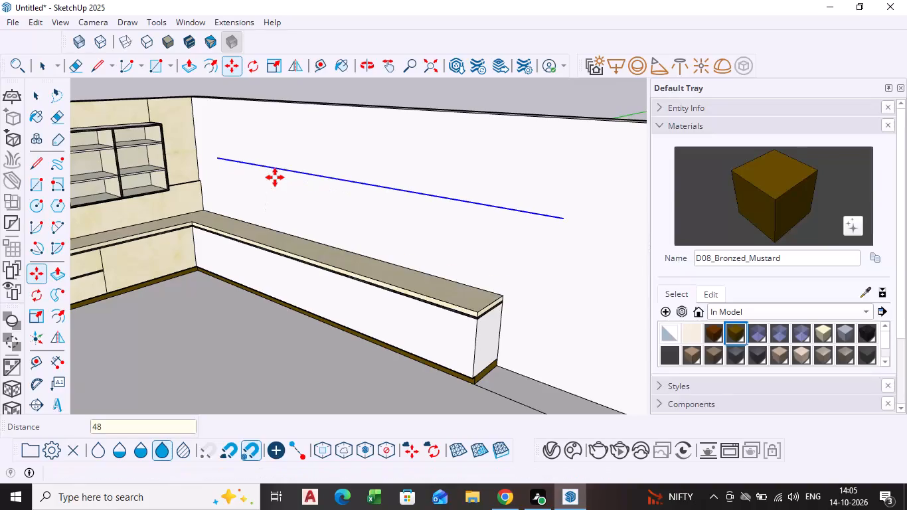
pyautogui.press('space')
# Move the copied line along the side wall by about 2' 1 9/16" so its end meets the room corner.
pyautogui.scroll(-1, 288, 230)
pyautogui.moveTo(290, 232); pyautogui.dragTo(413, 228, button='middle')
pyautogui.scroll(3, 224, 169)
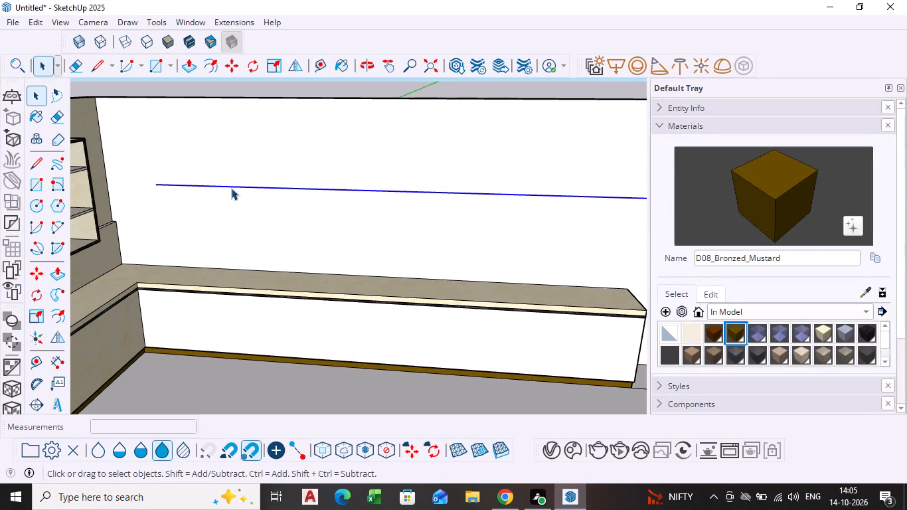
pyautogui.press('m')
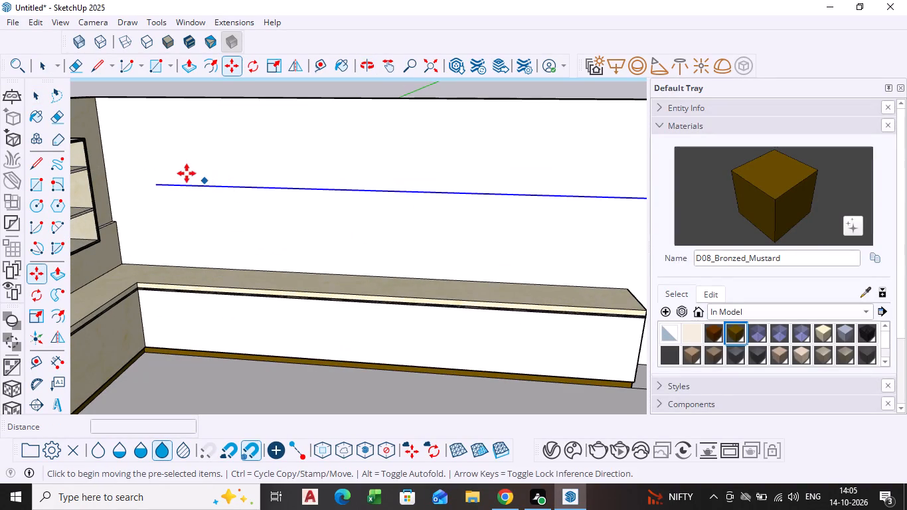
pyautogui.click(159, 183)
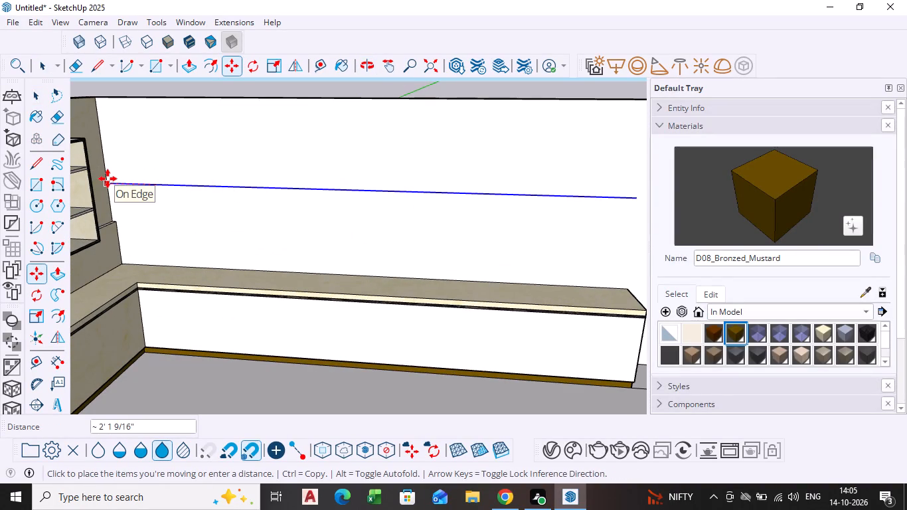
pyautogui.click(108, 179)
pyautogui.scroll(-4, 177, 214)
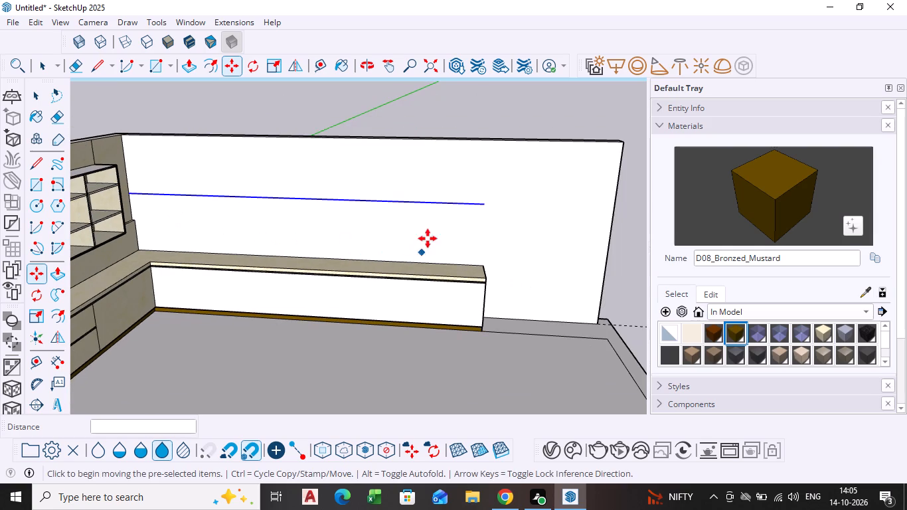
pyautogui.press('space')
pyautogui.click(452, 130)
# Examine the moved line's position on the side wall relative to the room corner, the counter and the shelf unit.
pyautogui.moveTo(399, 238); pyautogui.dragTo(424, 208, button='middle')
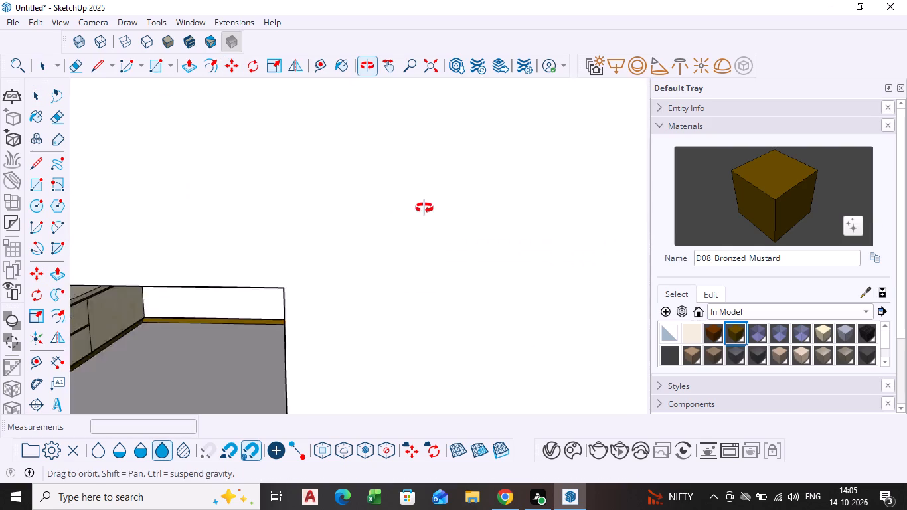
pyautogui.moveTo(424, 208); pyautogui.dragTo(359, 257, button='middle')
pyautogui.scroll(5, 359, 228)
pyautogui.scroll(-3, 359, 228)
pyautogui.keyDown('shift'); pyautogui.moveTo(352, 245); pyautogui.dragTo(349, 248, button='middle'); pyautogui.keyUp('shift')
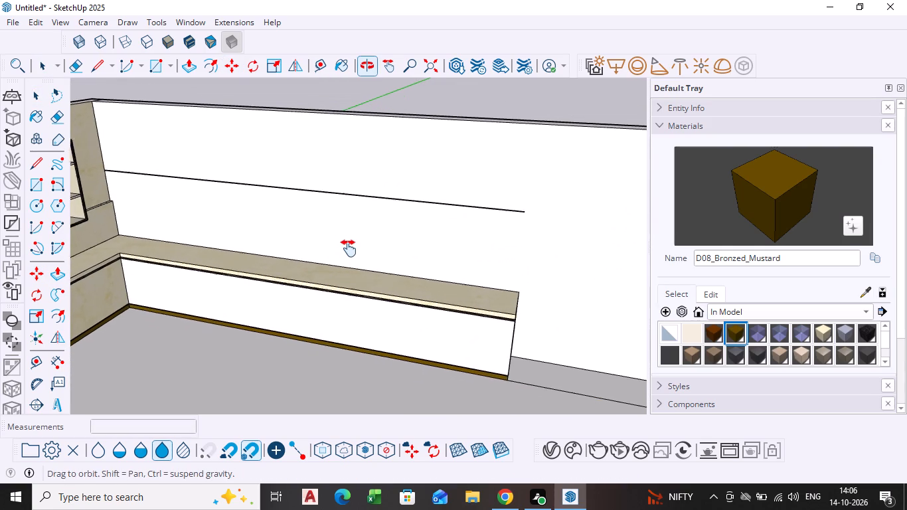
pyautogui.keyDown('shift'); pyautogui.moveTo(349, 248); pyautogui.dragTo(398, 251, button='middle'); pyautogui.keyUp('shift')
pyautogui.scroll(3, 195, 212)
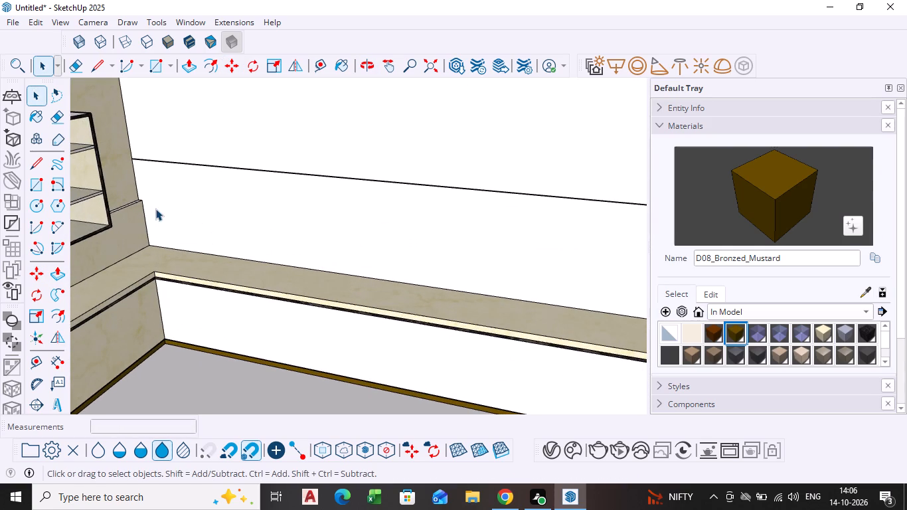
pyautogui.scroll(-3, 242, 220)
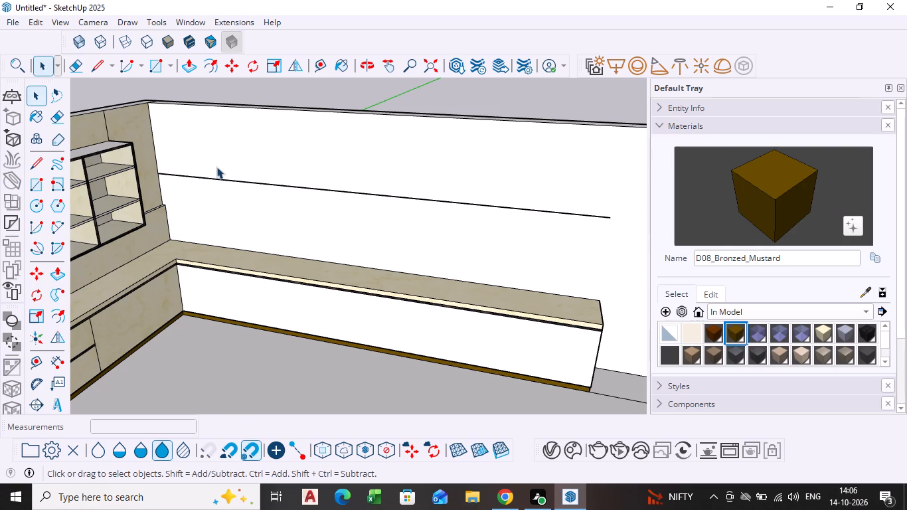
pyautogui.scroll(2, 184, 167)
pyautogui.moveTo(175, 191); pyautogui.dragTo(77, 175, button='middle')
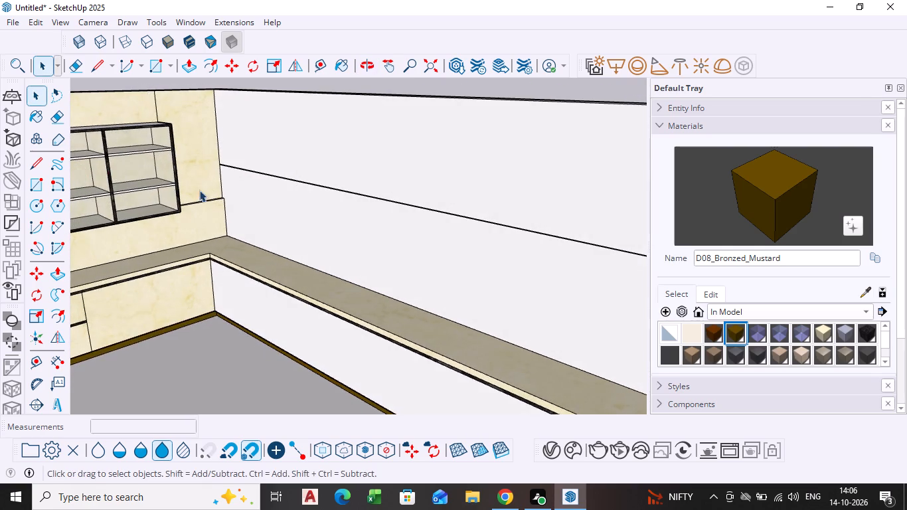
pyautogui.scroll(2, 212, 190)
pyautogui.moveTo(212, 190); pyautogui.dragTo(307, 217, button='middle')
pyautogui.scroll(-1, 212, 190)
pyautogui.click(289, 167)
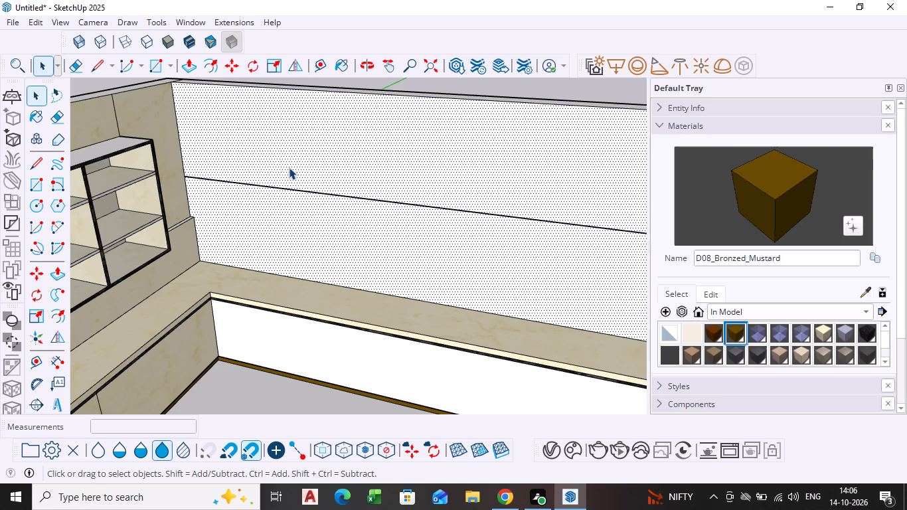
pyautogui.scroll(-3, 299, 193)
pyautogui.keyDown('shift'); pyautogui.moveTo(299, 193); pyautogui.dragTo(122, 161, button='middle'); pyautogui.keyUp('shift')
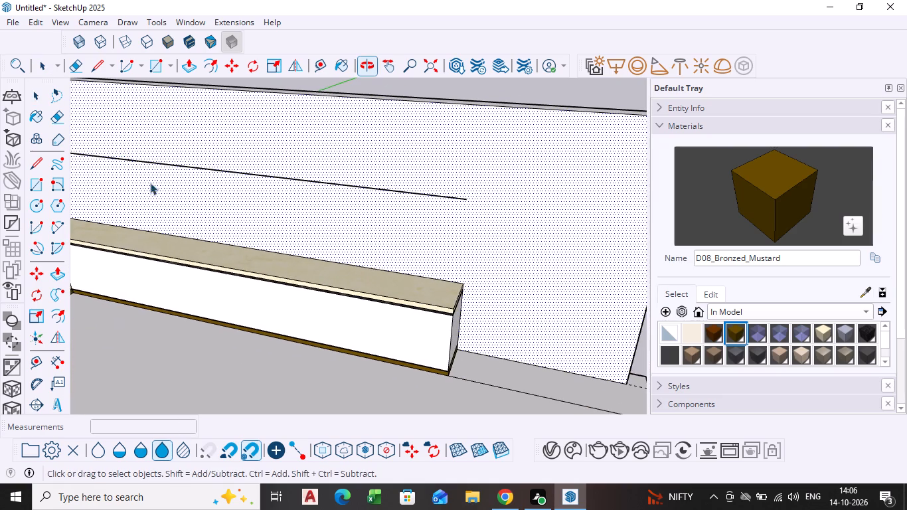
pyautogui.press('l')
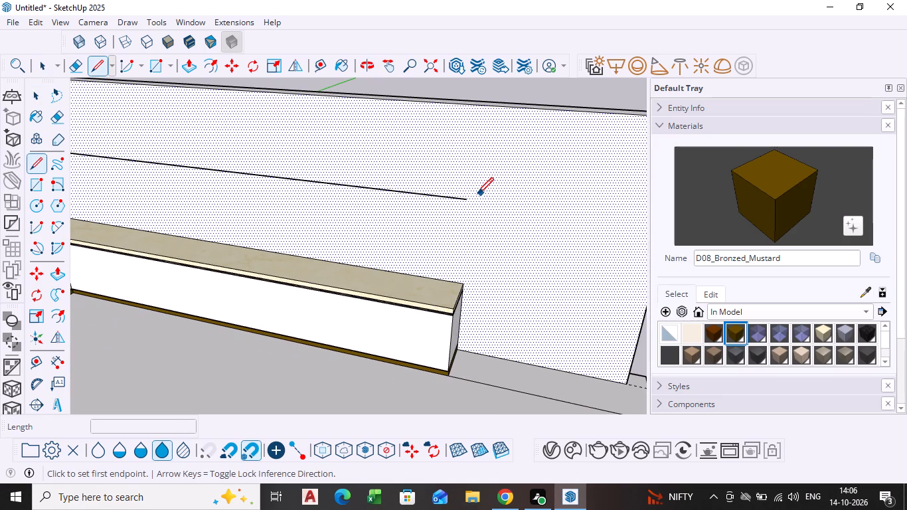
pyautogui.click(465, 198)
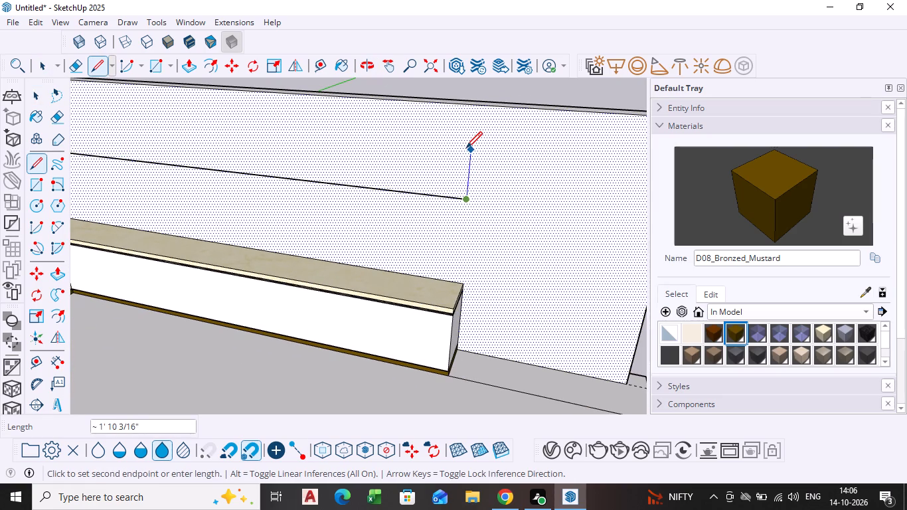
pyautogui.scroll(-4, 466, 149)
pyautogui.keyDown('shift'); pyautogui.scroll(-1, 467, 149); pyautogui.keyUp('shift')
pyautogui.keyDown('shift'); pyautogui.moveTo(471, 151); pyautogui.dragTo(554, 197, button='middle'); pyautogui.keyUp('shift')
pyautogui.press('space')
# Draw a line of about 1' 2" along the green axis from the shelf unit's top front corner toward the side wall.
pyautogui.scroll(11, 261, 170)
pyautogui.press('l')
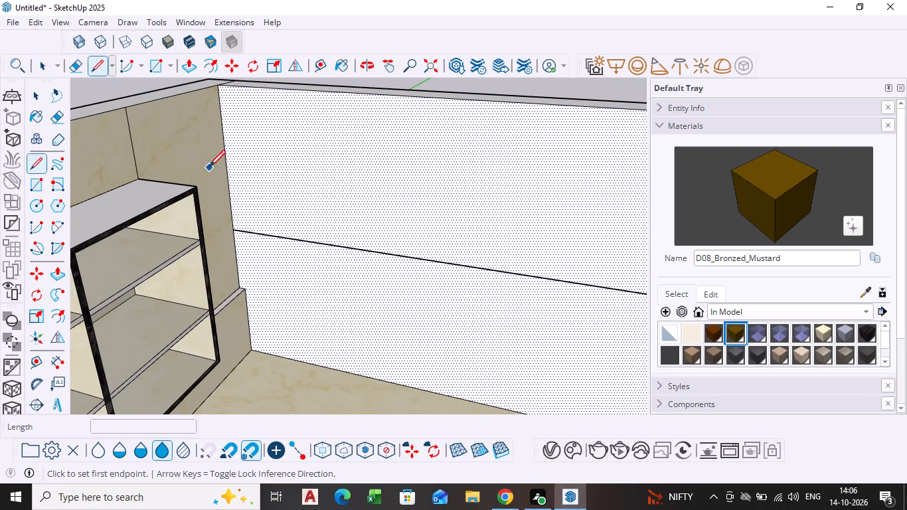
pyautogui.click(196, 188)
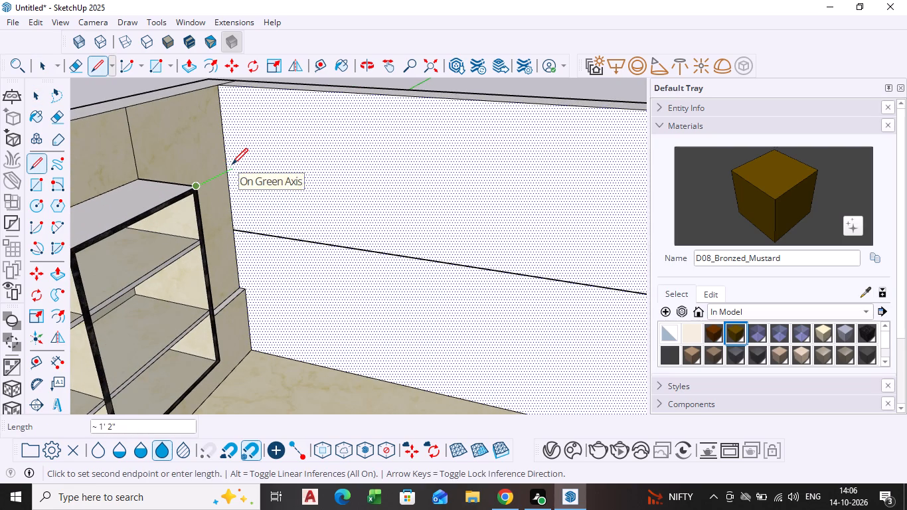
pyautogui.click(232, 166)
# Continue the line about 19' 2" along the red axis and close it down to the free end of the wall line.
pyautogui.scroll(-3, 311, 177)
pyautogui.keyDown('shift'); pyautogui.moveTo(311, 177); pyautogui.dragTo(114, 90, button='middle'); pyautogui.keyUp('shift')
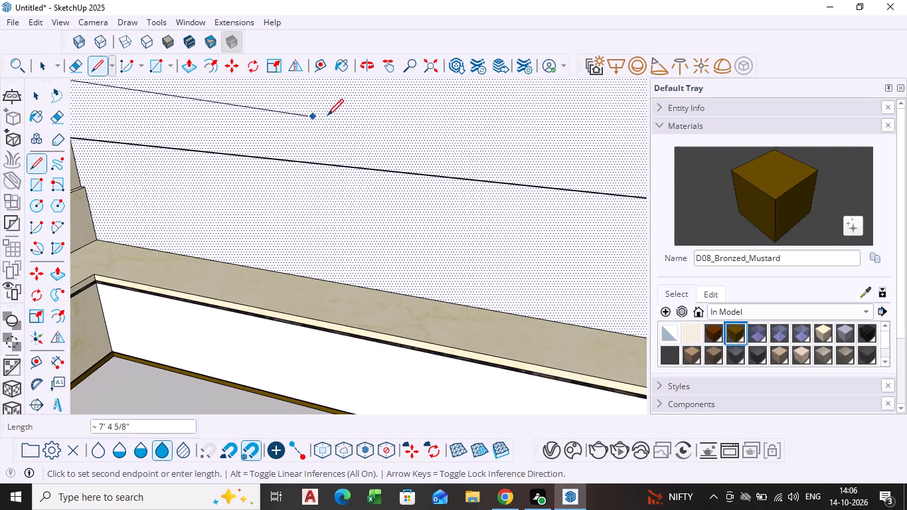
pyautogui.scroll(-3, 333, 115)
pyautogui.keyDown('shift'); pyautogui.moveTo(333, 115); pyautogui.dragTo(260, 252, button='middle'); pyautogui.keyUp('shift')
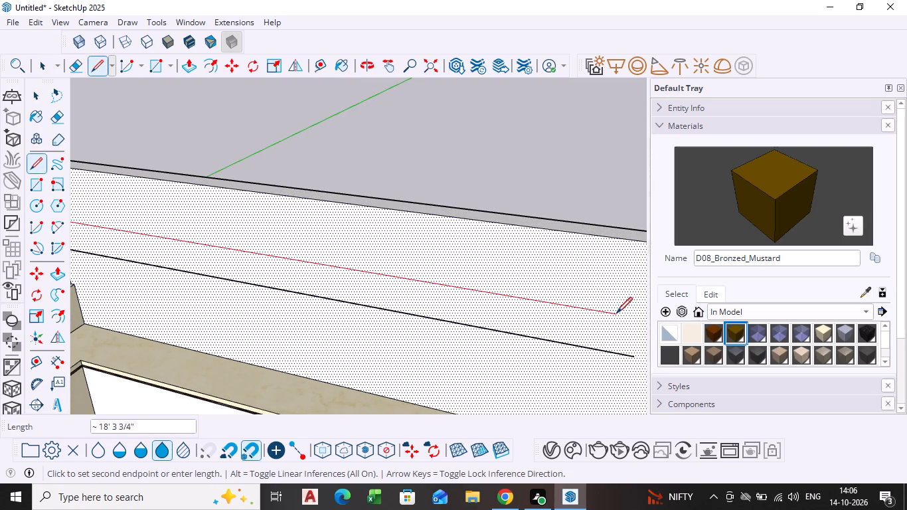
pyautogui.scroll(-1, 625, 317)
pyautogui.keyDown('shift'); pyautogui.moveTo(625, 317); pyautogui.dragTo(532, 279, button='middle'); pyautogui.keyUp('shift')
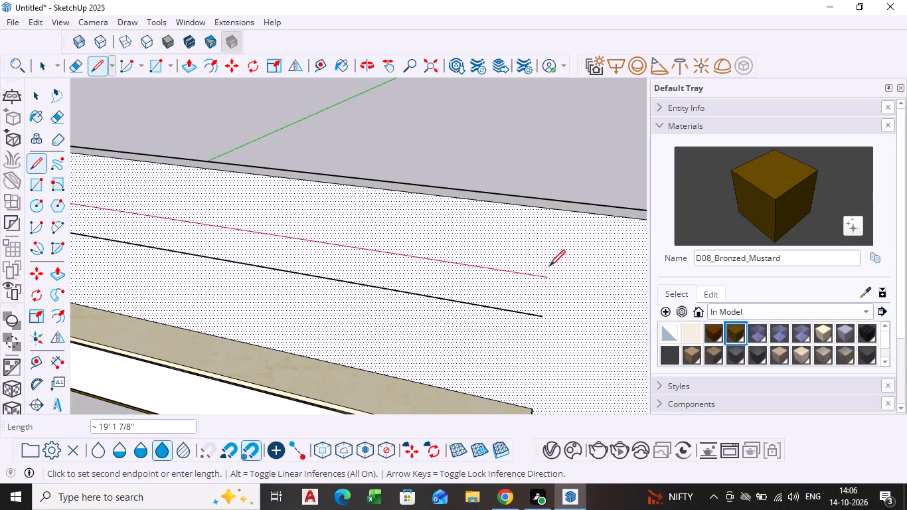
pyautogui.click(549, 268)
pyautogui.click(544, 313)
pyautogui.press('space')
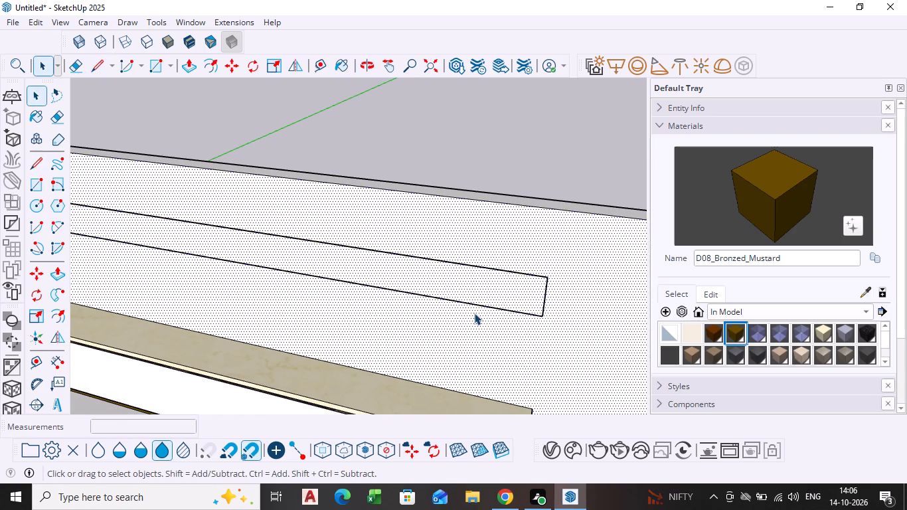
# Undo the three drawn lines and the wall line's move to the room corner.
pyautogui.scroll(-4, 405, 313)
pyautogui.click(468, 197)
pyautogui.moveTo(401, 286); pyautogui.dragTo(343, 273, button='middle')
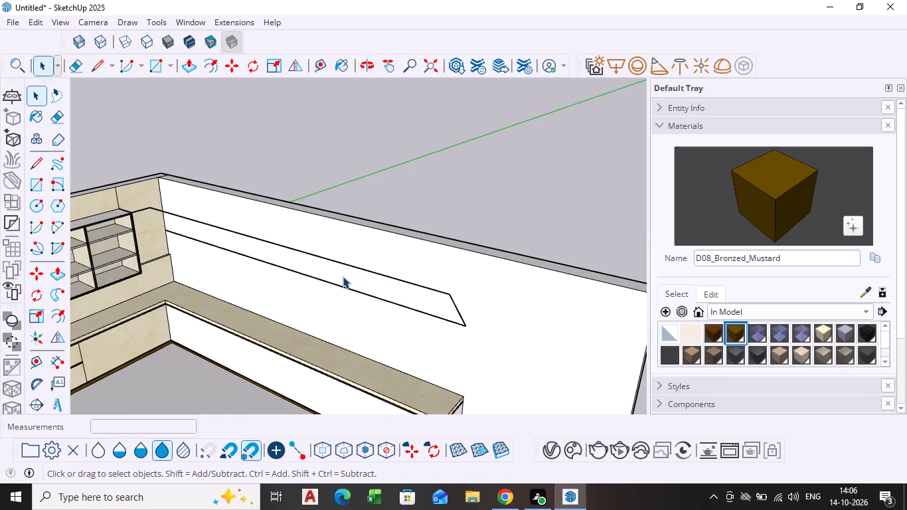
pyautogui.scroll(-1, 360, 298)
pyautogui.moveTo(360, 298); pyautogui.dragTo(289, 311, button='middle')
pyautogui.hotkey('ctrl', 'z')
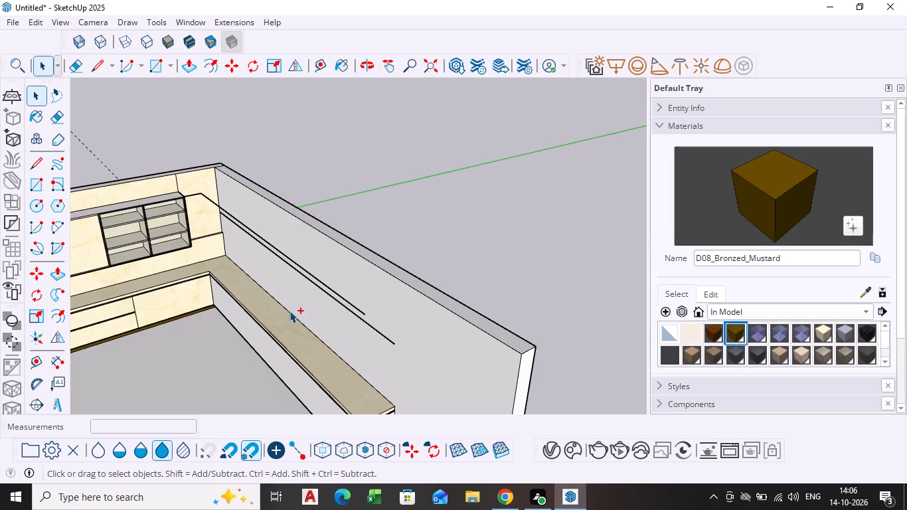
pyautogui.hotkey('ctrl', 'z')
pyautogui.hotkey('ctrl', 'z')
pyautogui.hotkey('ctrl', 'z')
# Examine the shelf unit's top corner in relation to the horizontal line on the side wall.
pyautogui.moveTo(280, 288); pyautogui.dragTo(279, 277, button='middle')
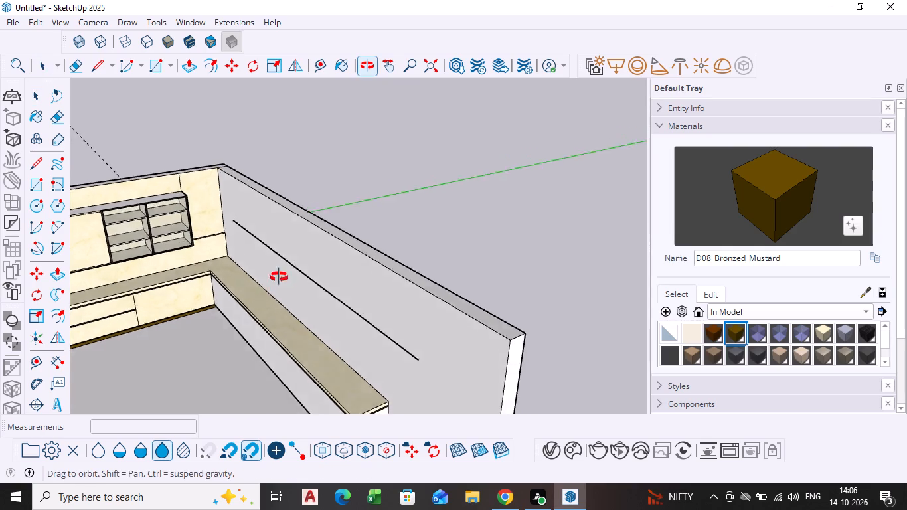
pyautogui.moveTo(279, 277); pyautogui.dragTo(327, 253, button='middle')
pyautogui.scroll(3, 325, 252)
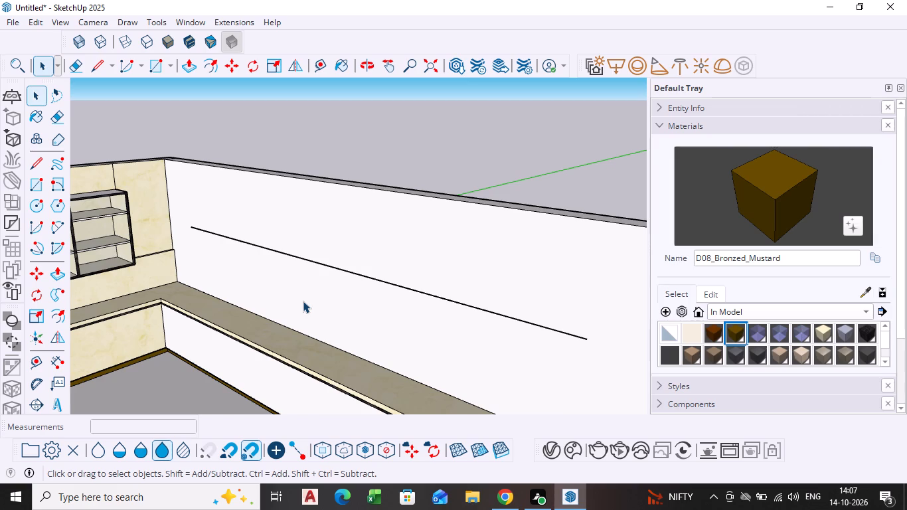
pyautogui.moveTo(228, 296); pyautogui.dragTo(203, 301, button='middle')
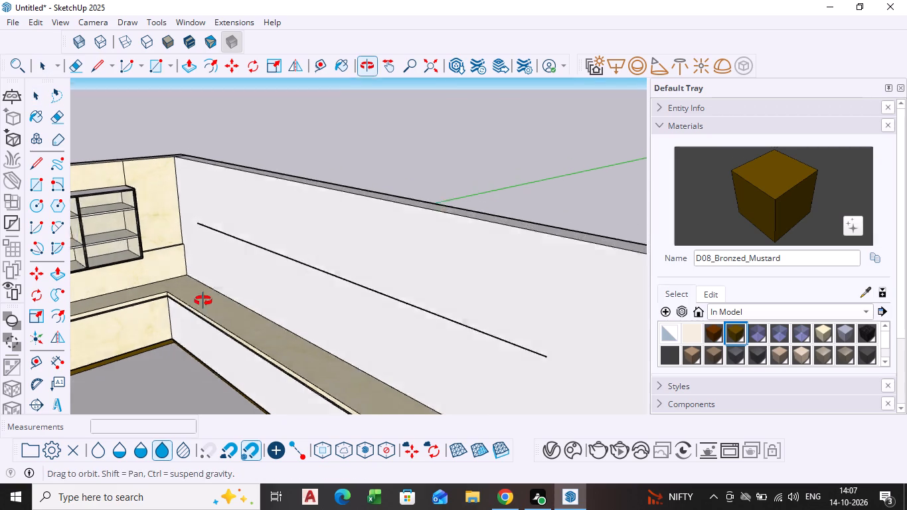
pyautogui.moveTo(203, 301); pyautogui.dragTo(169, 307, button='middle')
pyautogui.scroll(5, 155, 209)
pyautogui.moveTo(163, 219); pyautogui.dragTo(147, 228, button='middle')
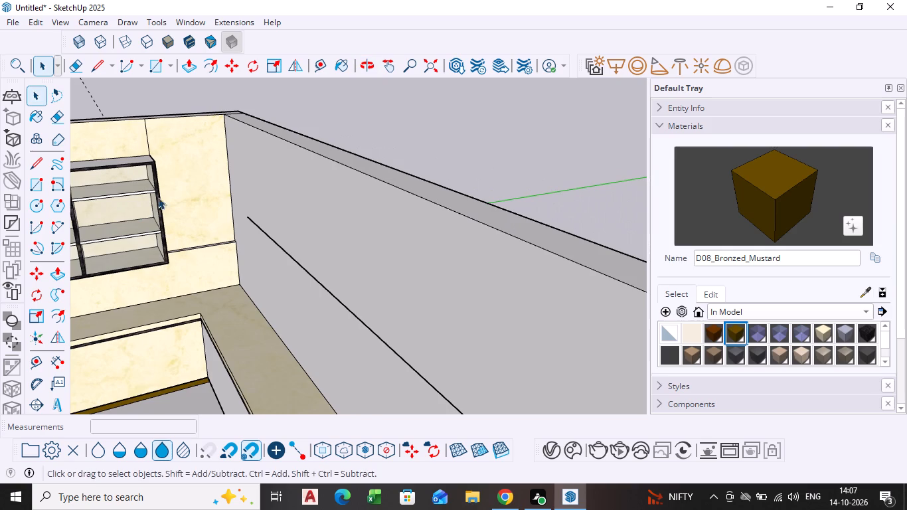
pyautogui.scroll(-5, 214, 260)
pyautogui.moveTo(216, 279); pyautogui.dragTo(362, 273, button='middle')
pyautogui.click(349, 266)
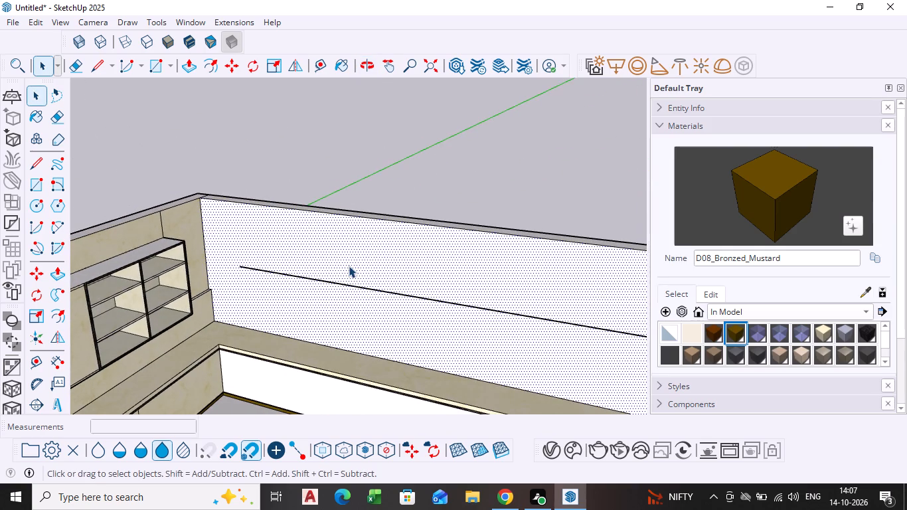
pyautogui.scroll(-4, 212, 286)
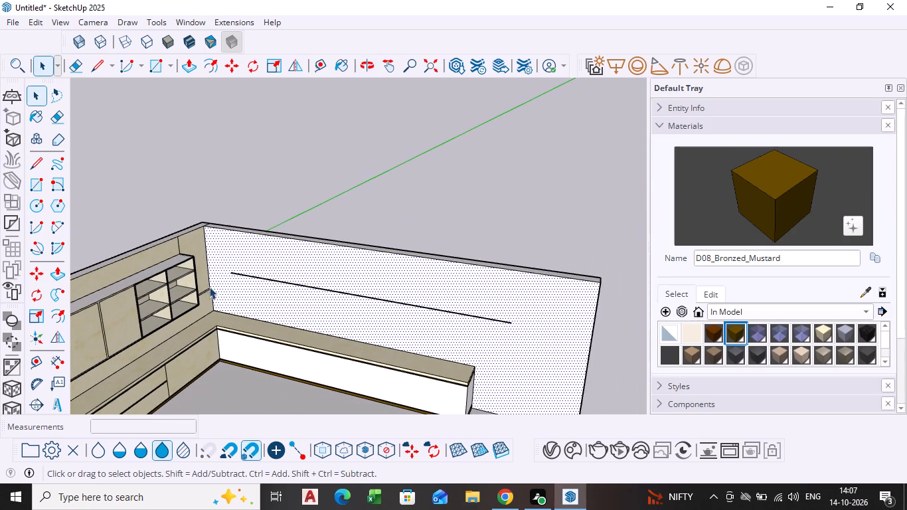
pyautogui.moveTo(218, 258); pyautogui.dragTo(183, 255, button='middle')
pyautogui.scroll(9, 159, 230)
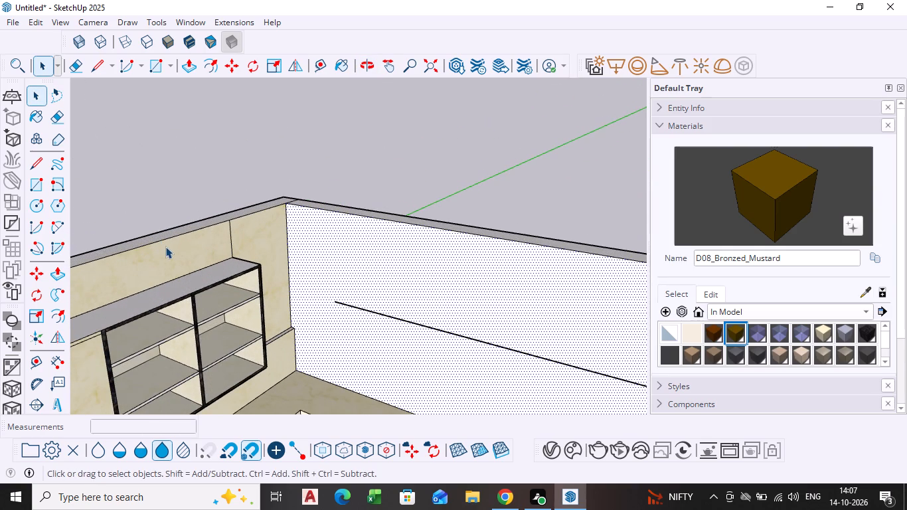
# Place a Tape Measure guide from the shelf unit's top back corner along the green axis toward the side wall.
pyautogui.click(37, 355)
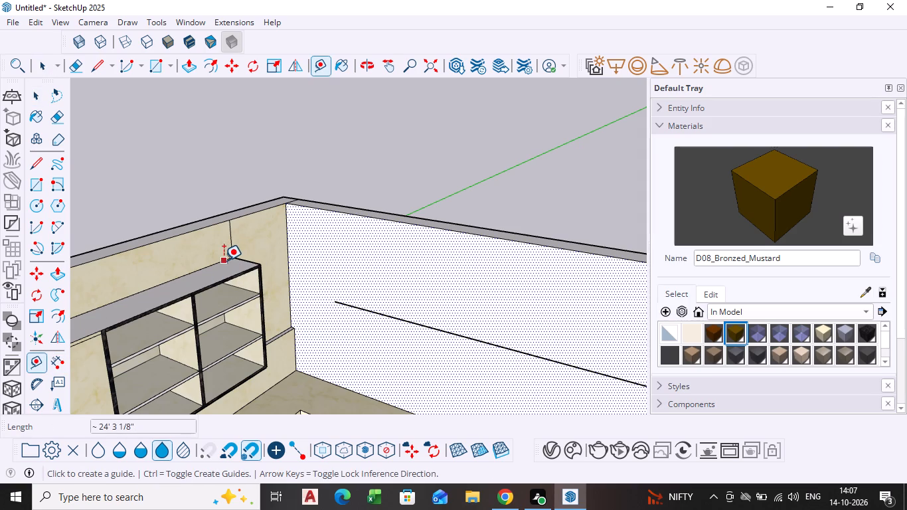
pyautogui.click(224, 260)
pyautogui.press('space')
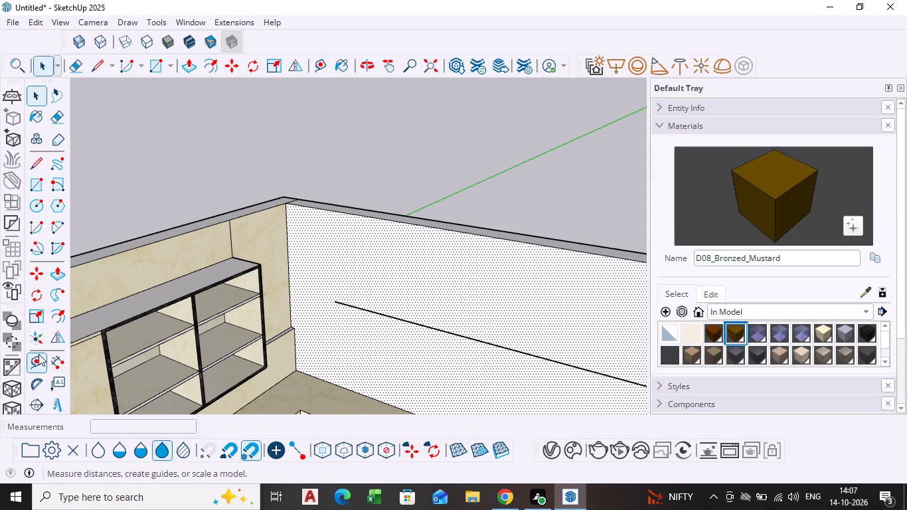
pyautogui.click(39, 354)
pyautogui.click(202, 227)
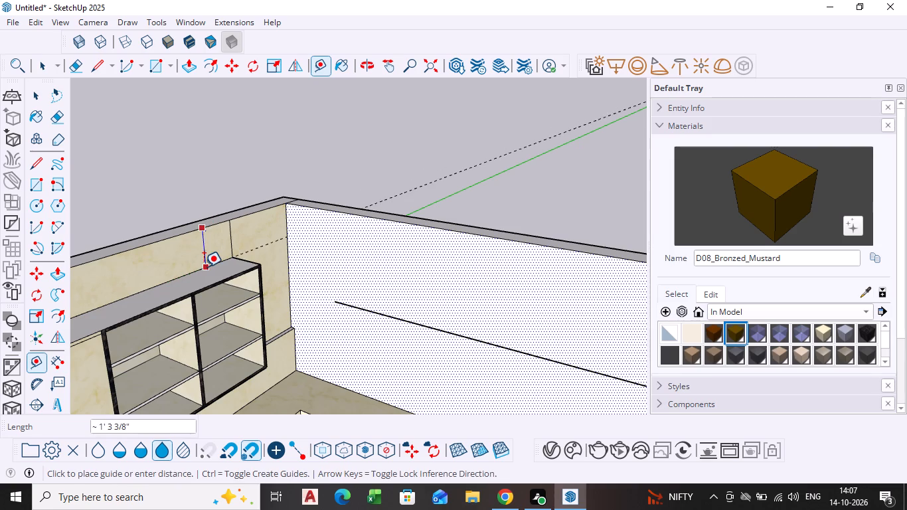
pyautogui.scroll(11, 204, 265)
pyautogui.moveTo(204, 265); pyautogui.dragTo(206, 258)
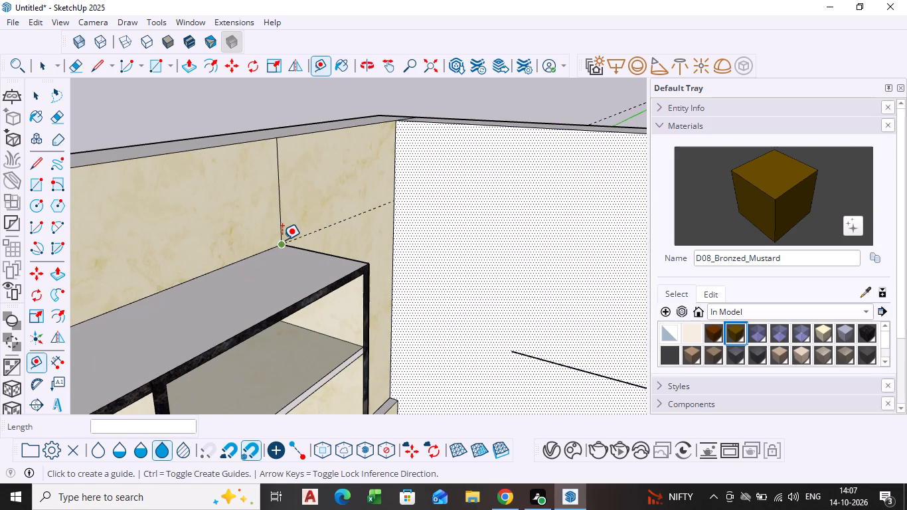
# Place another guide from the shelf unit's top back corner to a point on the side wall just past the room corner.
pyautogui.click(282, 240)
pyautogui.click(404, 207)
pyautogui.press('space')
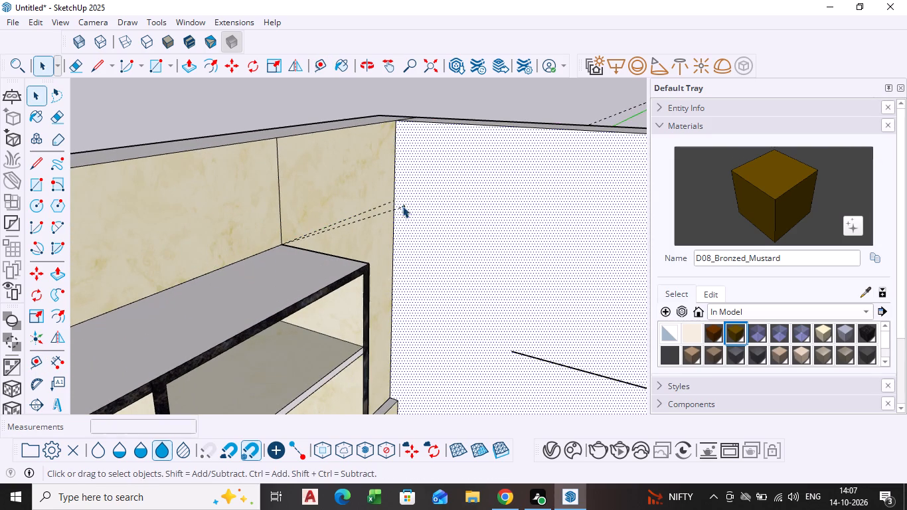
pyautogui.press('Escape')
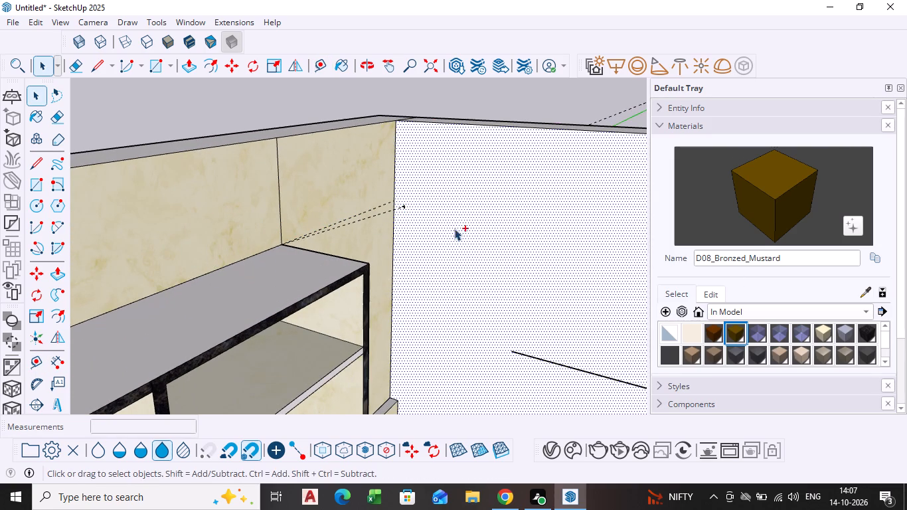
# Undo the second guide placed past the room corner.
pyautogui.hotkey('ctrl', 'z')
# Draw a line about 25' 1 1/2" long on the side wall, from the guide's intersection with the room corner along the red axis.
pyautogui.press('l')
pyautogui.click(396, 202)
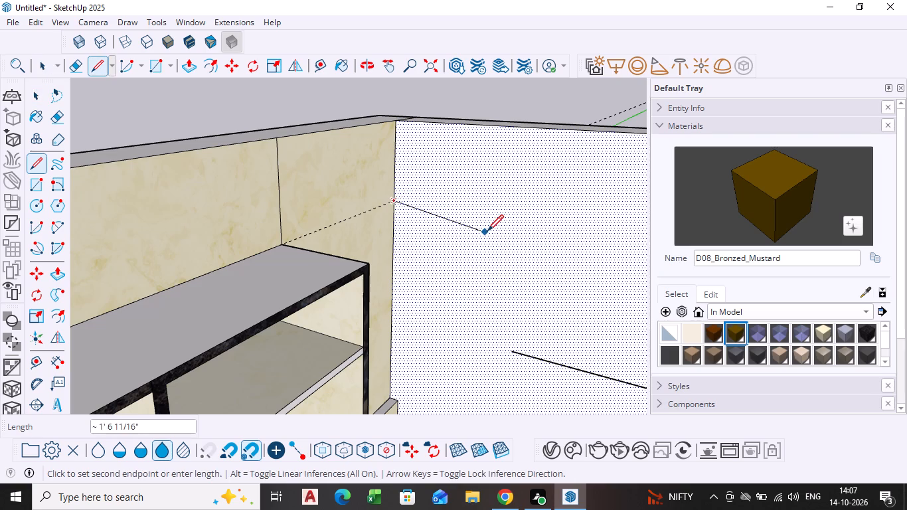
pyautogui.scroll(-4, 487, 232)
pyautogui.keyDown('shift'); pyautogui.moveTo(487, 232); pyautogui.dragTo(193, 223, button='middle'); pyautogui.keyUp('shift')
pyautogui.scroll(-1, 490, 261)
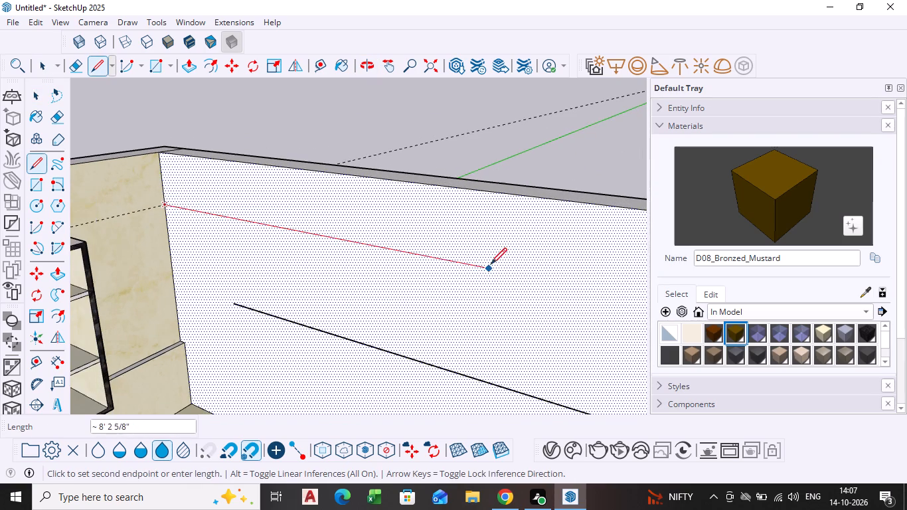
pyautogui.scroll(-1, 500, 280)
pyautogui.keyDown('shift'); pyautogui.moveTo(500, 280); pyautogui.dragTo(367, 250, button='middle'); pyautogui.keyUp('shift')
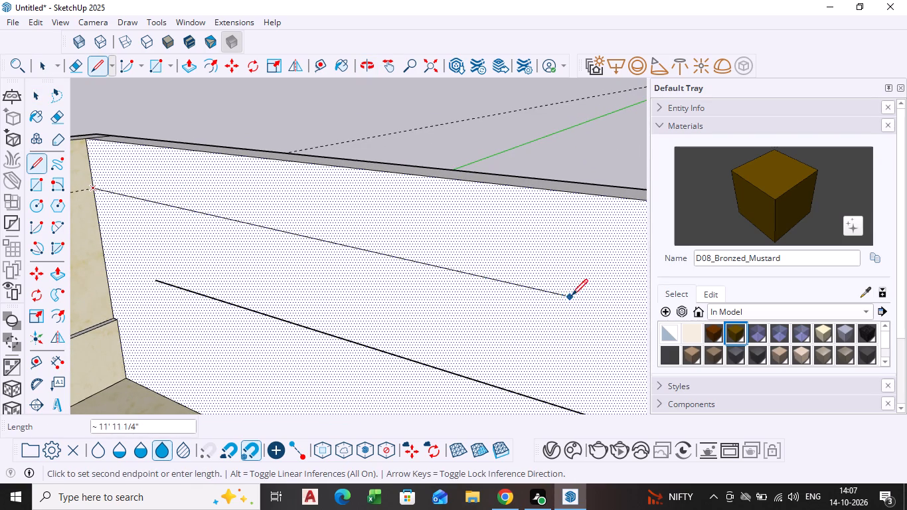
pyautogui.scroll(-3, 590, 303)
pyautogui.keyDown('shift'); pyautogui.moveTo(571, 303); pyautogui.dragTo(446, 286, button='middle'); pyautogui.keyUp('shift')
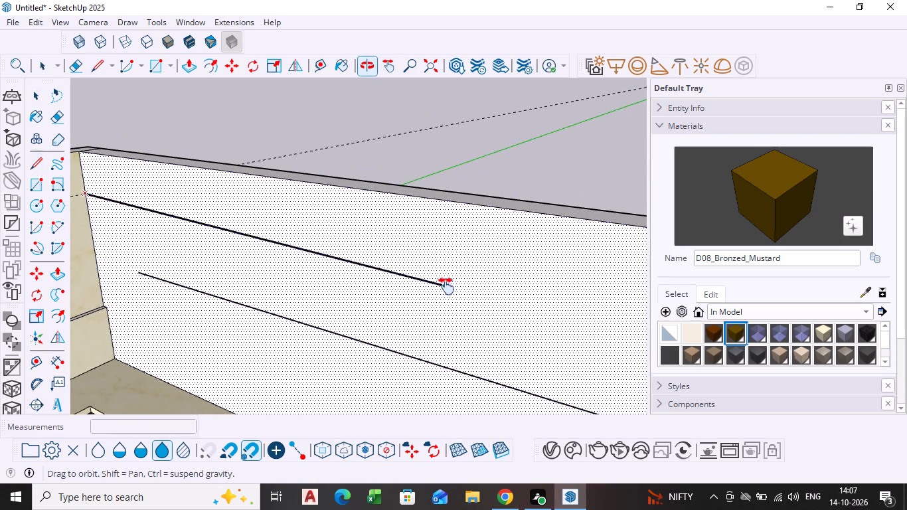
pyautogui.keyDown('shift'); pyautogui.moveTo(446, 286); pyautogui.dragTo(446, 286, button='middle'); pyautogui.keyUp('shift')
pyautogui.scroll(-3, 562, 308)
pyautogui.keyDown('shift'); pyautogui.moveTo(563, 308); pyautogui.dragTo(349, 242, button='middle'); pyautogui.keyUp('shift')
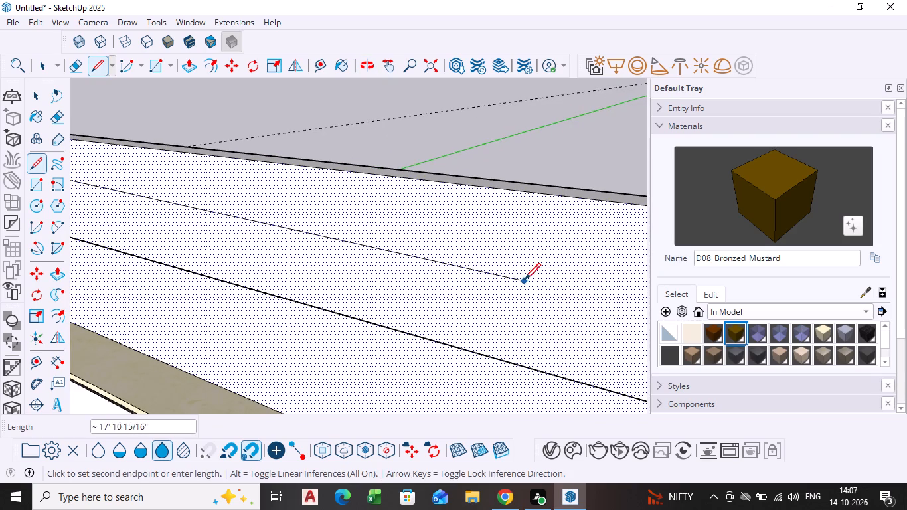
pyautogui.scroll(-10, 595, 297)
pyautogui.keyDown('shift'); pyautogui.moveTo(600, 315); pyautogui.dragTo(411, 286, button='middle'); pyautogui.keyUp('shift')
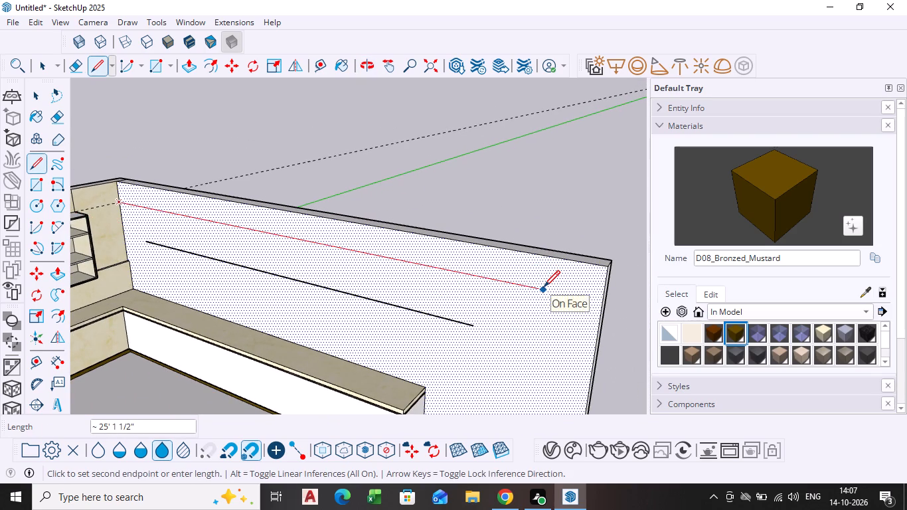
pyautogui.click(544, 288)
pyautogui.press('space')
# Draw a vertical line about 2' 1" long from the far end of the lower wall line up to the upper line.
pyautogui.moveTo(230, 275); pyautogui.dragTo(315, 270, button='middle')
pyautogui.press('l')
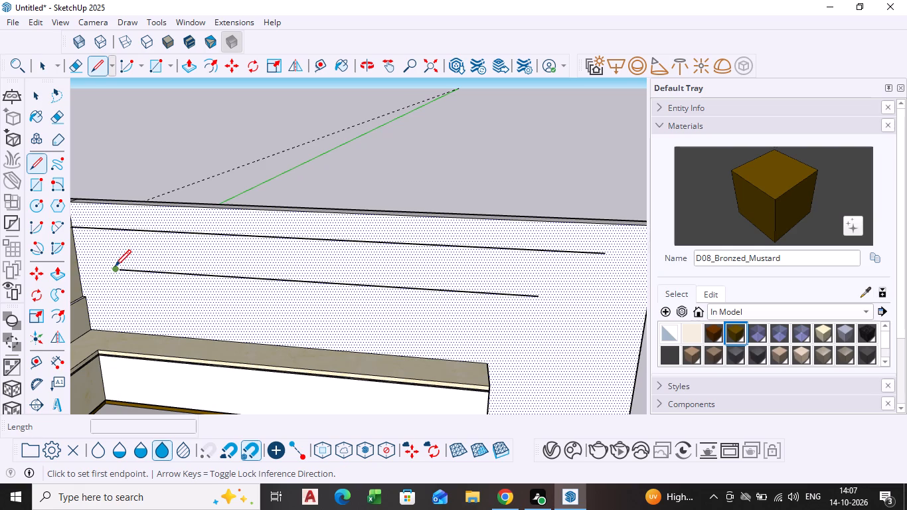
pyautogui.click(540, 295)
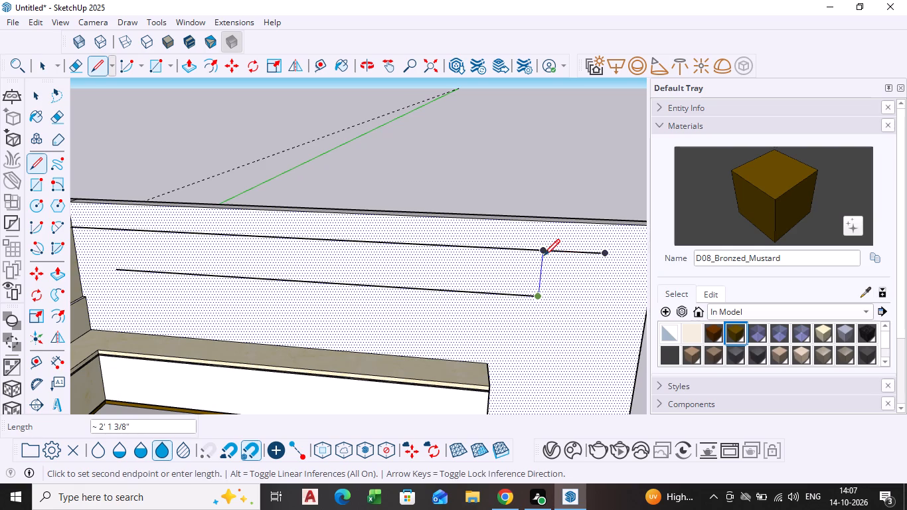
pyautogui.click(544, 255)
pyautogui.press('v')
# Delete the upper line's segment that extends beyond the new vertical line.
pyautogui.moveTo(564, 263); pyautogui.dragTo(463, 267, button='middle')
pyautogui.scroll(-1, 560, 264)
pyautogui.press('space')
pyautogui.click(546, 290)
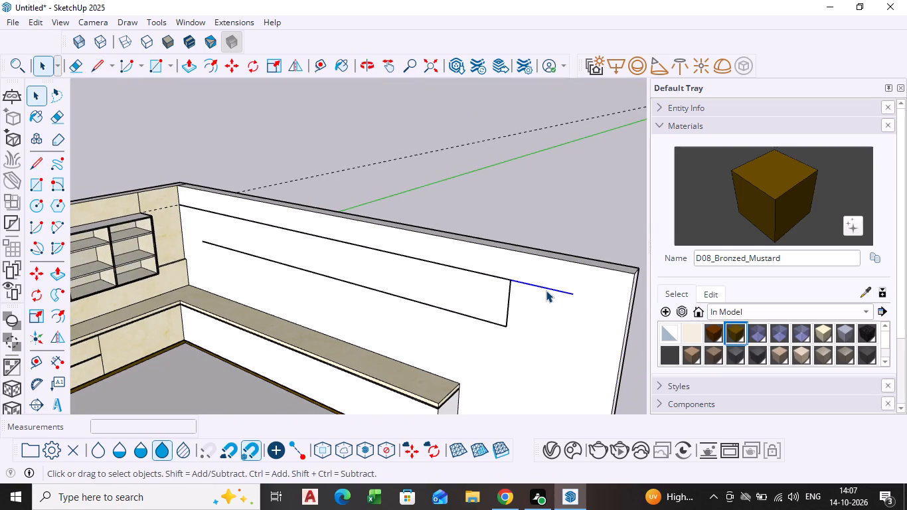
pyautogui.press('Delete')
# Extend the lower wall line to the room corner edge to close the rectangle on the side wall.
pyautogui.scroll(-1, 195, 282)
pyautogui.press('z')
pyautogui.press('z')
pyautogui.moveTo(188, 282); pyautogui.dragTo(187, 288, button='middle')
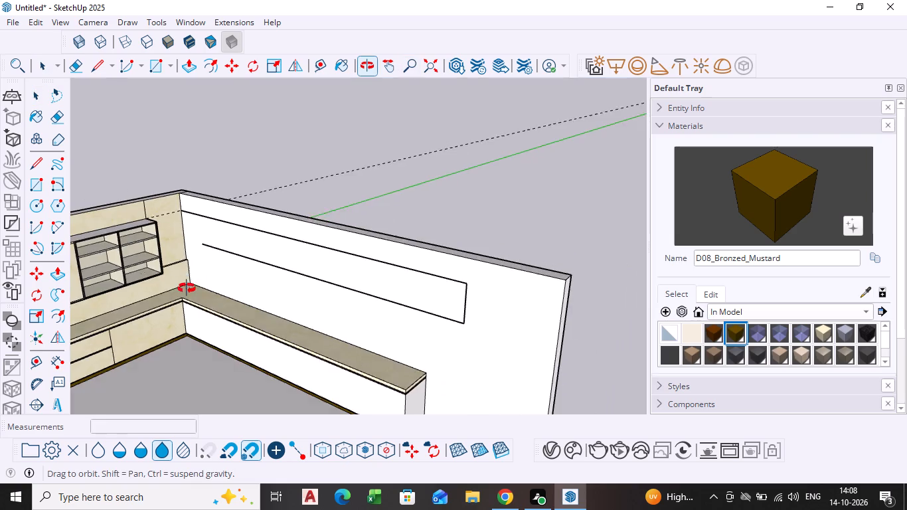
pyautogui.moveTo(187, 288); pyautogui.dragTo(190, 291, button='middle')
pyautogui.scroll(10, 193, 258)
pyautogui.press('l')
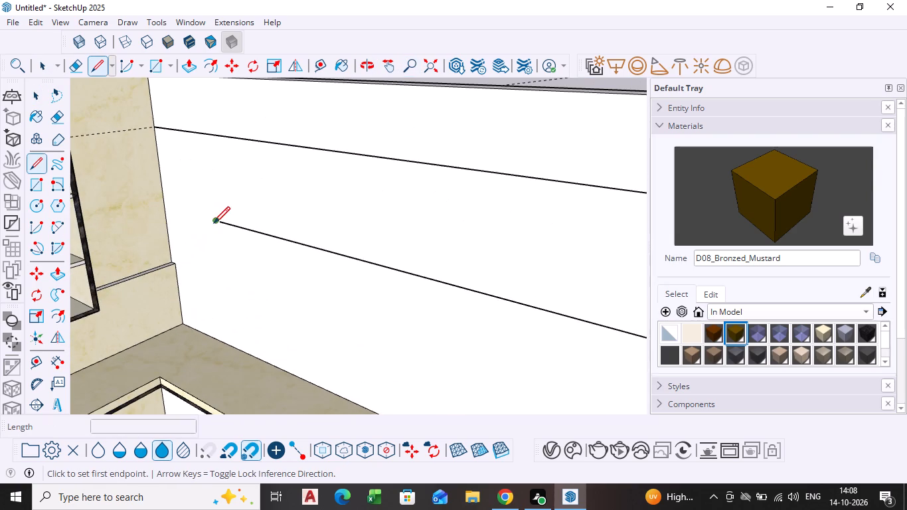
pyautogui.click(217, 224)
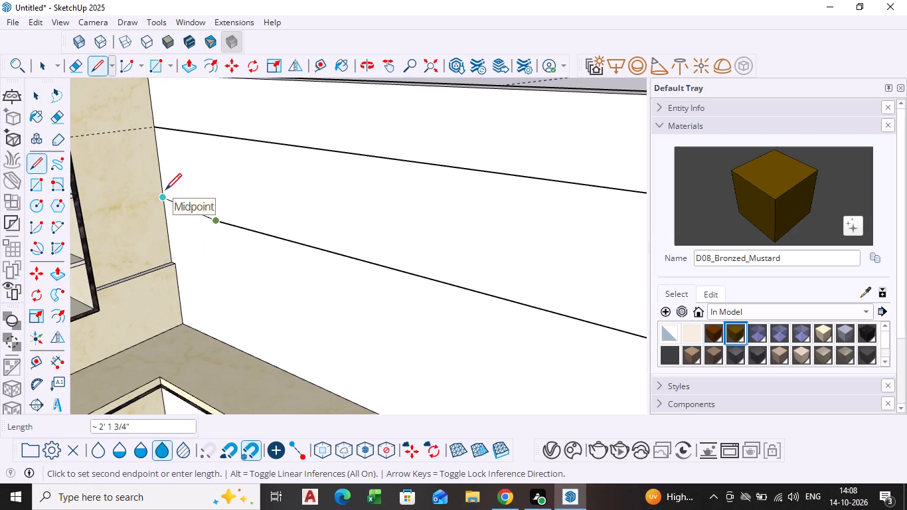
pyautogui.click(163, 203)
pyautogui.press('space')
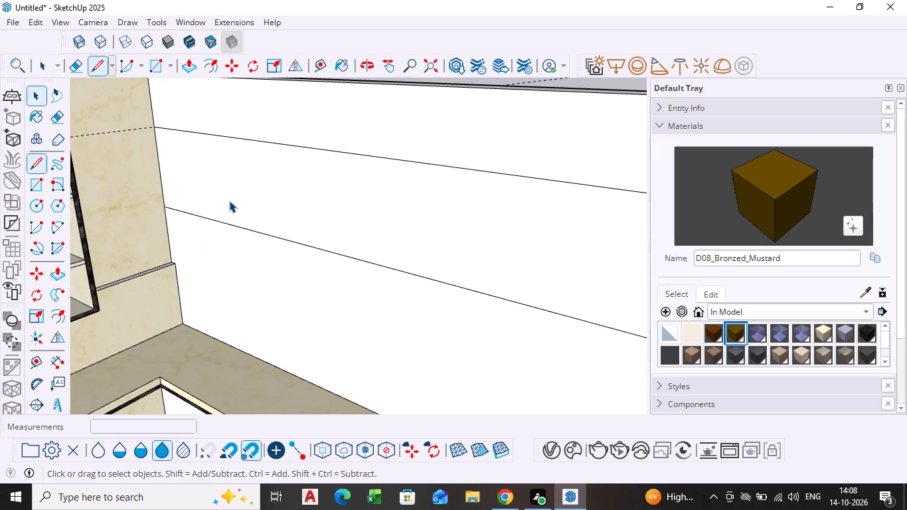
# Examine the closed rectangular face on the side wall in relation to the side counter below.
pyautogui.click(233, 201)
pyautogui.scroll(-13, 234, 202)
pyautogui.moveTo(365, 337); pyautogui.dragTo(446, 321, button='middle')
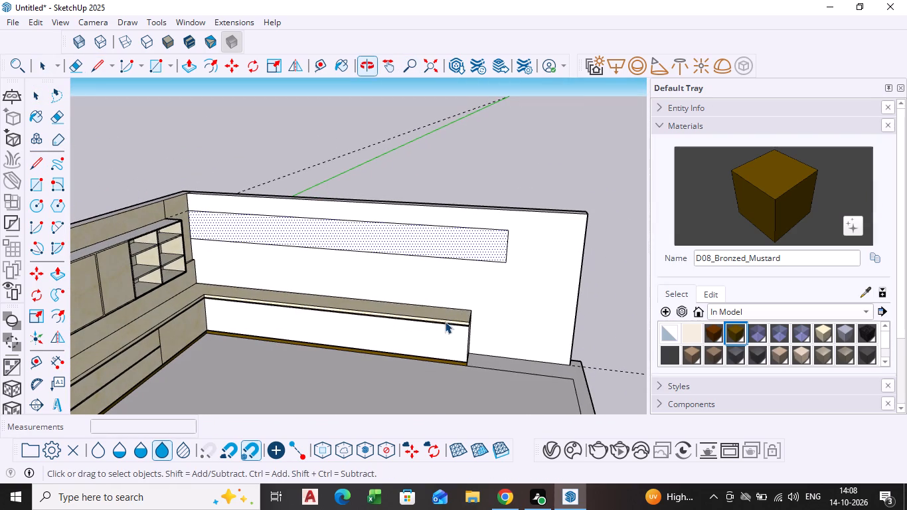
pyautogui.scroll(4, 471, 301)
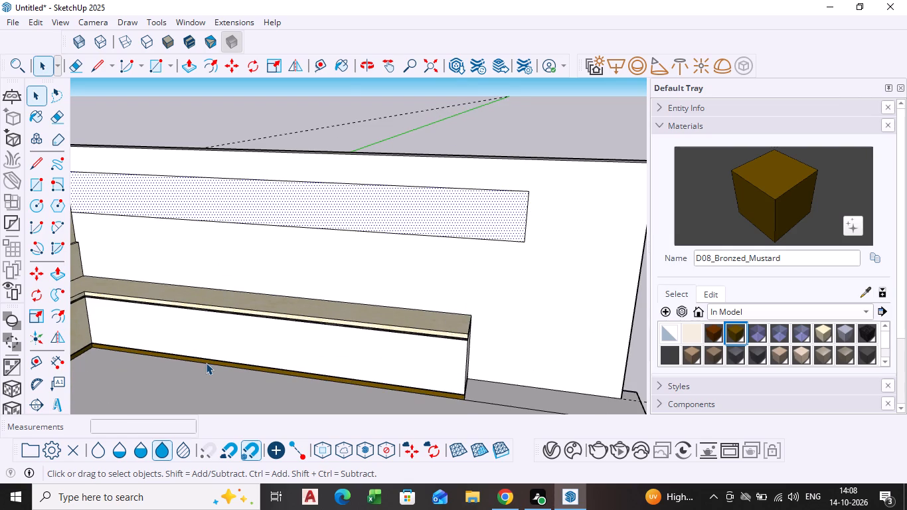
pyautogui.scroll(-4, 289, 223)
pyautogui.keyDown('shift'); pyautogui.moveTo(306, 240); pyautogui.dragTo(356, 287, button='middle'); pyautogui.keyUp('shift')
pyautogui.moveTo(327, 323); pyautogui.dragTo(307, 310, button='middle')
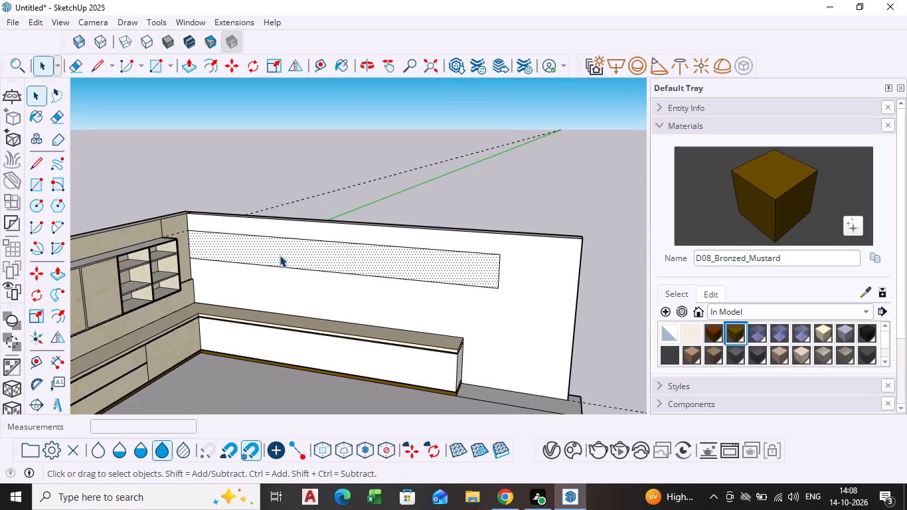
pyautogui.scroll(2, 280, 255)
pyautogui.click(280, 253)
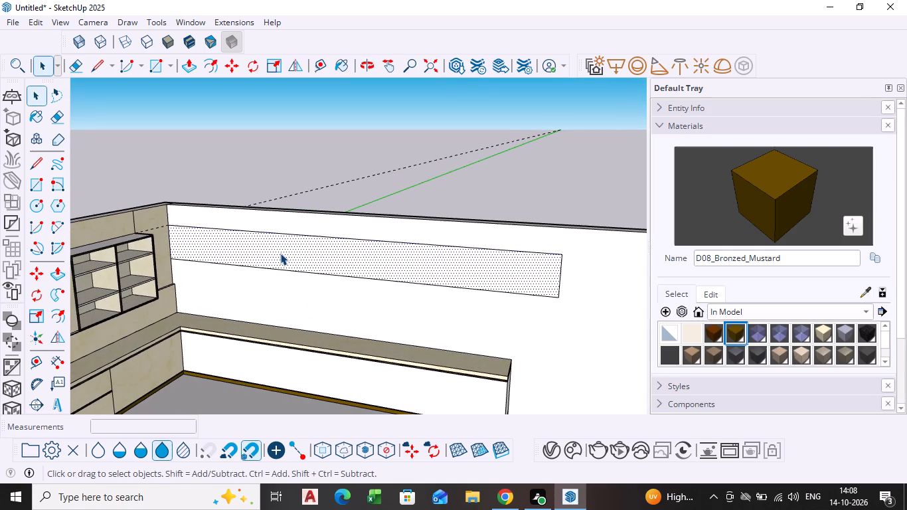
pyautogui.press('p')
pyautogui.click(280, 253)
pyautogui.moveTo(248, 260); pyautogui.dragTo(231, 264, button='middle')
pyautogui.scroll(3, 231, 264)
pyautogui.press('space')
# Push/Pull the rectangular face out from the side wall by 15".
pyautogui.moveTo(231, 264); pyautogui.dragTo(224, 260, button='middle')
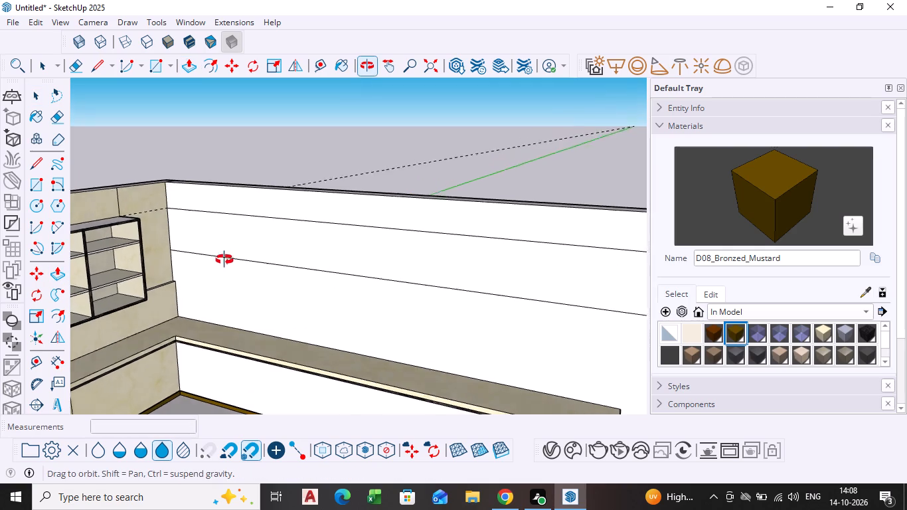
pyautogui.moveTo(224, 260); pyautogui.dragTo(222, 241, button='middle')
pyautogui.press('p')
pyautogui.click(222, 241)
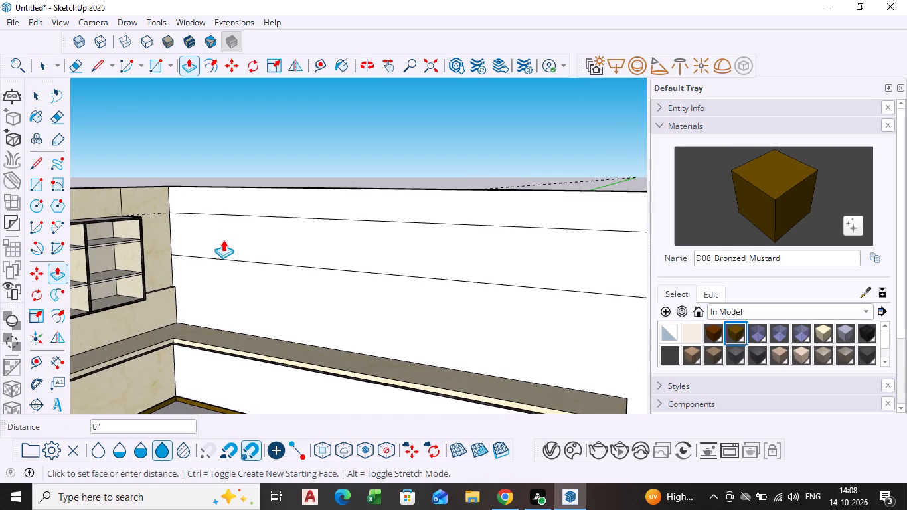
pyautogui.click(223, 240)
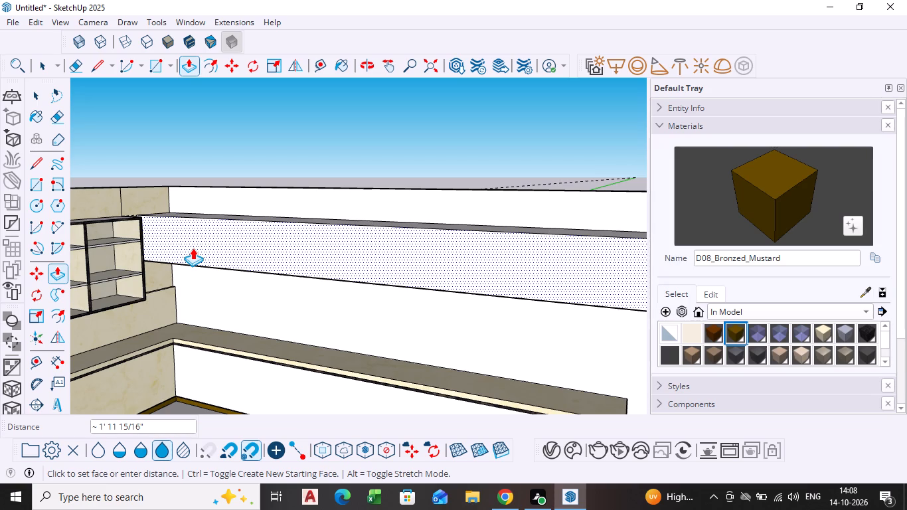
pyautogui.write('15')
pyautogui.press('Return')
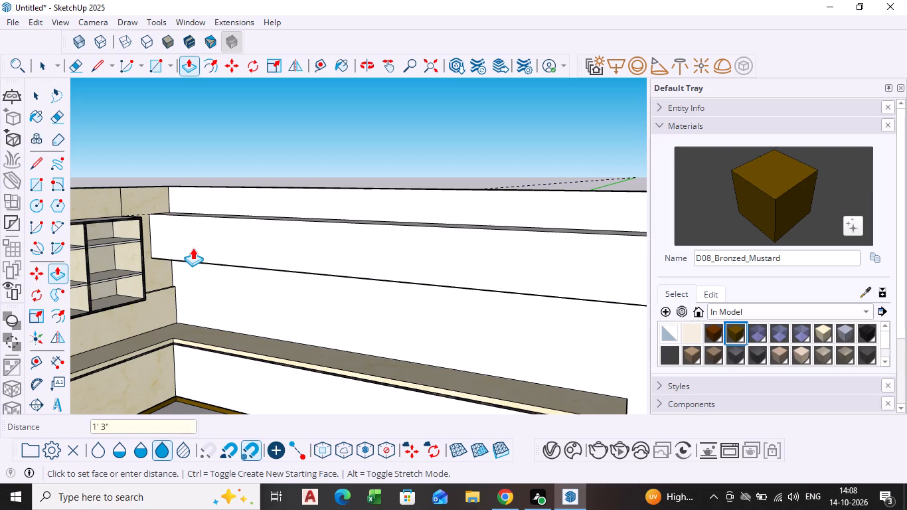
# Delete the stray edge dividing the underside of the extruded wall unit near the room corner.
pyautogui.moveTo(193, 248); pyautogui.dragTo(145, 259, button='middle')
pyautogui.scroll(5, 173, 254)
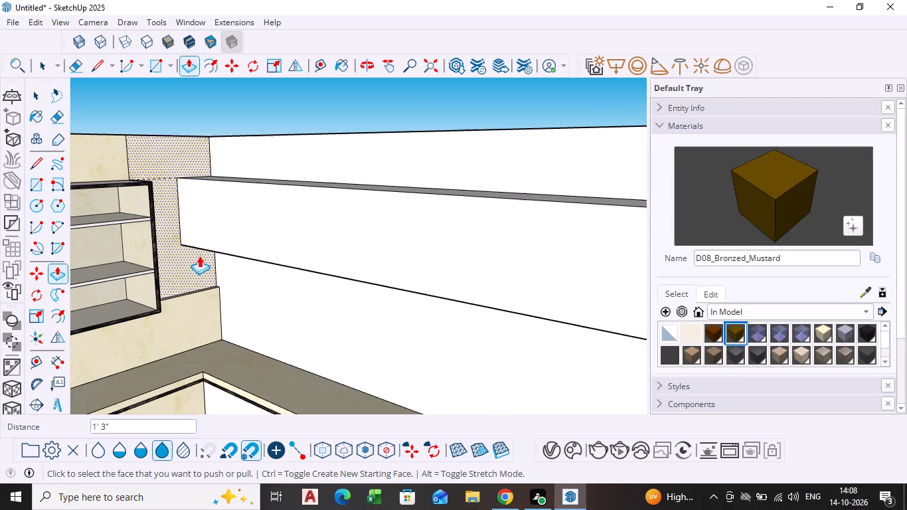
pyautogui.moveTo(285, 278); pyautogui.dragTo(313, 207, button='middle')
pyautogui.scroll(3, 303, 250)
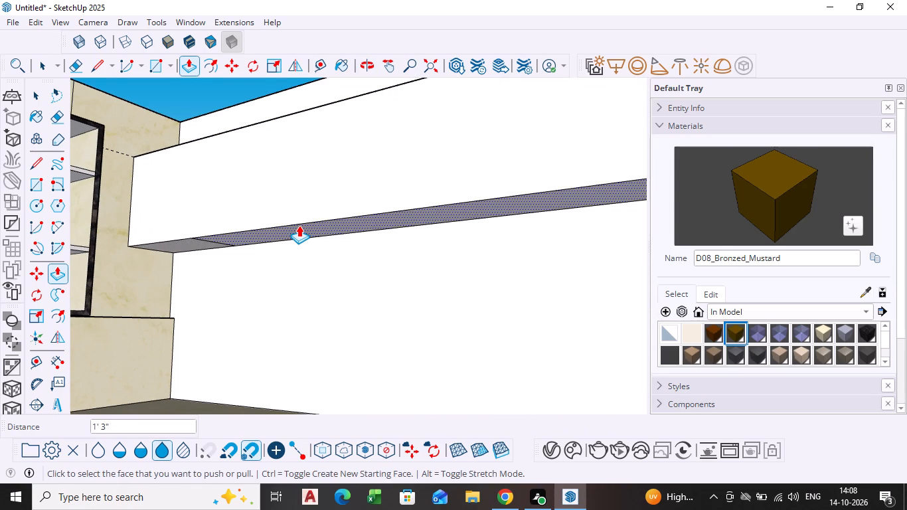
pyautogui.press('space')
pyautogui.scroll(4, 197, 241)
pyautogui.click(208, 243)
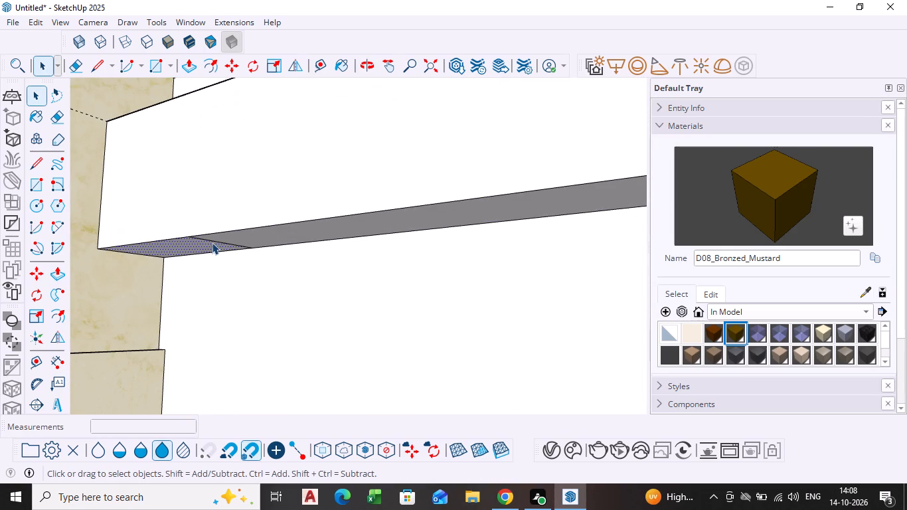
pyautogui.click(213, 240)
pyautogui.press('Delete')
# Push/Pull the wall unit's underside down about 1' 6", to roughly the level of the open shelf unit's bottom.
pyautogui.click(218, 244)
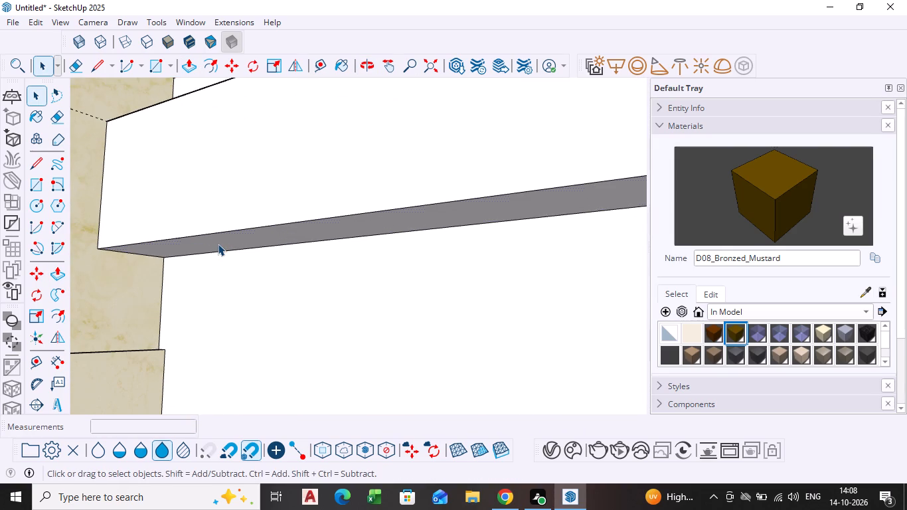
pyautogui.press('p')
pyautogui.click(218, 244)
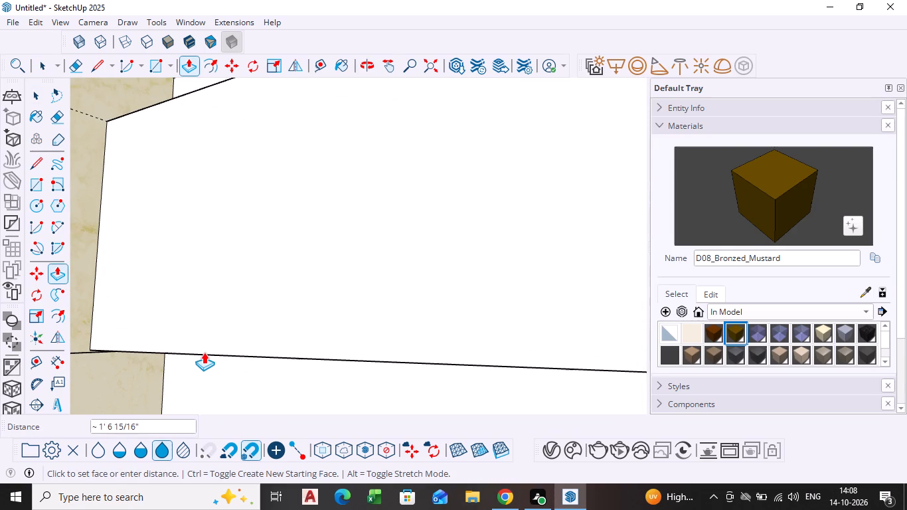
pyautogui.scroll(-11, 204, 352)
pyautogui.keyDown('shift'); pyautogui.moveTo(204, 352); pyautogui.dragTo(169, 297, button='middle'); pyautogui.keyUp('shift')
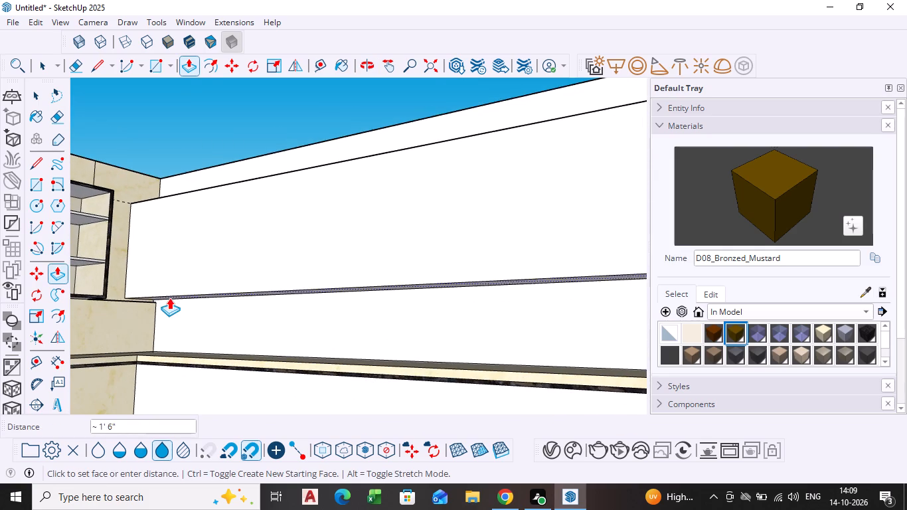
pyautogui.click(165, 317)
pyautogui.press('space')
# Push/Pull the wall unit's front face outward about 10 11/16" to meet the open shelf unit's front edge.
pyautogui.scroll(-3, 169, 335)
pyautogui.moveTo(175, 341); pyautogui.dragTo(282, 391, button='middle')
pyautogui.scroll(-4, 280, 369)
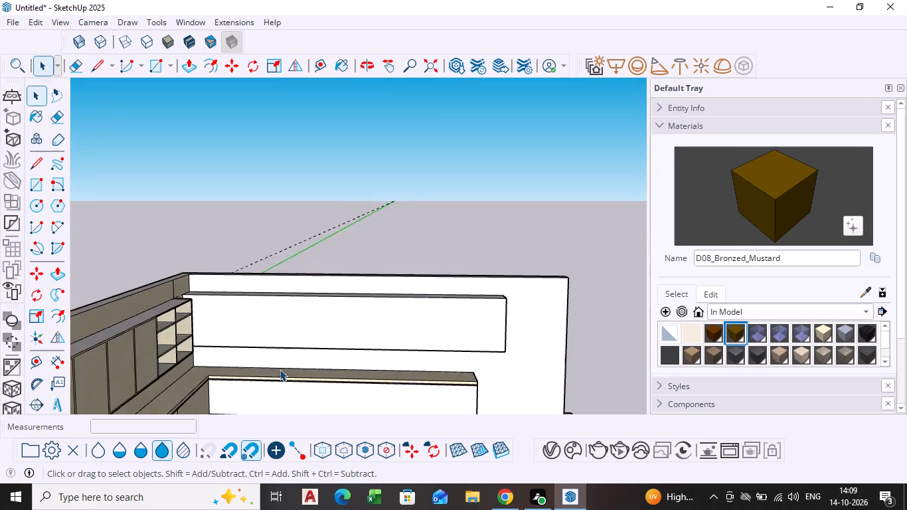
pyautogui.scroll(-4, 280, 369)
pyautogui.scroll(7, 231, 328)
pyautogui.moveTo(224, 341); pyautogui.dragTo(171, 318, button='middle')
pyautogui.scroll(1, 171, 318)
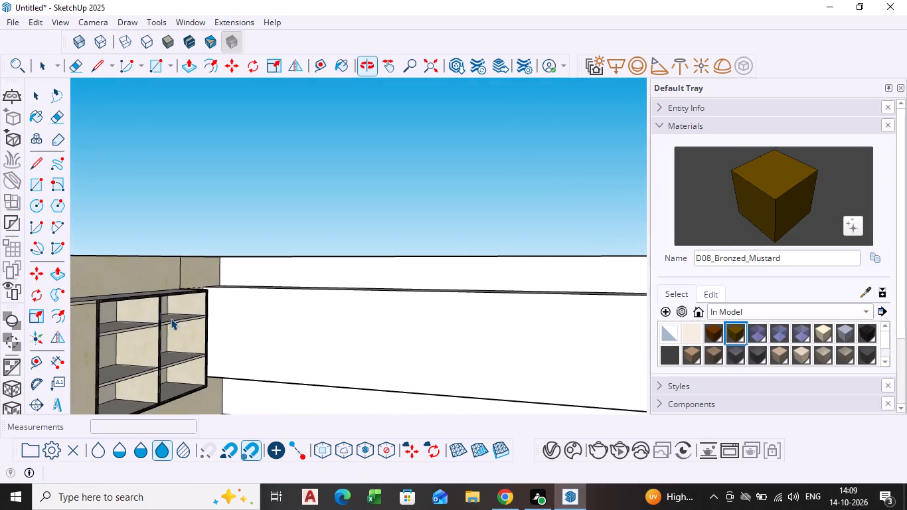
pyautogui.scroll(5, 171, 318)
pyautogui.moveTo(233, 347); pyautogui.dragTo(196, 355, button='middle')
pyautogui.scroll(5, 258, 337)
pyautogui.click(261, 337)
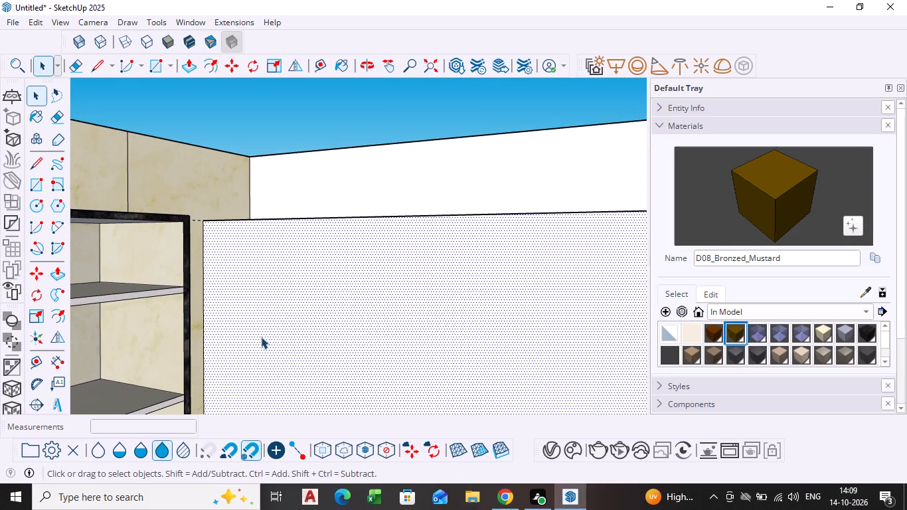
pyautogui.press('p')
pyautogui.click(261, 337)
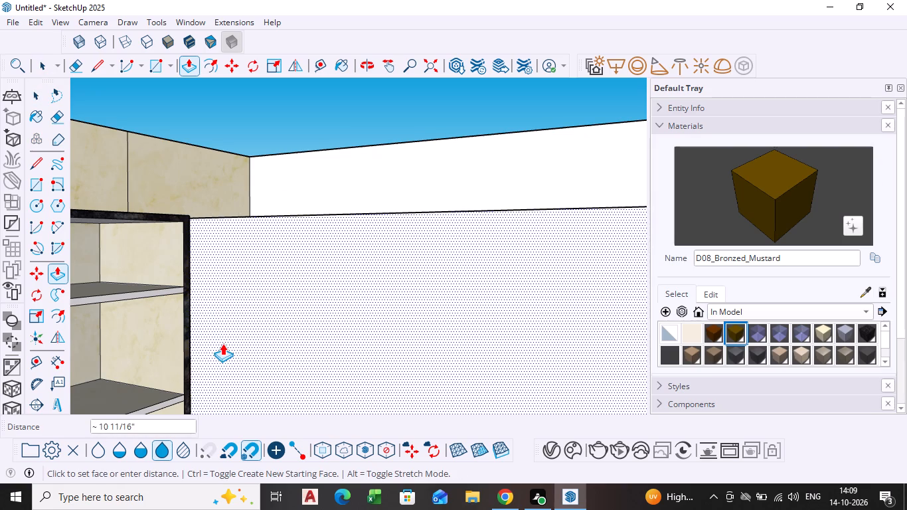
pyautogui.click(222, 343)
pyautogui.scroll(-12, 228, 349)
pyautogui.press('space')
# Examine the wall unit's underside and top where they meet the open shelf unit near the room corner.
pyautogui.scroll(-4, 383, 349)
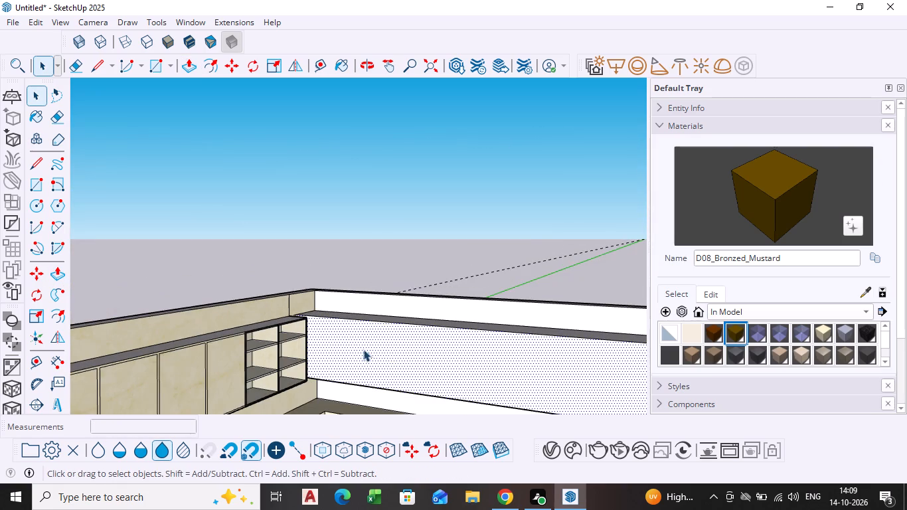
pyautogui.keyDown('shift'); pyautogui.moveTo(361, 349); pyautogui.dragTo(292, 262, button='middle'); pyautogui.keyUp('shift')
pyautogui.middleClick(248, 301)
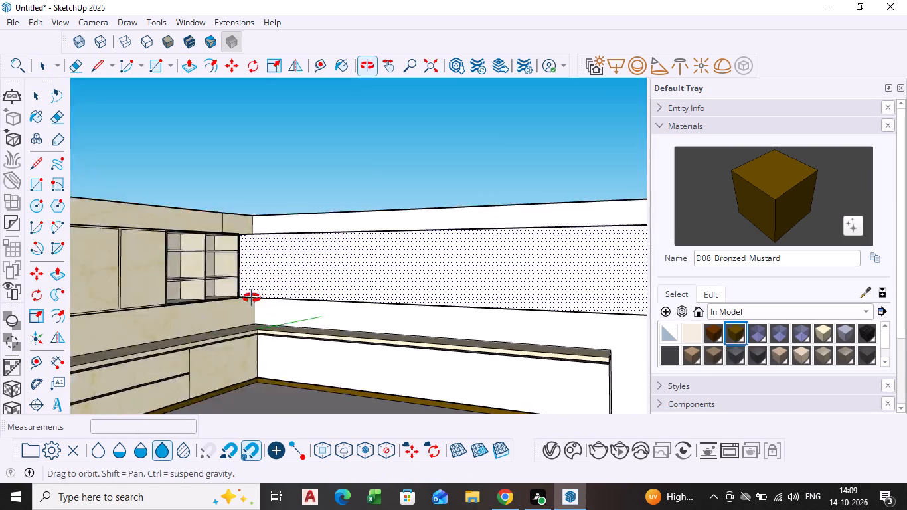
pyautogui.scroll(8, 350, 265)
pyautogui.moveTo(210, 330); pyautogui.dragTo(200, 292, button='middle')
pyautogui.scroll(1, 200, 292)
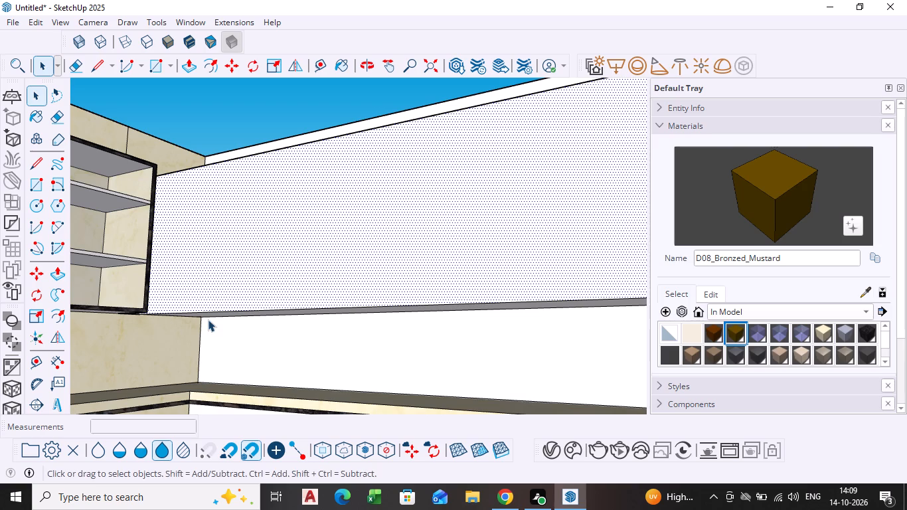
pyautogui.moveTo(205, 315); pyautogui.dragTo(193, 291, button='middle')
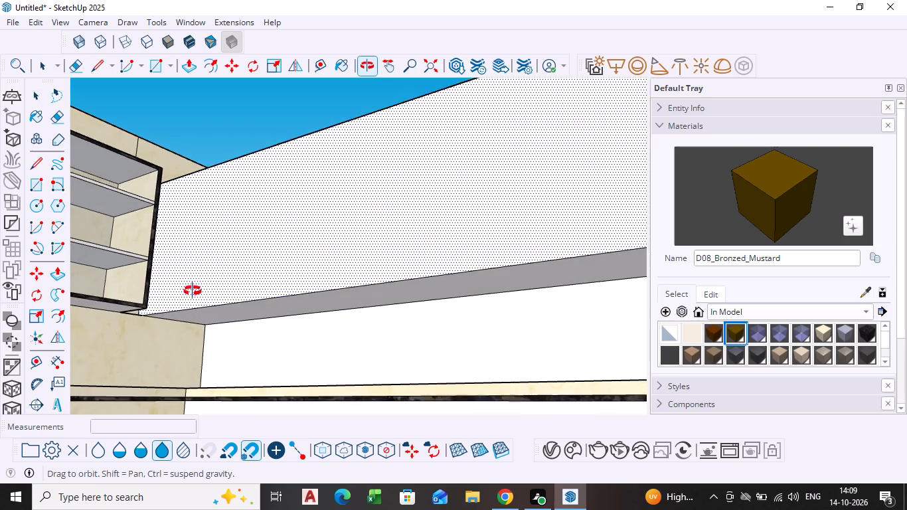
pyautogui.moveTo(193, 291); pyautogui.dragTo(191, 276, button='middle')
pyautogui.scroll(6, 182, 297)
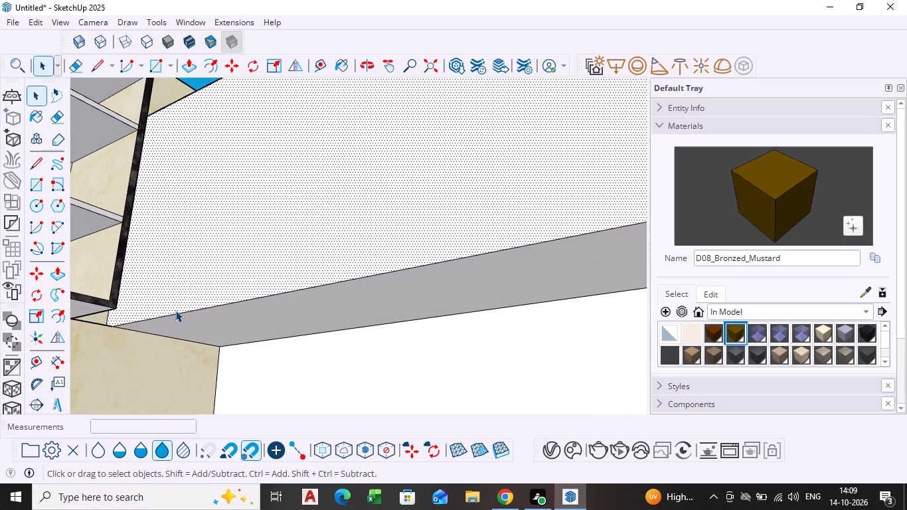
pyautogui.scroll(2, 162, 328)
pyautogui.click(162, 327)
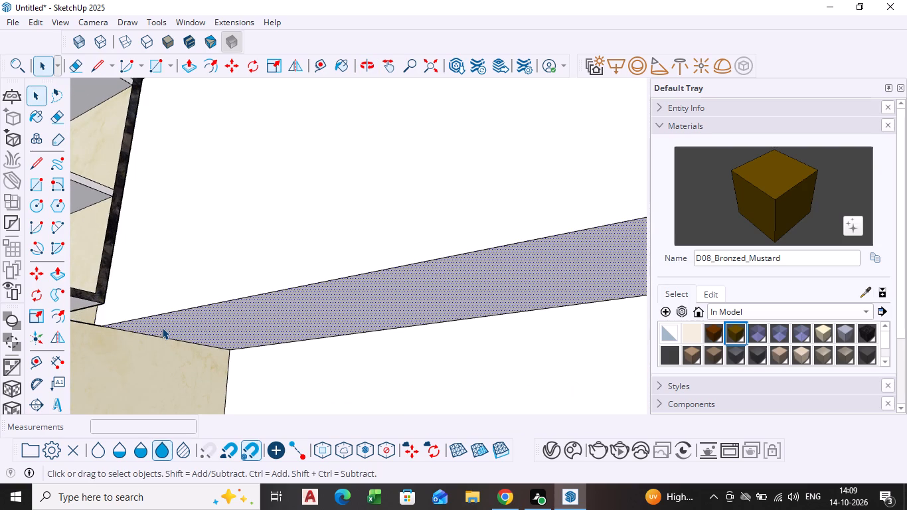
pyautogui.scroll(-12, 162, 327)
pyautogui.moveTo(141, 284); pyautogui.dragTo(136, 384, button='middle')
pyautogui.scroll(-1, 165, 185)
pyautogui.moveTo(165, 185); pyautogui.dragTo(164, 243, button='middle')
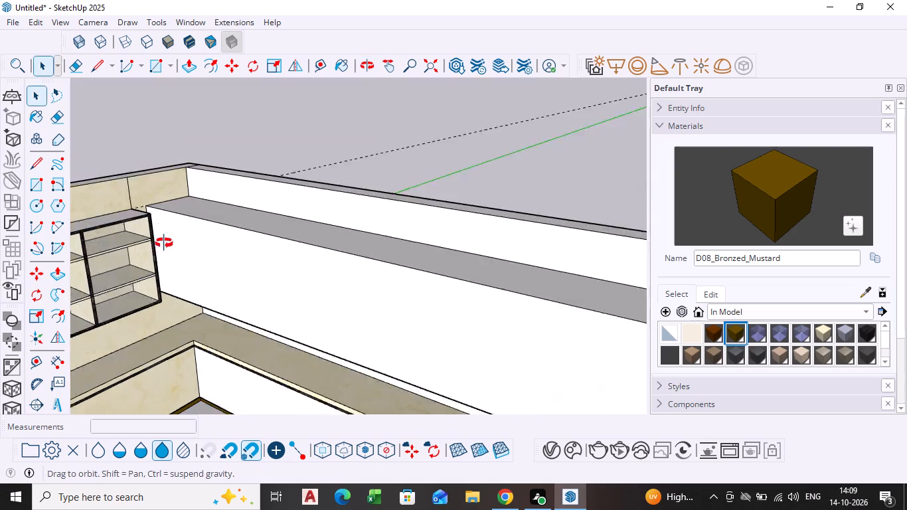
pyautogui.moveTo(164, 243); pyautogui.dragTo(164, 257, button='middle')
pyautogui.scroll(10, 157, 188)
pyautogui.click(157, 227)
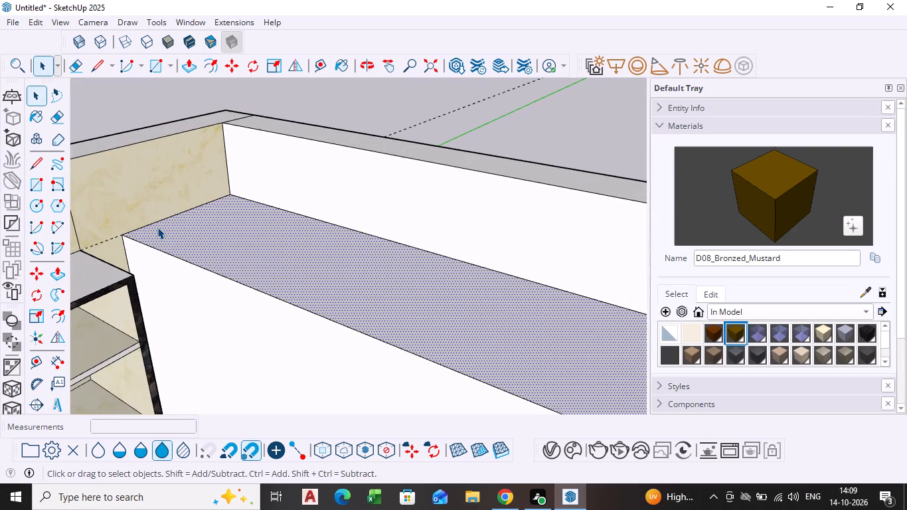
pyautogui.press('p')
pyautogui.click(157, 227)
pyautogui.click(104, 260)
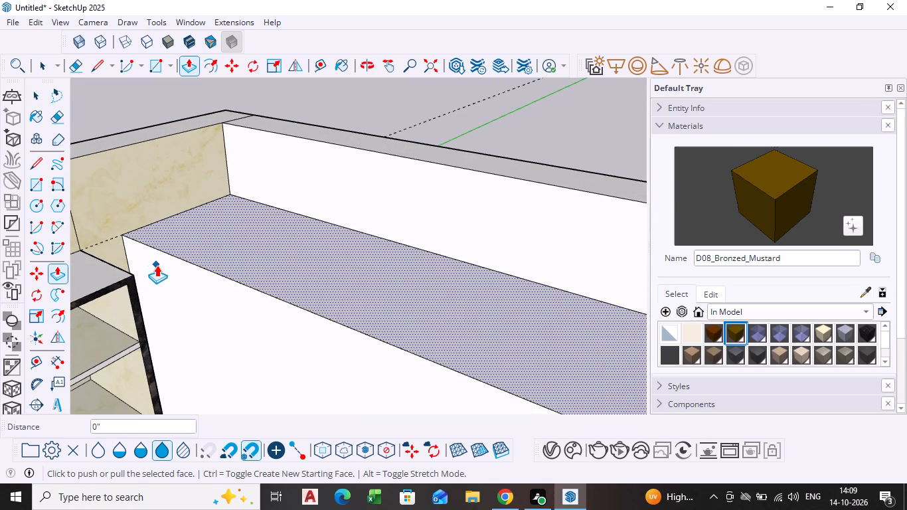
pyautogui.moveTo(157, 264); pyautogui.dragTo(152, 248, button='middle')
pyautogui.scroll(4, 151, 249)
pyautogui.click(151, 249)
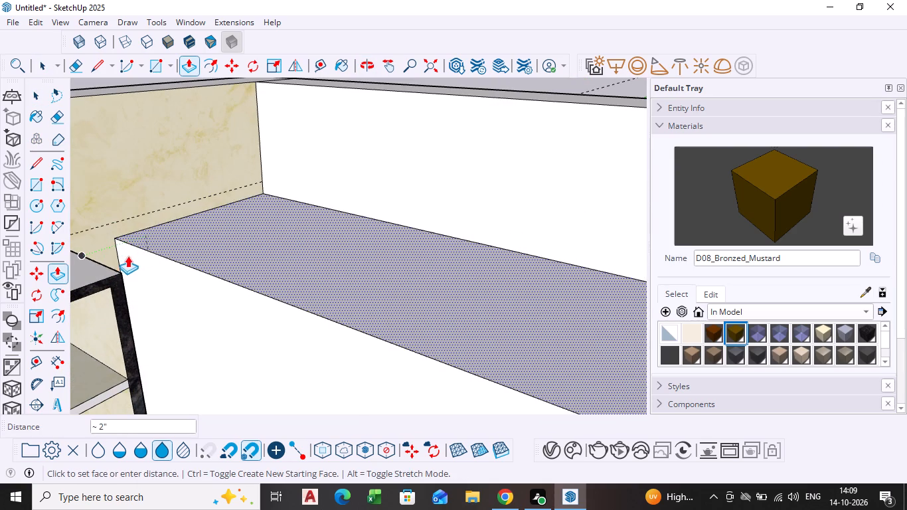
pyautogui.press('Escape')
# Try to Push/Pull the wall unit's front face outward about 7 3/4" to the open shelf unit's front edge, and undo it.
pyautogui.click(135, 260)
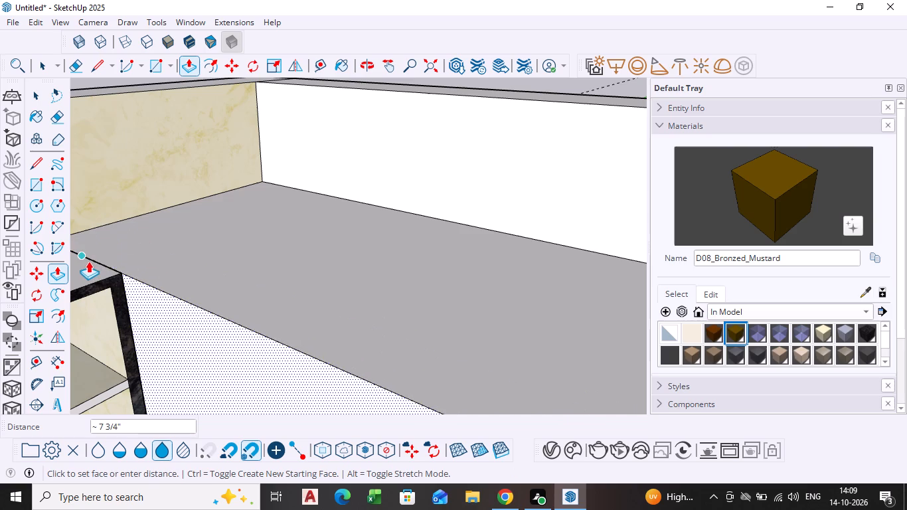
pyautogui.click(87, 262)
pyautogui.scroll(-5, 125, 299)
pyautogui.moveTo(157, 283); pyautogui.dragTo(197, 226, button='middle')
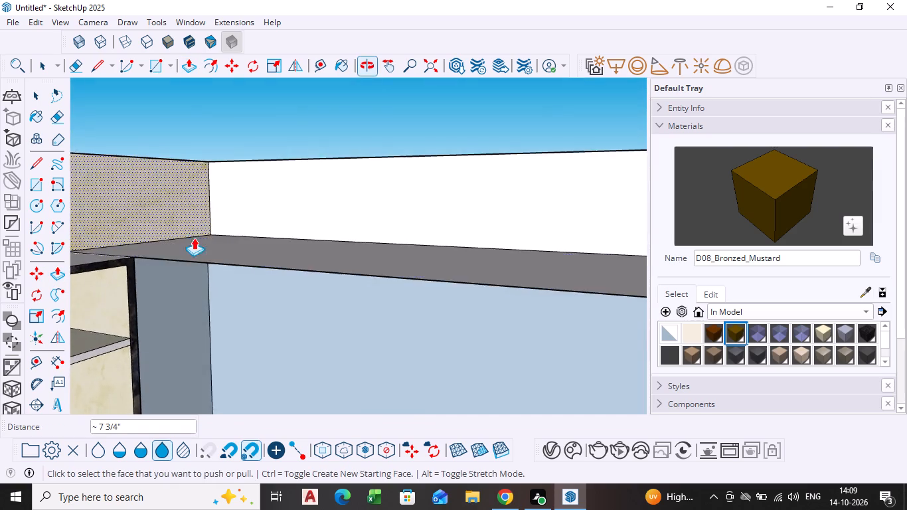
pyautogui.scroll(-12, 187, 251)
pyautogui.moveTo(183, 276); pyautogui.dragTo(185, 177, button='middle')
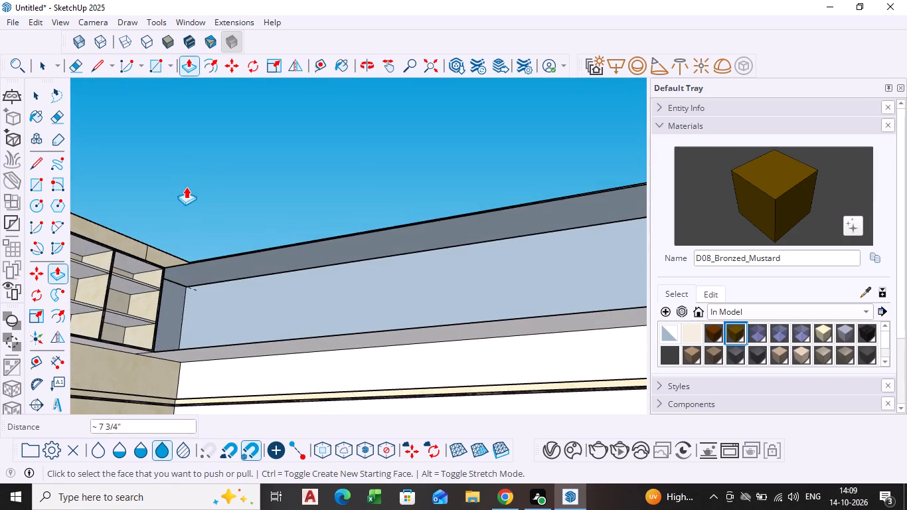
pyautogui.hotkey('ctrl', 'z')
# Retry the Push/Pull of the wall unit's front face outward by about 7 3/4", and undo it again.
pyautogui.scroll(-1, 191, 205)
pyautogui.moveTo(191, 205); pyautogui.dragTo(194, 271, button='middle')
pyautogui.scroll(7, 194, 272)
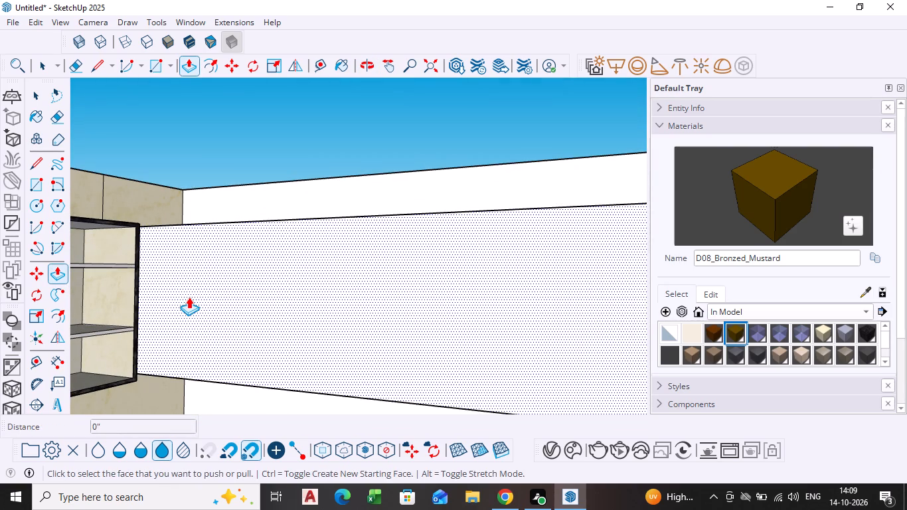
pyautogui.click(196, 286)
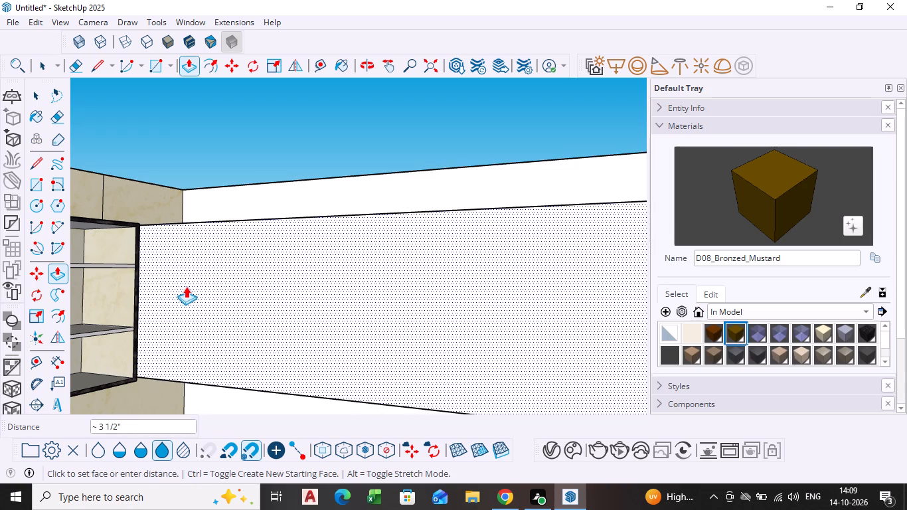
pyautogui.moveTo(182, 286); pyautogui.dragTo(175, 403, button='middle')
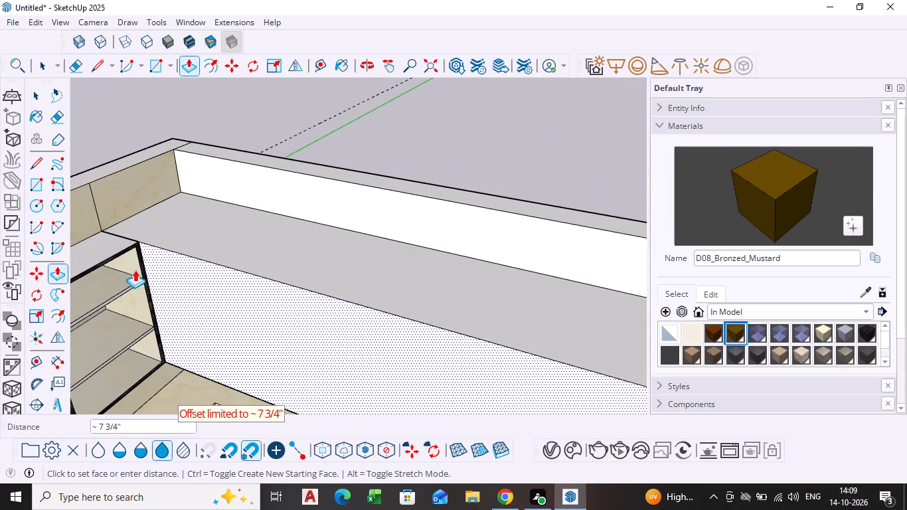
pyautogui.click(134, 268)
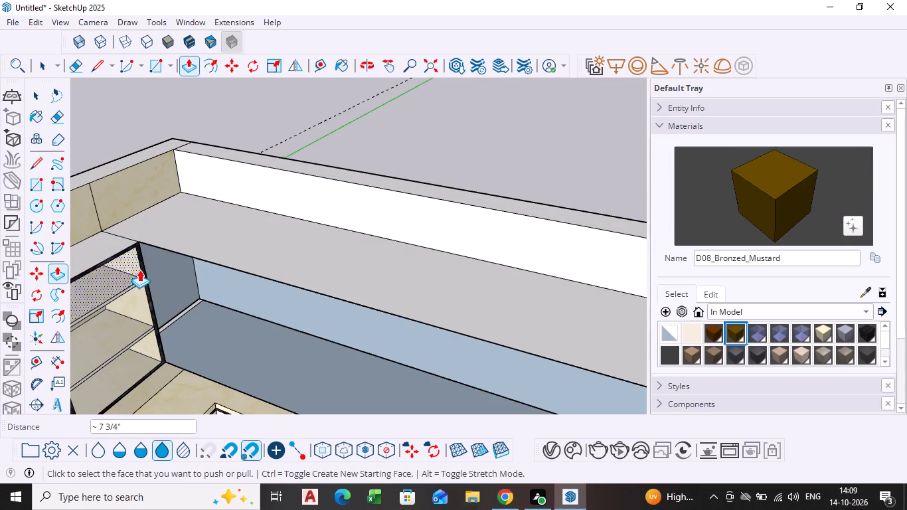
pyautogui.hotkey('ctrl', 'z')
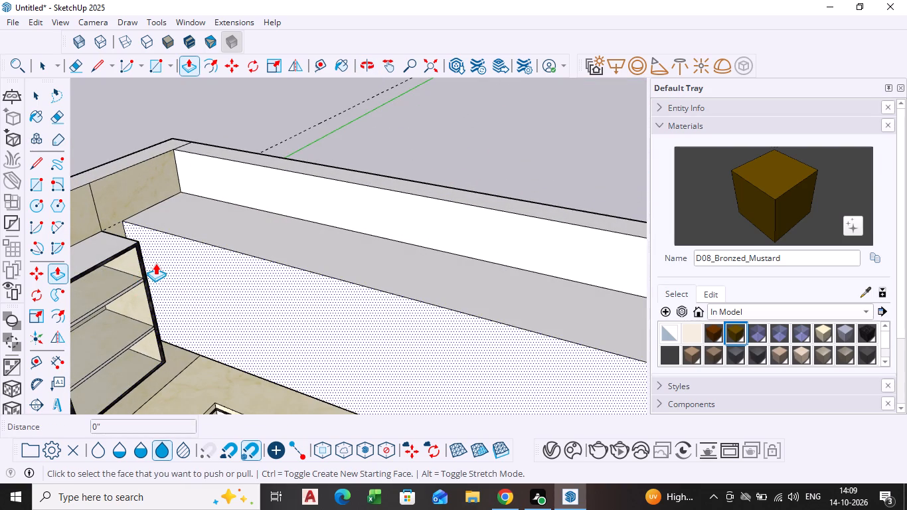
# Push/Pull the wall unit's front face outward about 7 3/4" to line up with the open shelf unit's front edge.
pyautogui.moveTo(161, 282); pyautogui.dragTo(177, 266, button='middle')
pyautogui.click(175, 264)
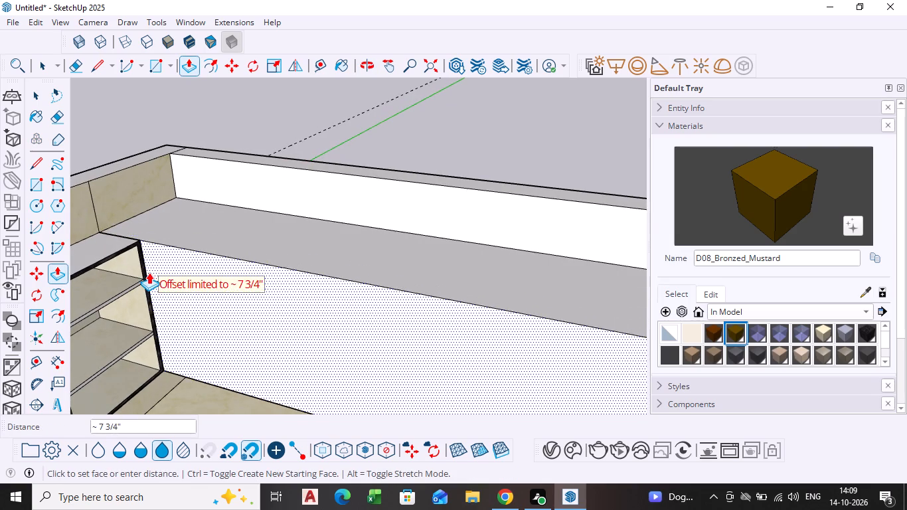
pyautogui.click(149, 272)
# Close the wall unit's open front with a corner-to-corner rectangle of about 21' 4 1/2" by 3' 8 5/8".
pyautogui.moveTo(167, 316); pyautogui.dragTo(197, 278, button='middle')
pyautogui.scroll(-4, 201, 278)
pyautogui.keyDown('shift'); pyautogui.moveTo(203, 301); pyautogui.dragTo(143, 189, button='middle'); pyautogui.keyUp('shift')
pyautogui.scroll(-4, 197, 244)
pyautogui.moveTo(253, 272); pyautogui.dragTo(327, 296, button='middle')
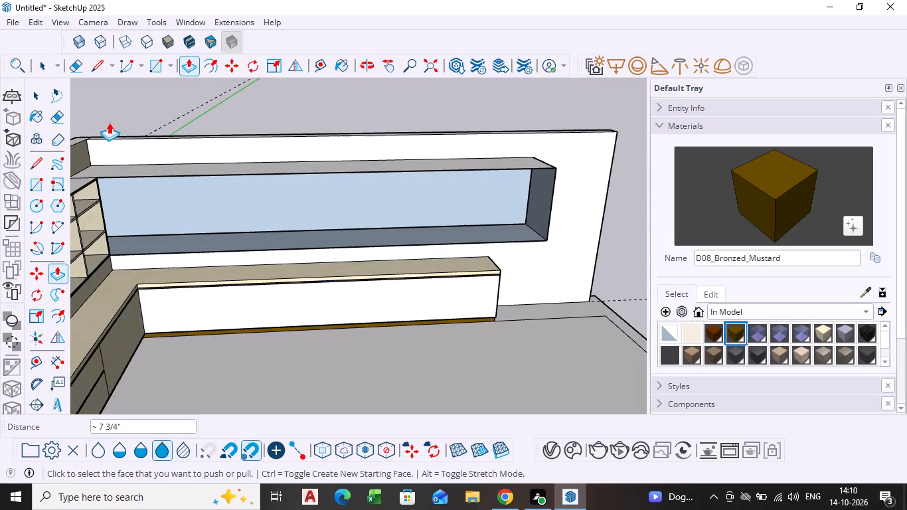
pyautogui.click(159, 64)
pyautogui.scroll(4, 114, 155)
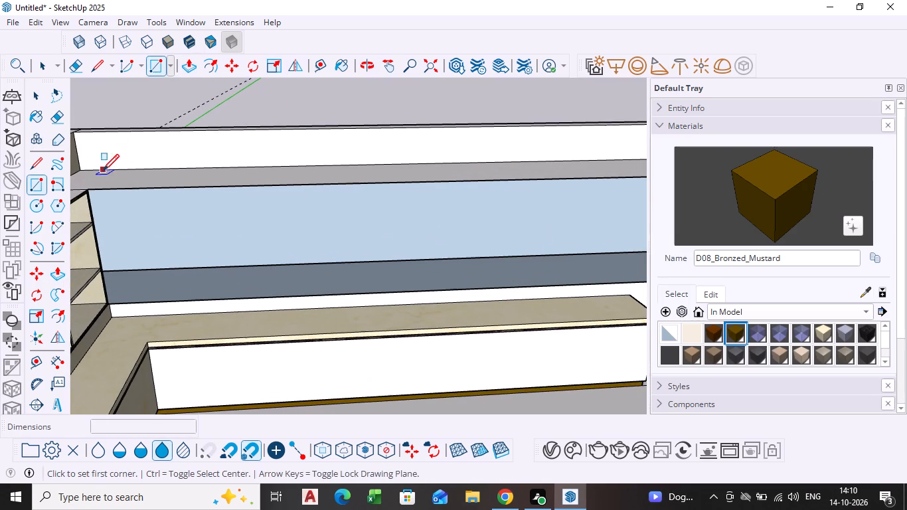
pyautogui.click(93, 189)
pyautogui.scroll(-3, 303, 311)
pyautogui.keyDown('shift'); pyautogui.moveTo(303, 311); pyautogui.dragTo(293, 309, button='middle'); pyautogui.keyUp('shift')
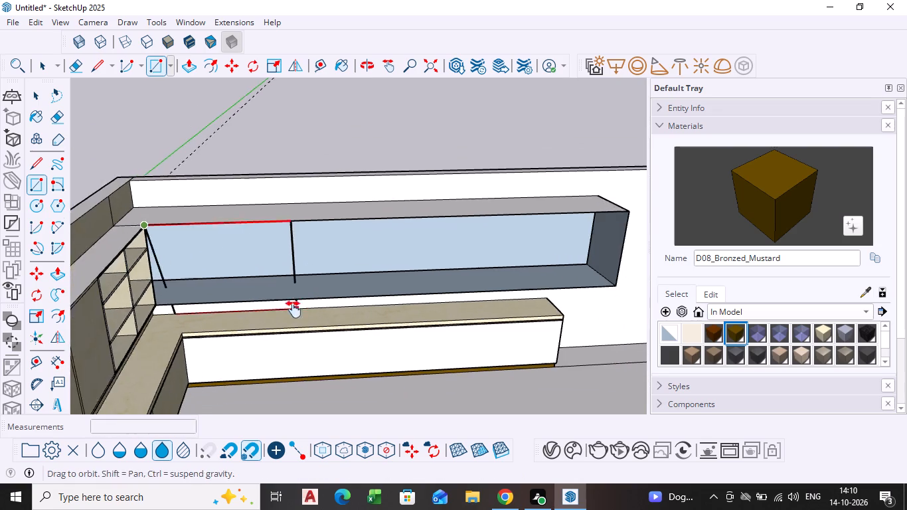
pyautogui.keyDown('shift'); pyautogui.moveTo(293, 309); pyautogui.dragTo(217, 303, button='middle'); pyautogui.keyUp('shift')
pyautogui.click(531, 278)
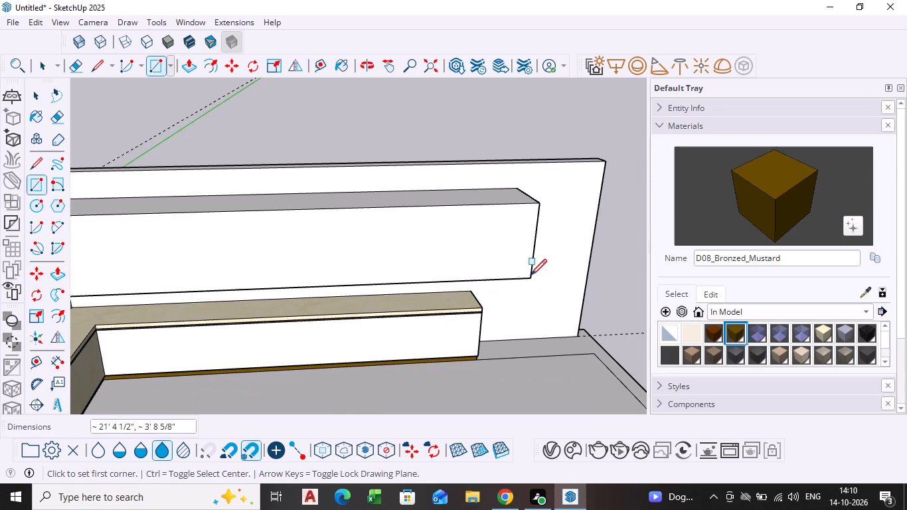
pyautogui.scroll(-2, 507, 280)
pyautogui.moveTo(505, 280); pyautogui.dragTo(434, 270, button='middle')
pyautogui.press('space')
# Inspect the closed wall unit and the side counter below it from several angles, including their free ends.
pyautogui.scroll(-1, 332, 224)
pyautogui.moveTo(315, 223); pyautogui.dragTo(226, 252, button='middle')
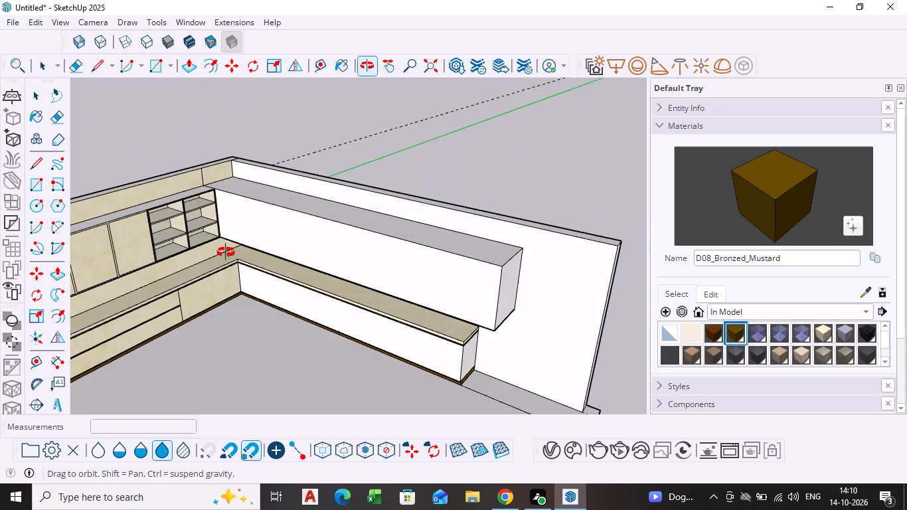
pyautogui.moveTo(226, 252); pyautogui.dragTo(223, 255, button='middle')
pyautogui.scroll(-1, 610, 256)
pyautogui.scroll(4, 437, 258)
pyautogui.moveTo(410, 307); pyautogui.dragTo(452, 249, button='middle')
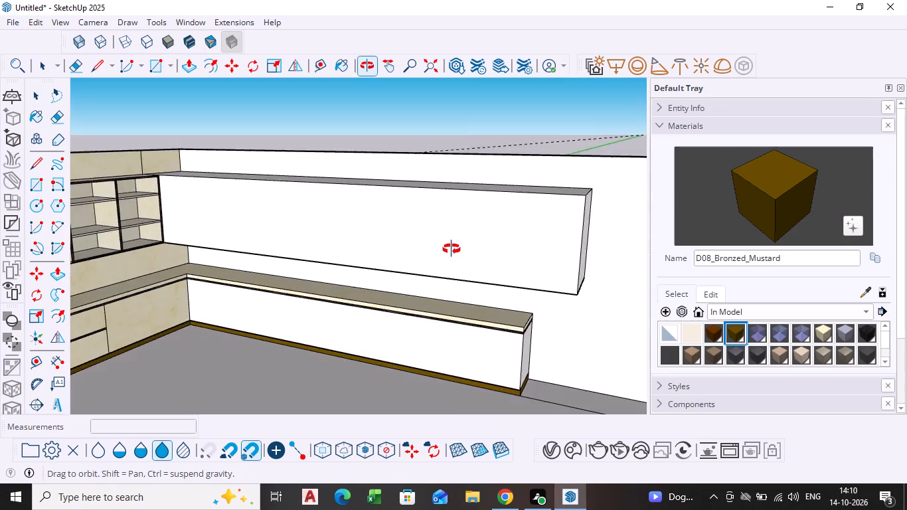
pyautogui.moveTo(452, 249); pyautogui.dragTo(455, 242, button='middle')
pyautogui.scroll(2, 447, 316)
pyautogui.scroll(-2, 440, 306)
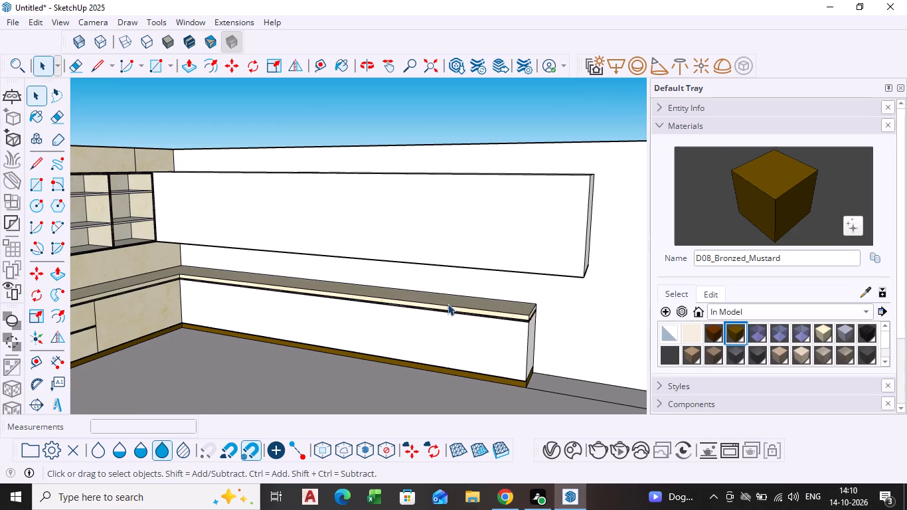
pyautogui.moveTo(191, 246); pyautogui.dragTo(262, 277, button='middle')
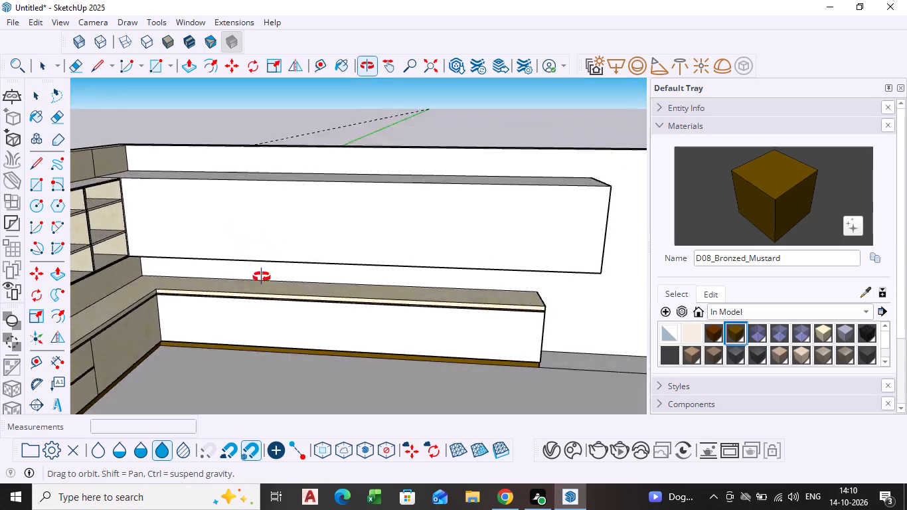
pyautogui.moveTo(262, 277); pyautogui.dragTo(251, 319, button='middle')
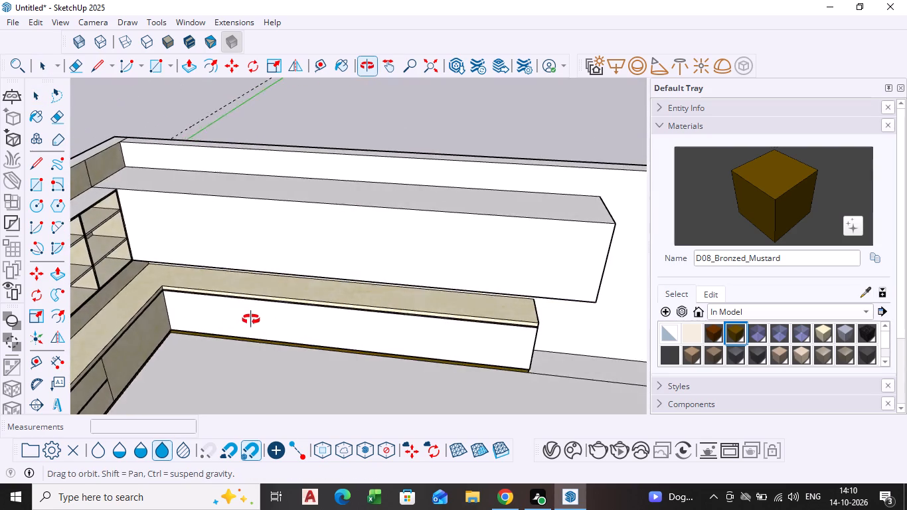
pyautogui.moveTo(251, 319); pyautogui.dragTo(1, 298, button='middle')
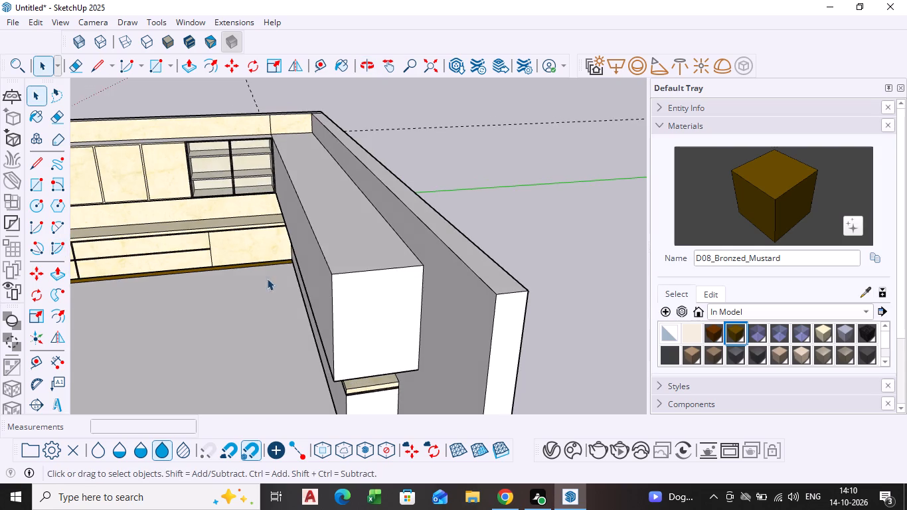
pyautogui.scroll(-3, 288, 288)
pyautogui.moveTo(315, 294); pyautogui.dragTo(403, 283, button='middle')
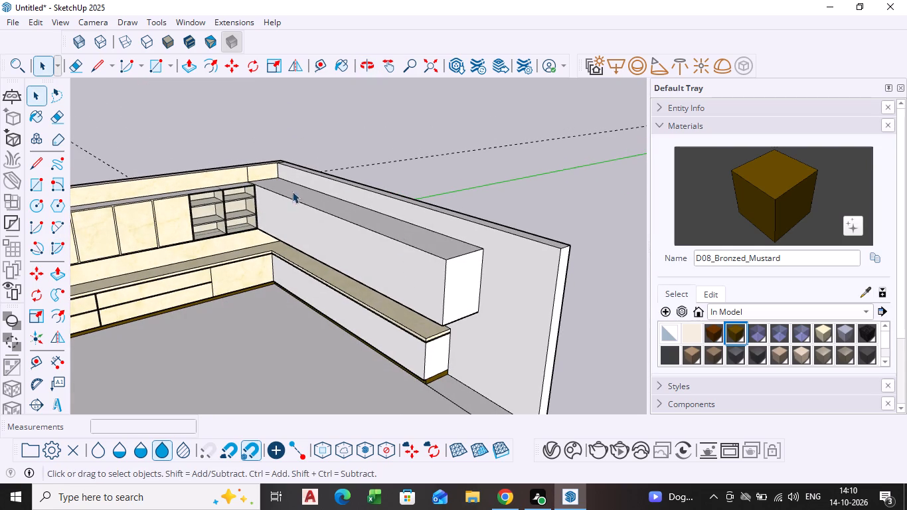
pyautogui.moveTo(306, 228); pyautogui.dragTo(390, 217, button='middle')
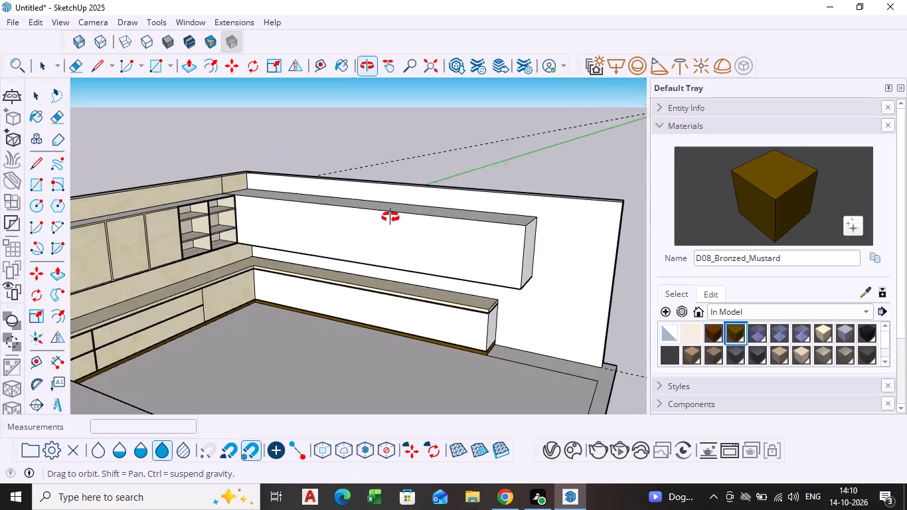
pyautogui.moveTo(390, 217); pyautogui.dragTo(389, 220, button='middle')
pyautogui.scroll(4, 230, 281)
pyautogui.scroll(3, 279, 257)
pyautogui.moveTo(275, 272); pyautogui.dragTo(309, 257, button='middle')
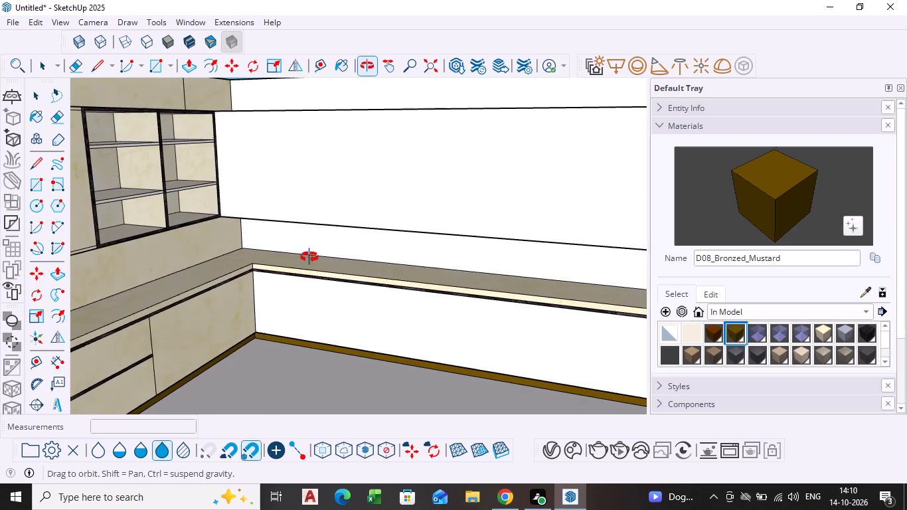
pyautogui.moveTo(309, 257); pyautogui.dragTo(320, 254, button='middle')
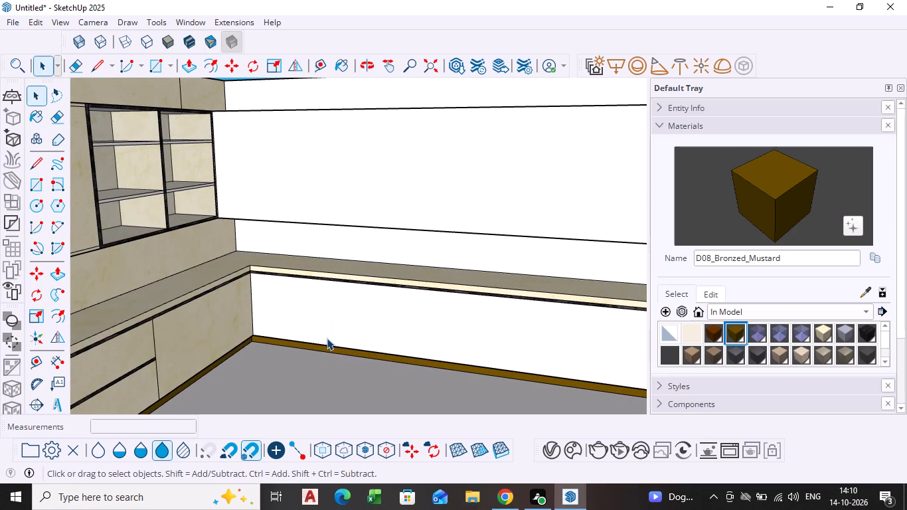
pyautogui.scroll(-1, 374, 253)
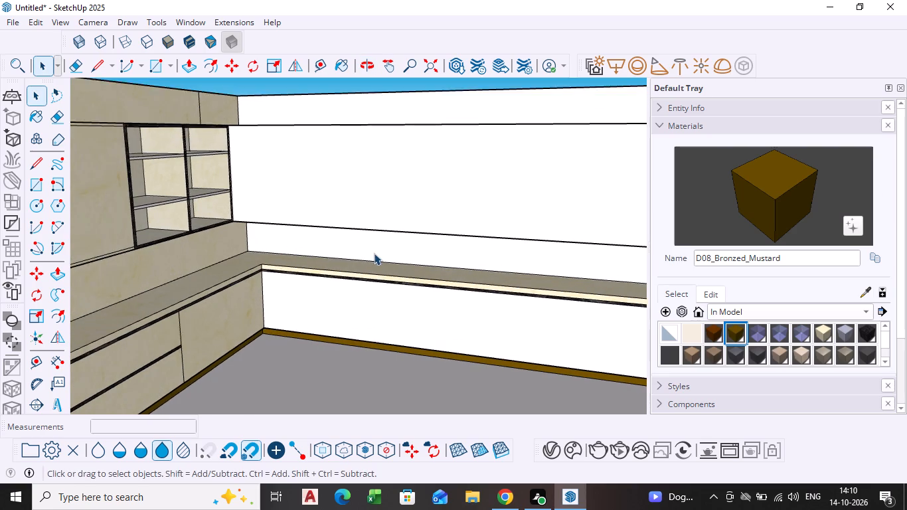
pyautogui.scroll(-1, 374, 253)
pyautogui.moveTo(482, 296); pyautogui.dragTo(370, 307, button='middle')
pyautogui.scroll(-4, 370, 307)
pyautogui.keyDown('shift'); pyautogui.moveTo(357, 310); pyautogui.dragTo(253, 246, button='middle'); pyautogui.keyUp('shift')
pyautogui.keyDown('shift'); pyautogui.scroll(-1, 355, 310); pyautogui.keyUp('shift')
pyautogui.scroll(3, 436, 287)
pyautogui.moveTo(437, 288); pyautogui.dragTo(437, 288, button='middle')
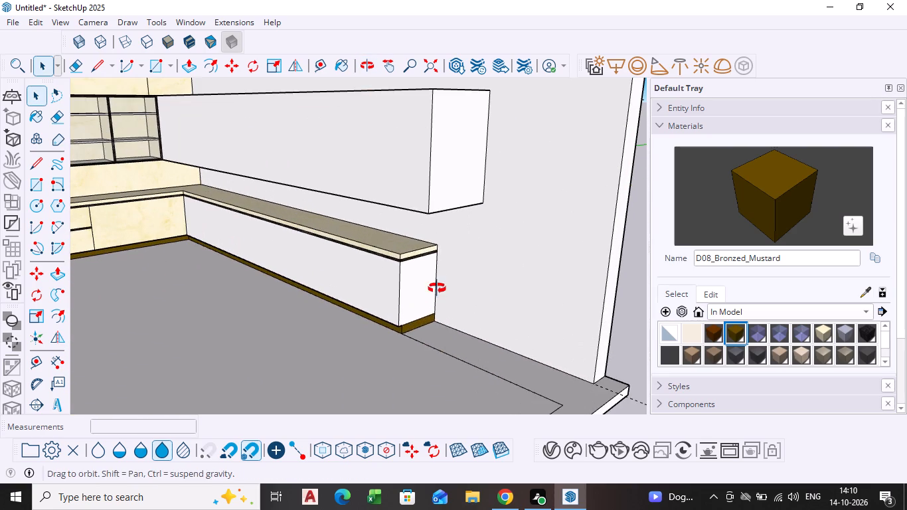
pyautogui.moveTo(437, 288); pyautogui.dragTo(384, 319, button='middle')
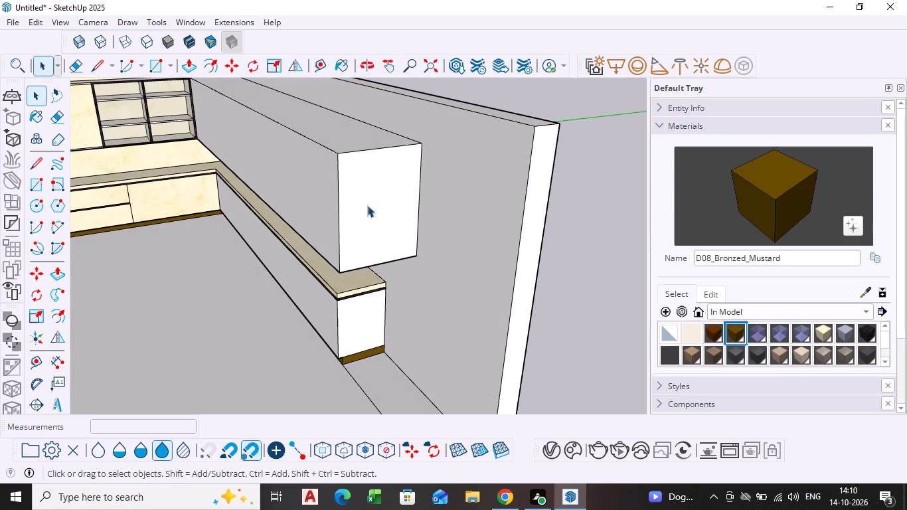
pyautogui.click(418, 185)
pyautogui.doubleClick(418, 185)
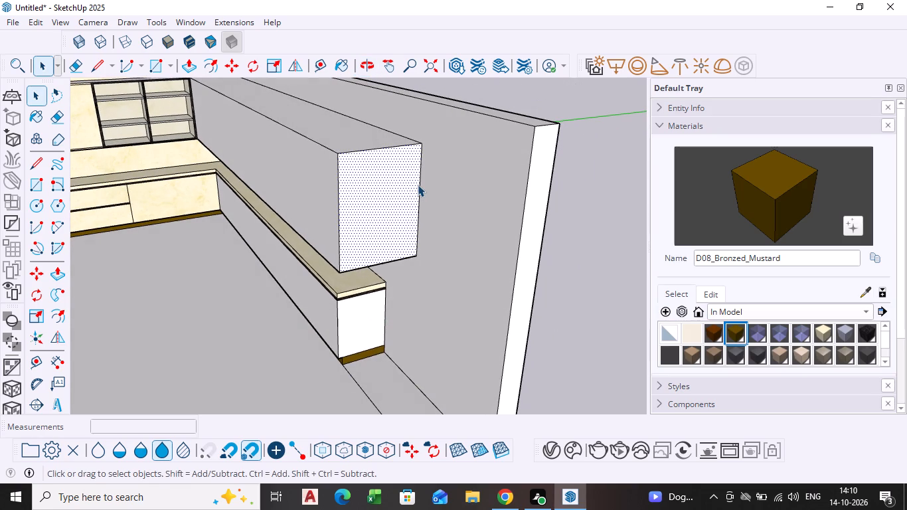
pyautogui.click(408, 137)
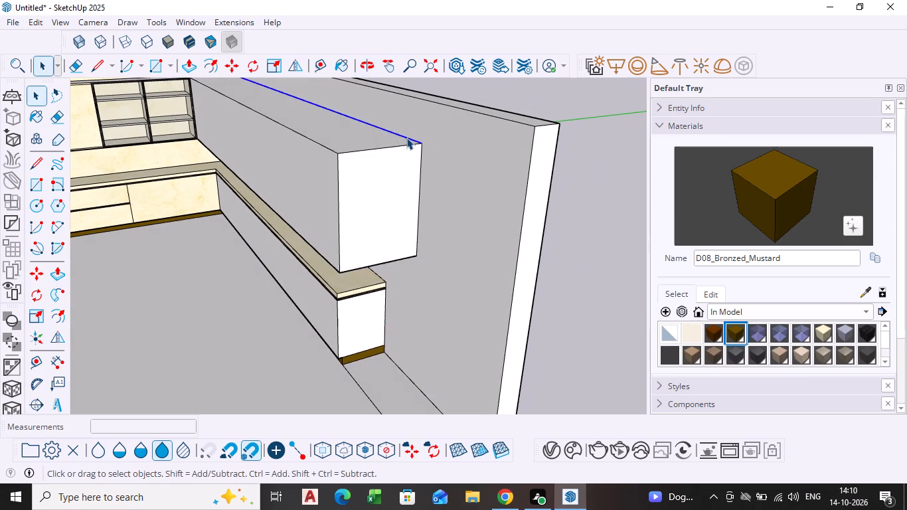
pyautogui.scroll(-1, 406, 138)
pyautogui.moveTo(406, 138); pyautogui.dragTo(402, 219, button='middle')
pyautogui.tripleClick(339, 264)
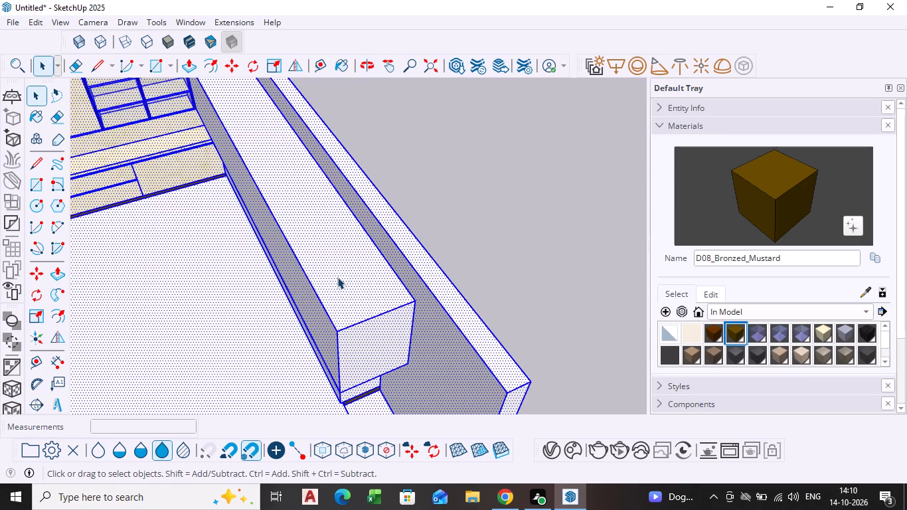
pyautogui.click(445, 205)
# Delete the dashed guide line running past the outer corner of the floor slab at the side wall's free end.
pyautogui.moveTo(388, 284); pyautogui.dragTo(291, 176, button='middle')
pyautogui.scroll(-4, 282, 232)
pyautogui.keyDown('shift'); pyautogui.moveTo(277, 237); pyautogui.dragTo(300, 195, button='middle'); pyautogui.keyUp('shift')
pyautogui.scroll(4, 284, 316)
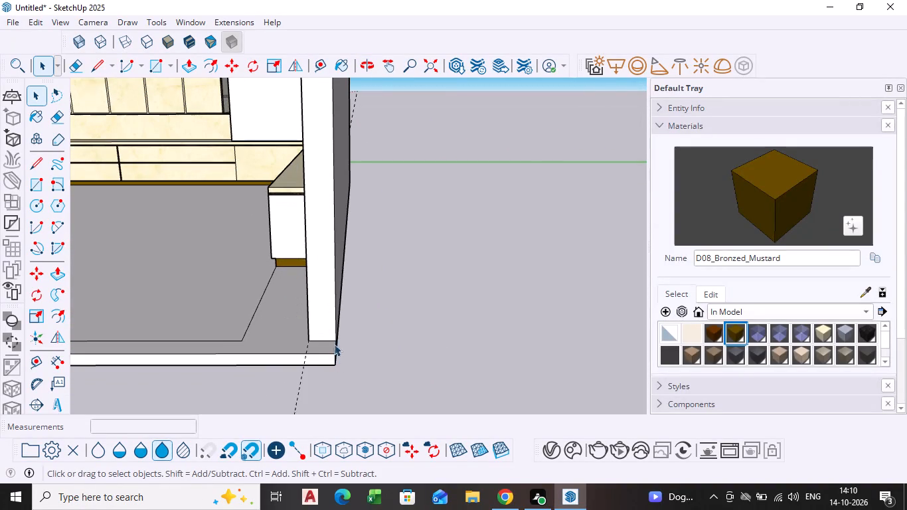
pyautogui.click(304, 363)
pyautogui.press('Delete')
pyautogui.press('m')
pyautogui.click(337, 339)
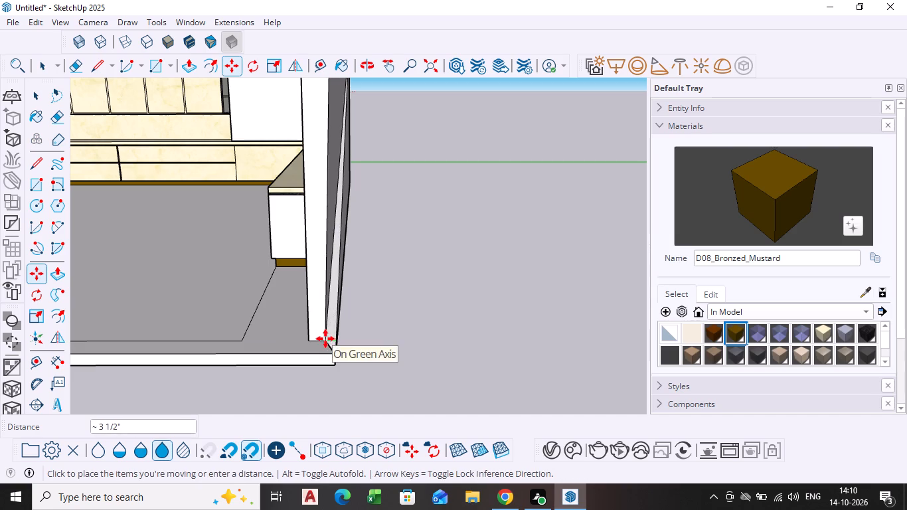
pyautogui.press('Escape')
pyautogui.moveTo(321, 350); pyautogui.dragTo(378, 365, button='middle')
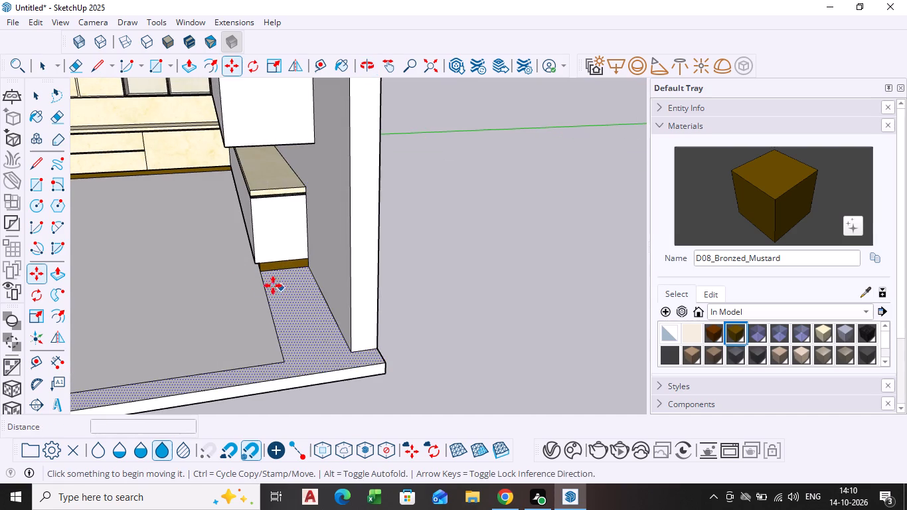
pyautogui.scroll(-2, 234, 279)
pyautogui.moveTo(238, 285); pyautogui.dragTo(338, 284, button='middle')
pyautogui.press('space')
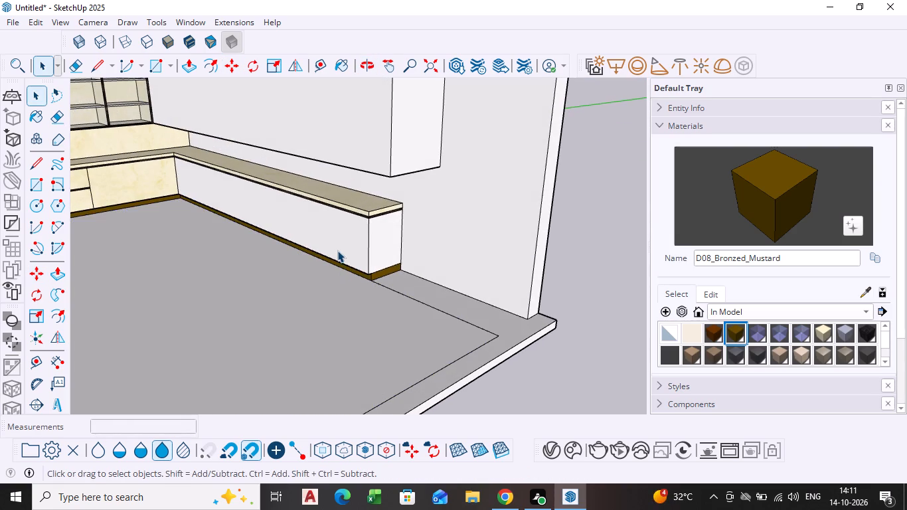
# Examine the wall unit's front face against the open shelf unit and the side counter below, from the inner corner to the free end.
pyautogui.scroll(3, 337, 250)
pyautogui.moveTo(321, 250); pyautogui.dragTo(440, 214, button='middle')
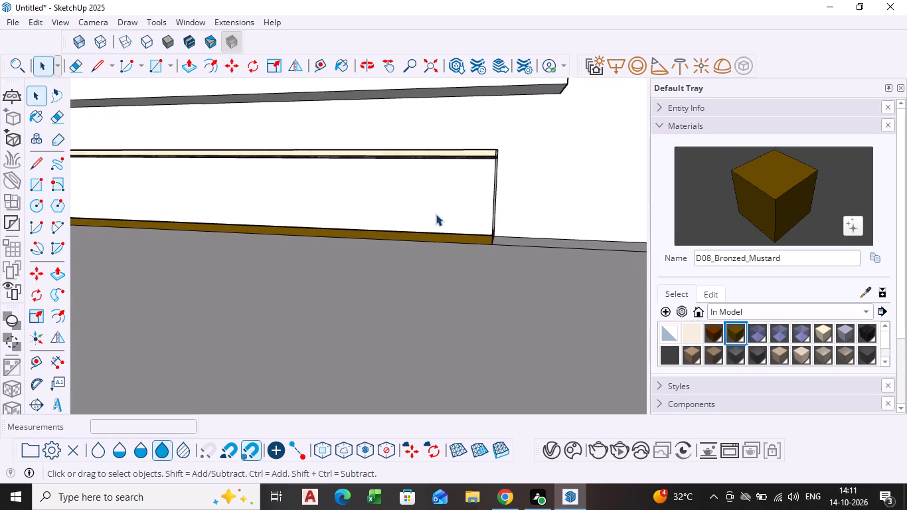
pyautogui.scroll(-8, 433, 213)
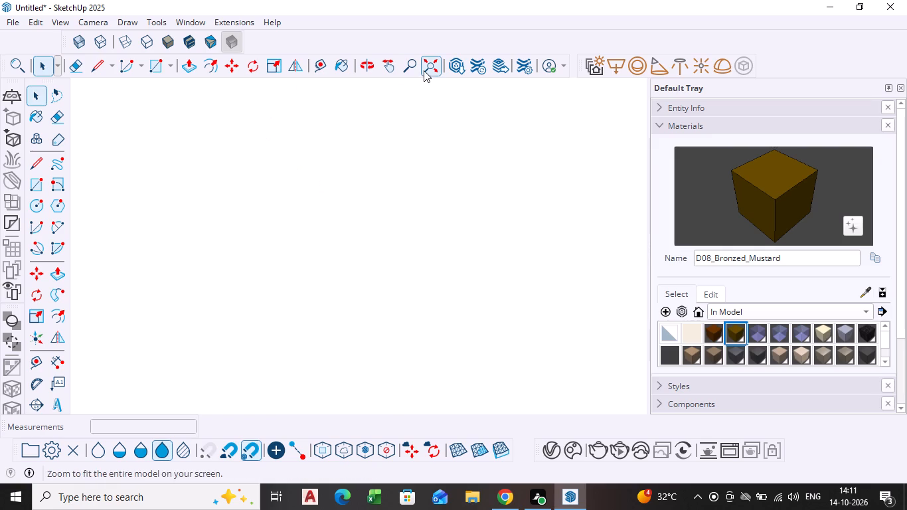
pyautogui.click(424, 70)
pyautogui.moveTo(447, 202); pyautogui.dragTo(359, 228, button='middle')
pyautogui.scroll(9, 390, 197)
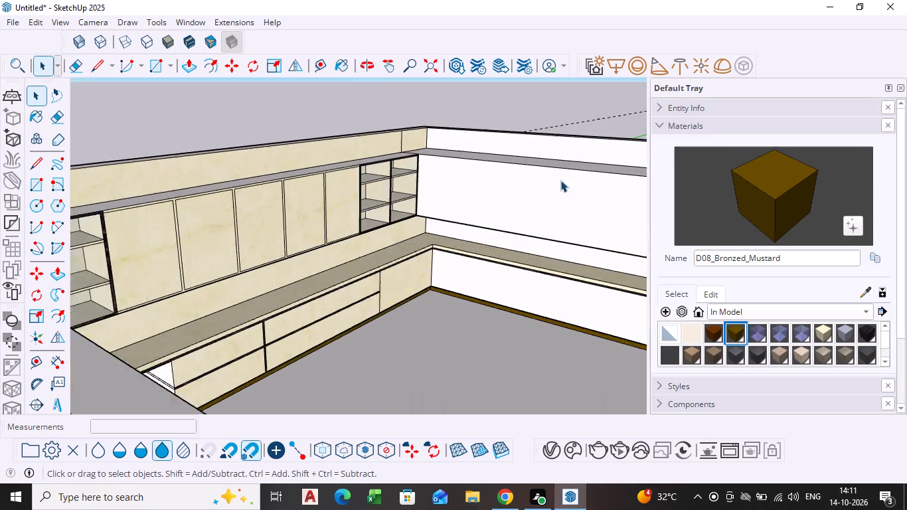
pyautogui.scroll(2, 560, 180)
pyautogui.moveTo(369, 287); pyautogui.dragTo(221, 313, button='middle')
pyautogui.scroll(9, 323, 236)
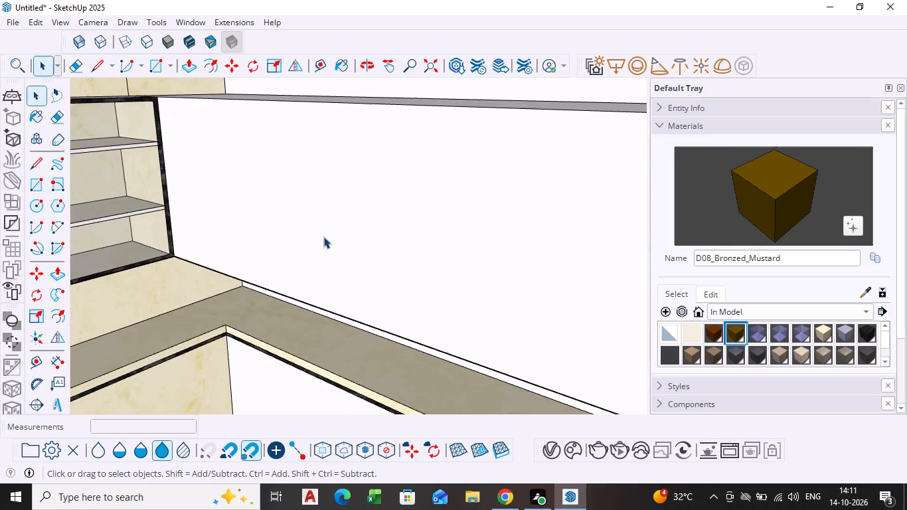
pyautogui.scroll(-3, 323, 236)
pyautogui.moveTo(323, 236); pyautogui.dragTo(230, 194, button='middle')
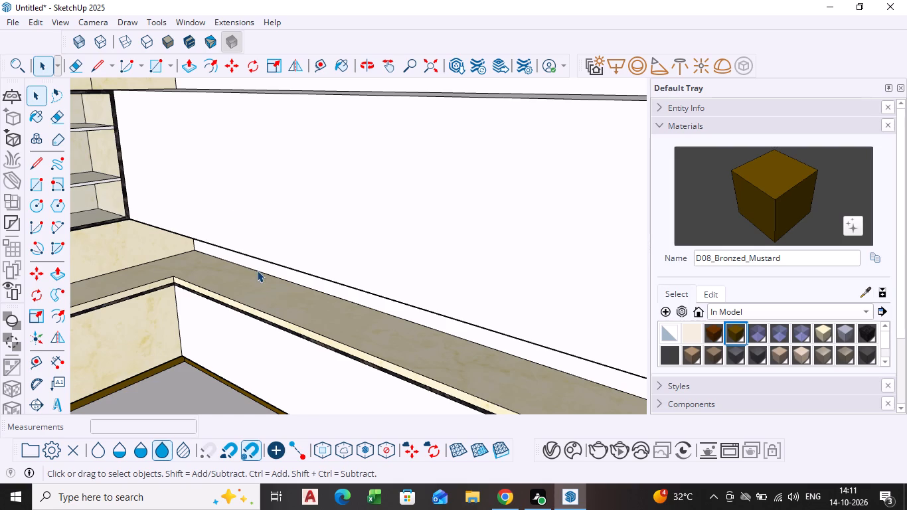
pyautogui.scroll(-2, 274, 331)
pyautogui.keyDown('shift'); pyautogui.moveTo(274, 331); pyautogui.dragTo(228, 292, button='middle'); pyautogui.keyUp('shift')
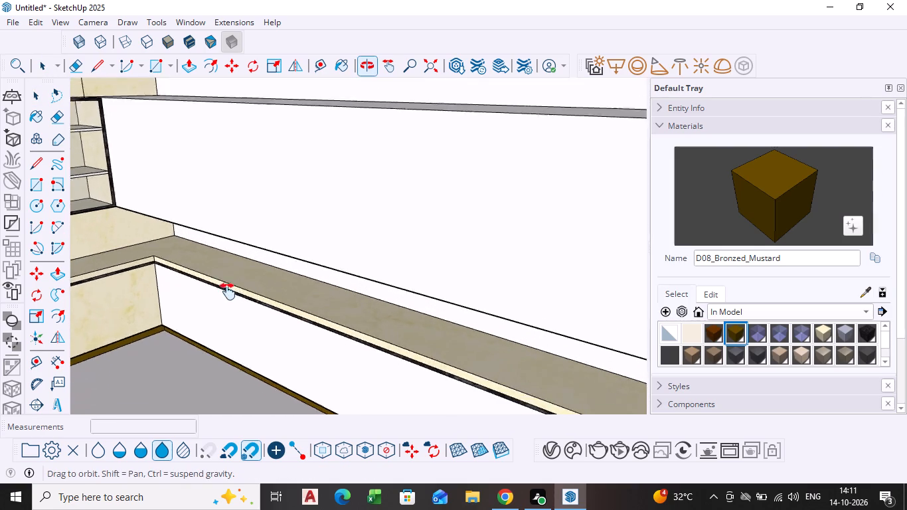
pyautogui.keyDown('shift'); pyautogui.moveTo(228, 292); pyautogui.dragTo(164, 243, button='middle'); pyautogui.keyUp('shift')
pyautogui.scroll(-4, 248, 264)
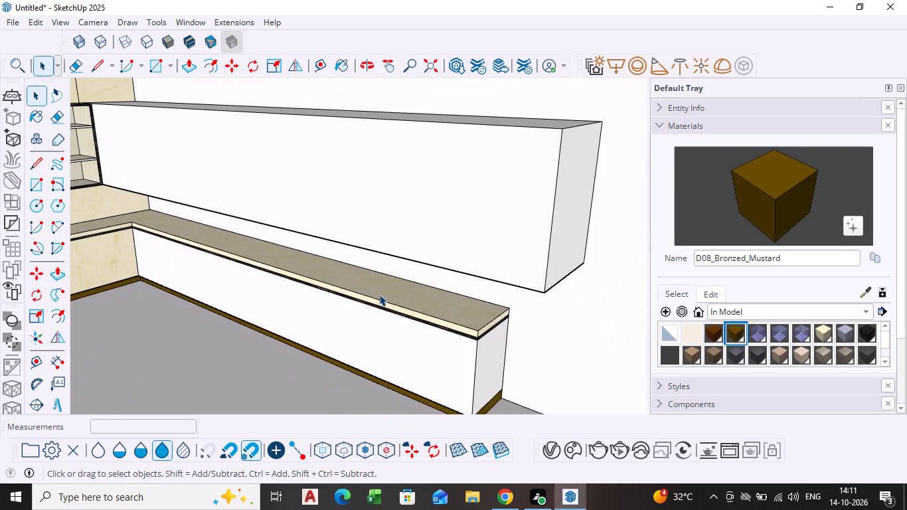
pyautogui.moveTo(370, 318); pyautogui.dragTo(423, 281, button='middle')
pyautogui.scroll(-1, 369, 319)
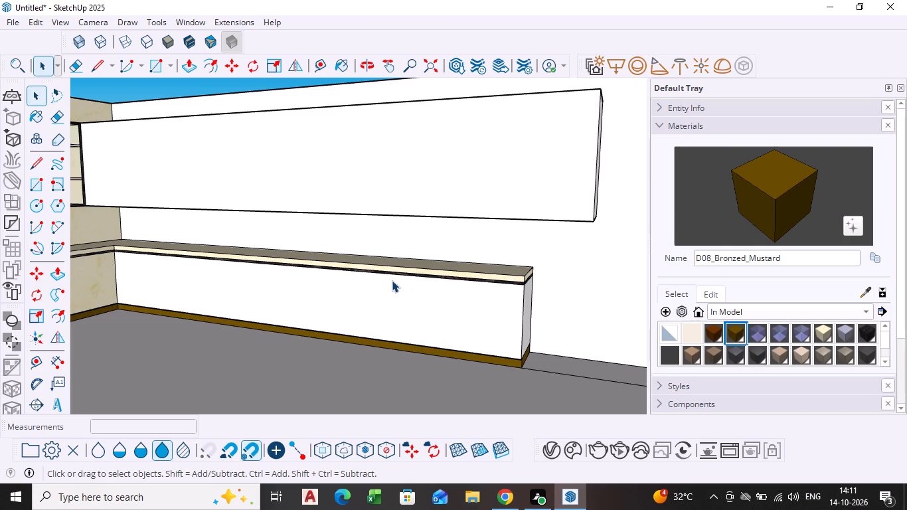
# Push/Pull the wall unit's front face inward about 9 7/16" to line up with the side counter's front face.
pyautogui.click(267, 186)
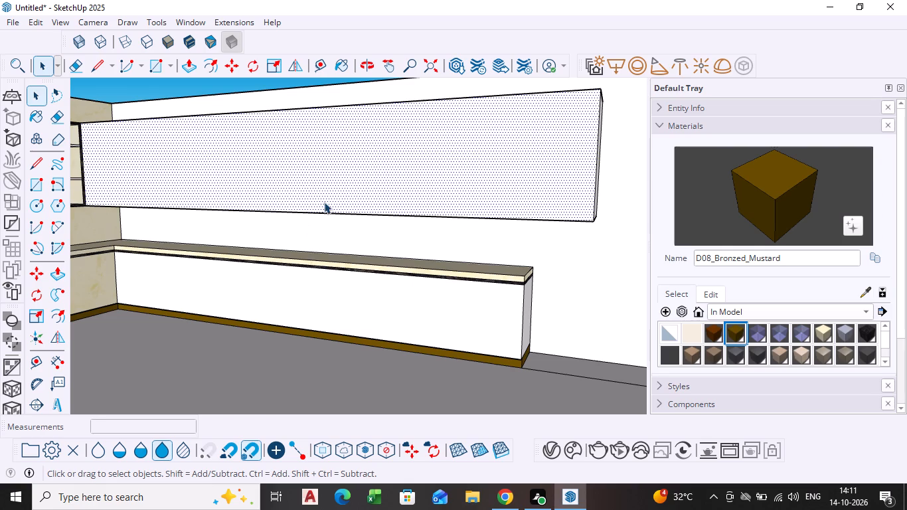
pyautogui.press('p')
pyautogui.click(324, 202)
pyautogui.click(344, 293)
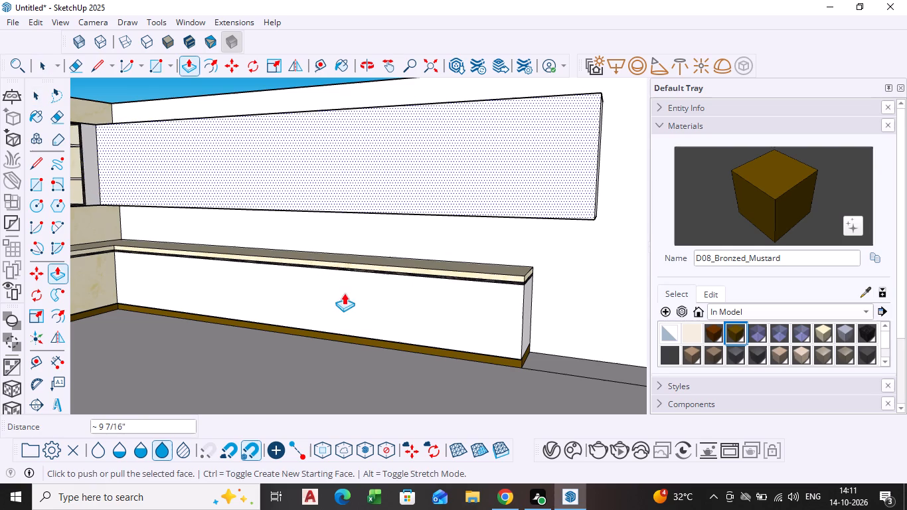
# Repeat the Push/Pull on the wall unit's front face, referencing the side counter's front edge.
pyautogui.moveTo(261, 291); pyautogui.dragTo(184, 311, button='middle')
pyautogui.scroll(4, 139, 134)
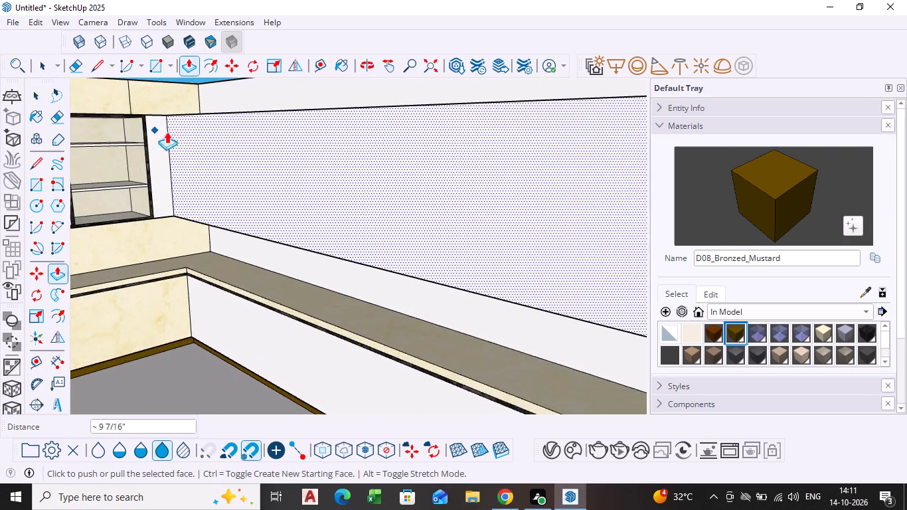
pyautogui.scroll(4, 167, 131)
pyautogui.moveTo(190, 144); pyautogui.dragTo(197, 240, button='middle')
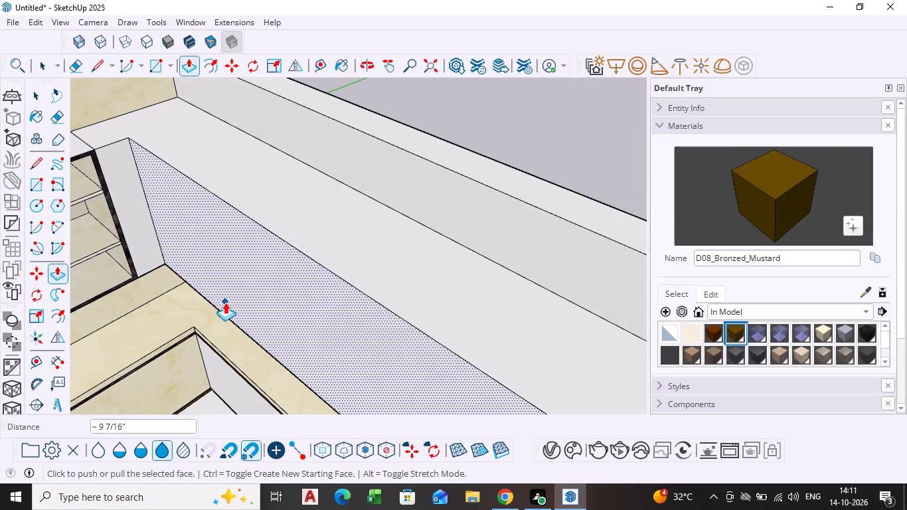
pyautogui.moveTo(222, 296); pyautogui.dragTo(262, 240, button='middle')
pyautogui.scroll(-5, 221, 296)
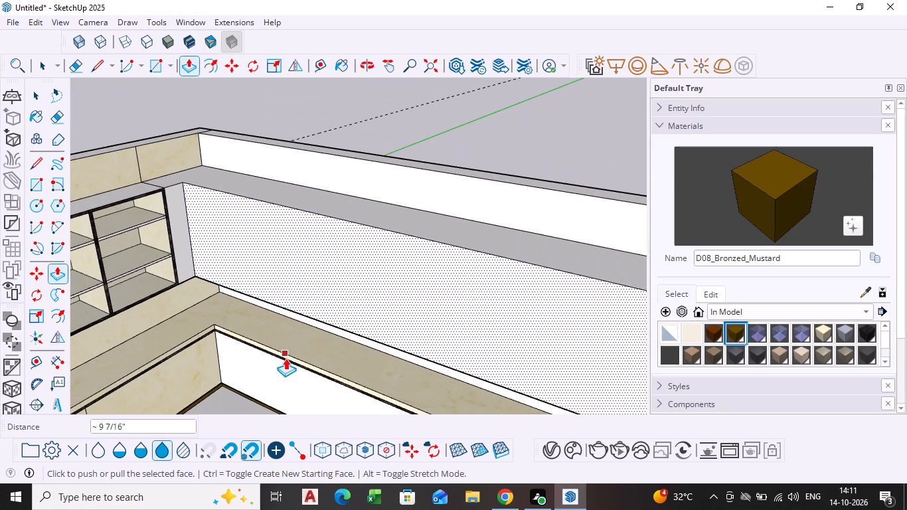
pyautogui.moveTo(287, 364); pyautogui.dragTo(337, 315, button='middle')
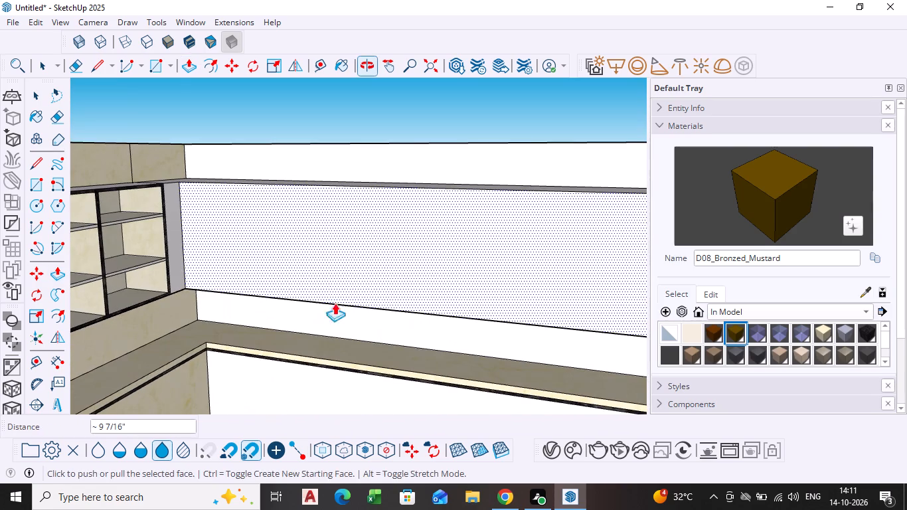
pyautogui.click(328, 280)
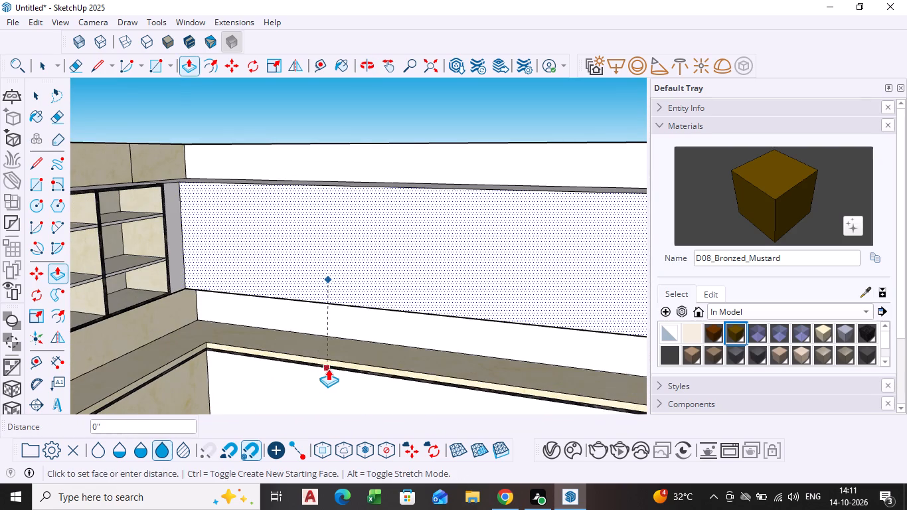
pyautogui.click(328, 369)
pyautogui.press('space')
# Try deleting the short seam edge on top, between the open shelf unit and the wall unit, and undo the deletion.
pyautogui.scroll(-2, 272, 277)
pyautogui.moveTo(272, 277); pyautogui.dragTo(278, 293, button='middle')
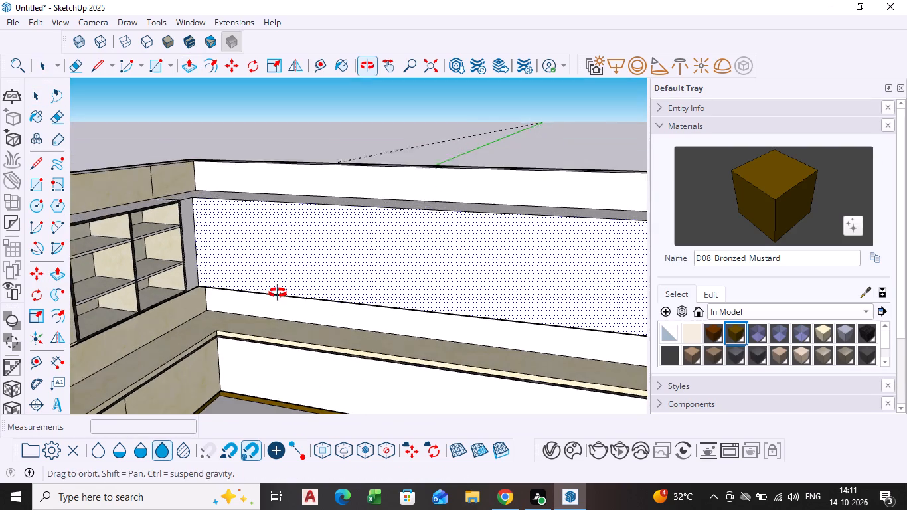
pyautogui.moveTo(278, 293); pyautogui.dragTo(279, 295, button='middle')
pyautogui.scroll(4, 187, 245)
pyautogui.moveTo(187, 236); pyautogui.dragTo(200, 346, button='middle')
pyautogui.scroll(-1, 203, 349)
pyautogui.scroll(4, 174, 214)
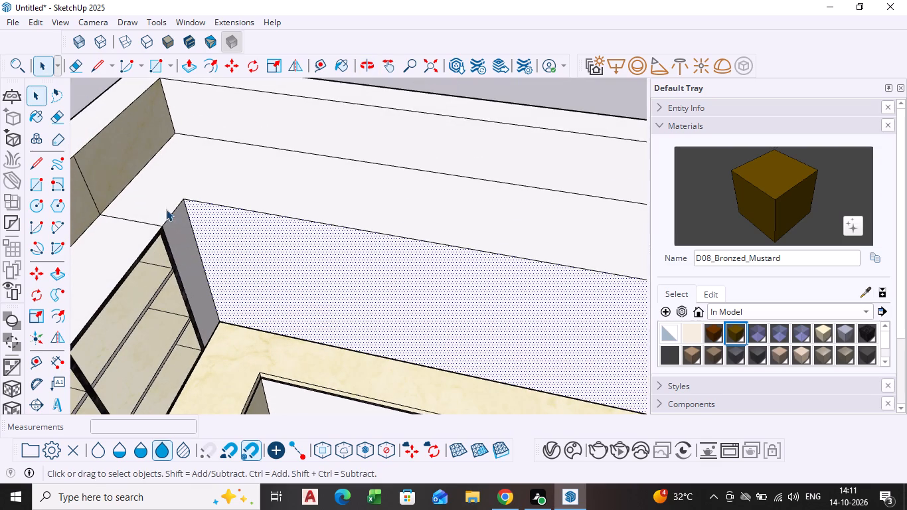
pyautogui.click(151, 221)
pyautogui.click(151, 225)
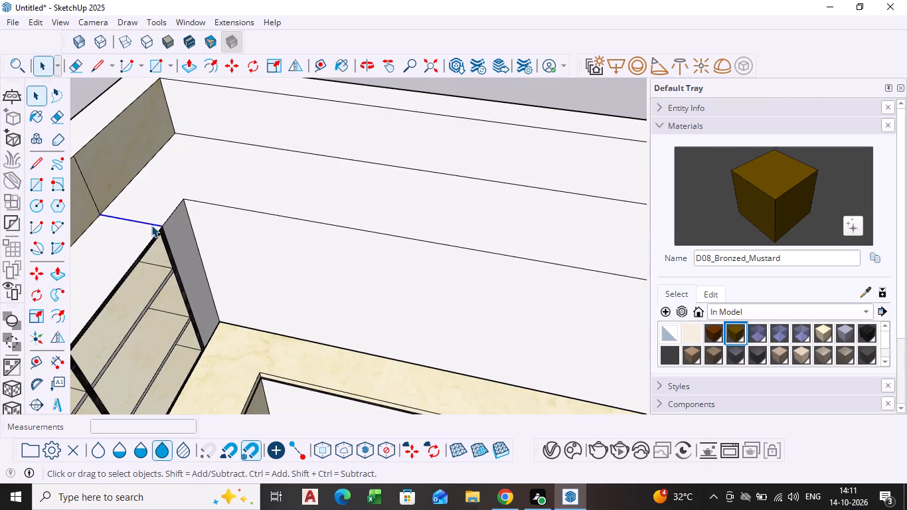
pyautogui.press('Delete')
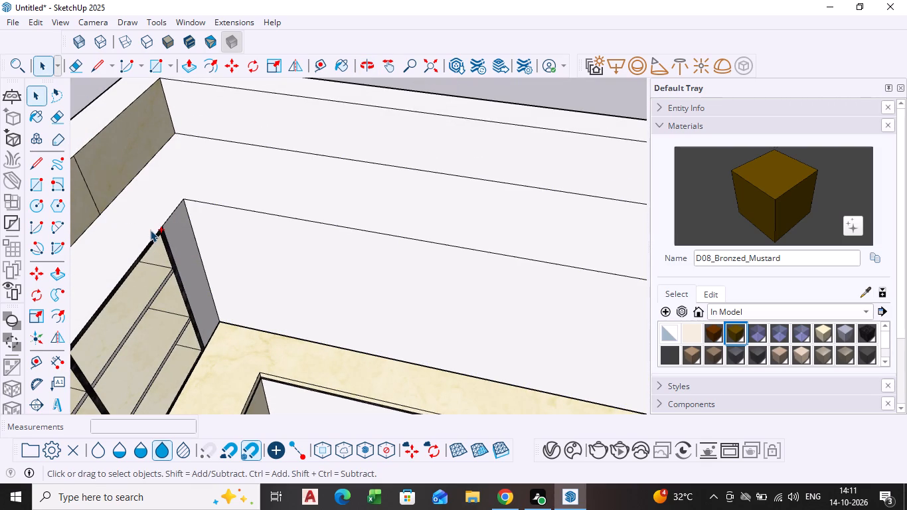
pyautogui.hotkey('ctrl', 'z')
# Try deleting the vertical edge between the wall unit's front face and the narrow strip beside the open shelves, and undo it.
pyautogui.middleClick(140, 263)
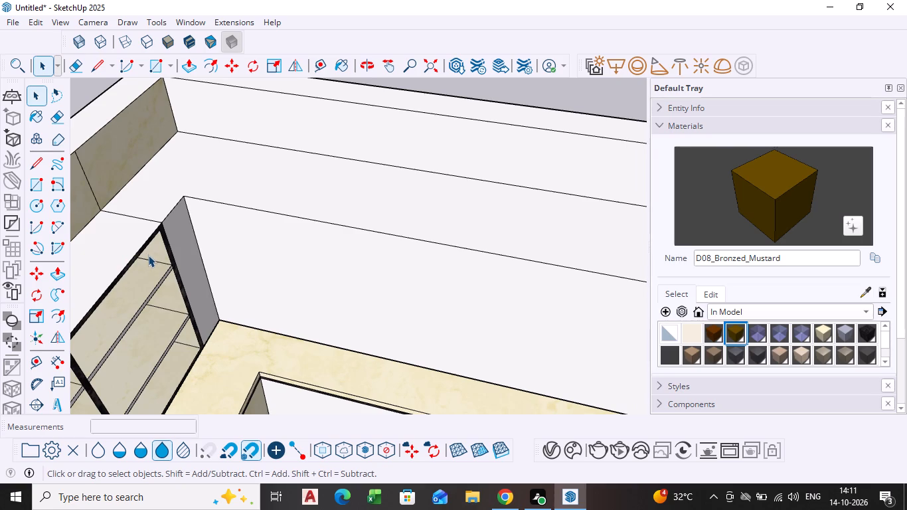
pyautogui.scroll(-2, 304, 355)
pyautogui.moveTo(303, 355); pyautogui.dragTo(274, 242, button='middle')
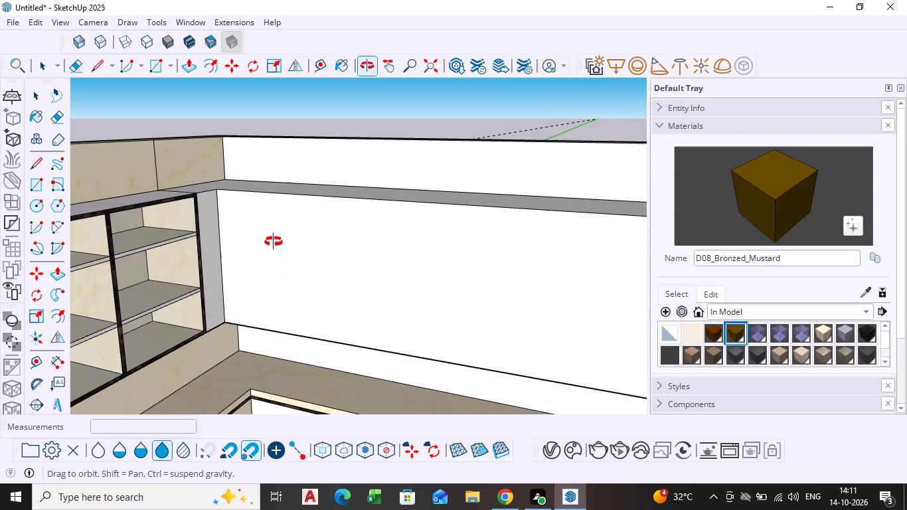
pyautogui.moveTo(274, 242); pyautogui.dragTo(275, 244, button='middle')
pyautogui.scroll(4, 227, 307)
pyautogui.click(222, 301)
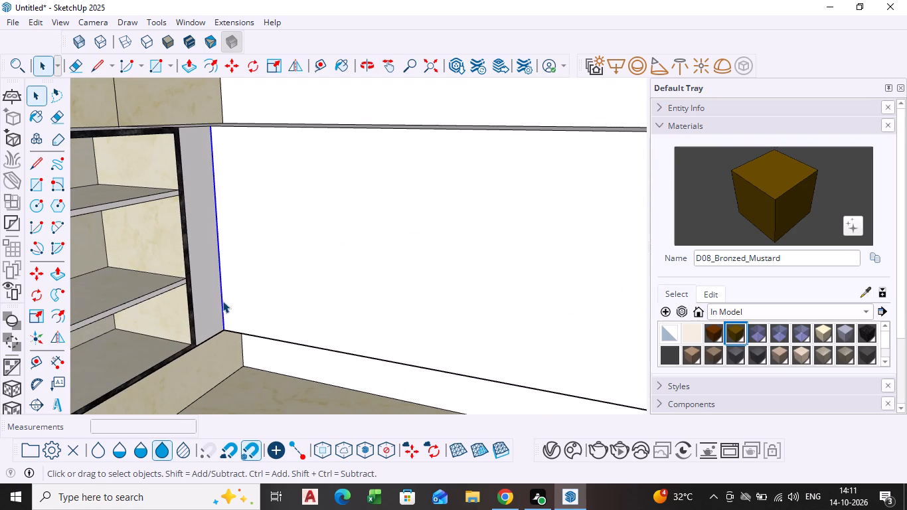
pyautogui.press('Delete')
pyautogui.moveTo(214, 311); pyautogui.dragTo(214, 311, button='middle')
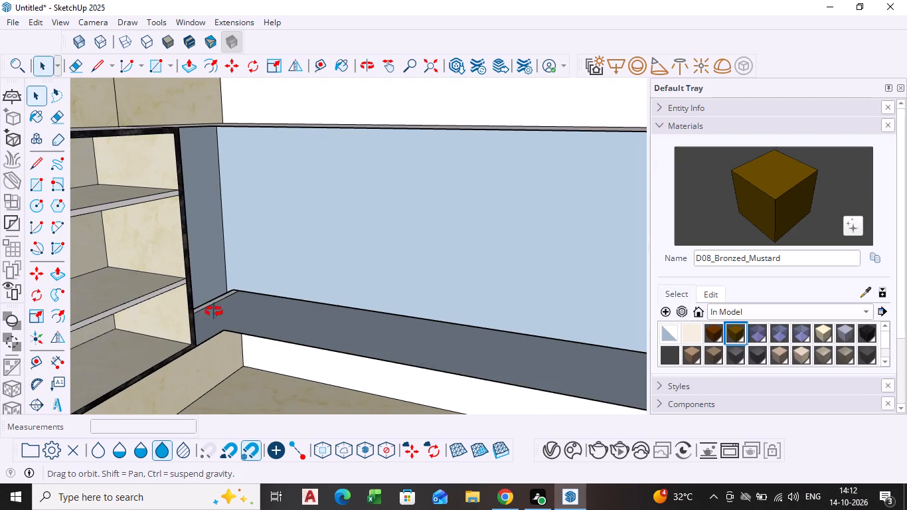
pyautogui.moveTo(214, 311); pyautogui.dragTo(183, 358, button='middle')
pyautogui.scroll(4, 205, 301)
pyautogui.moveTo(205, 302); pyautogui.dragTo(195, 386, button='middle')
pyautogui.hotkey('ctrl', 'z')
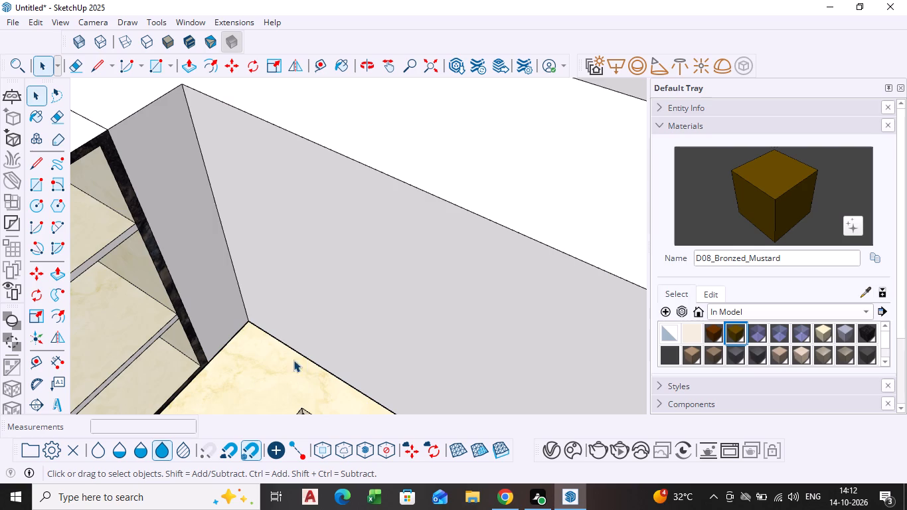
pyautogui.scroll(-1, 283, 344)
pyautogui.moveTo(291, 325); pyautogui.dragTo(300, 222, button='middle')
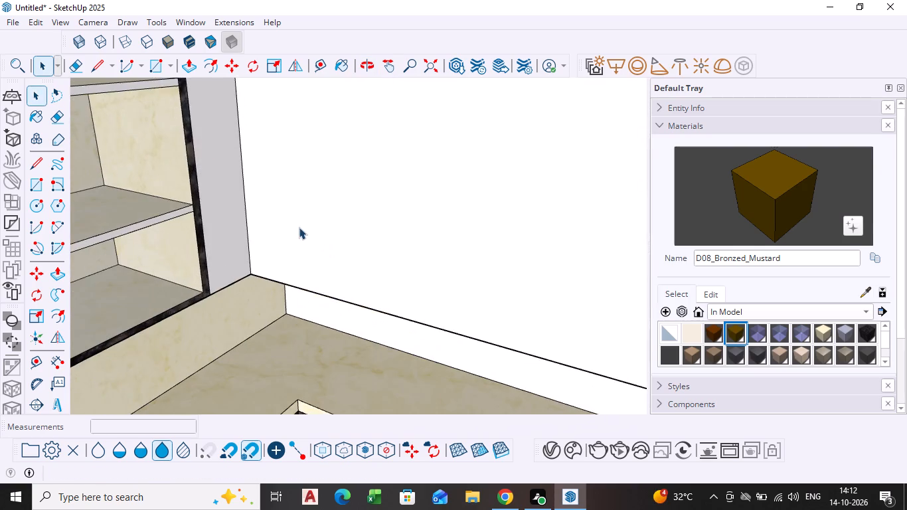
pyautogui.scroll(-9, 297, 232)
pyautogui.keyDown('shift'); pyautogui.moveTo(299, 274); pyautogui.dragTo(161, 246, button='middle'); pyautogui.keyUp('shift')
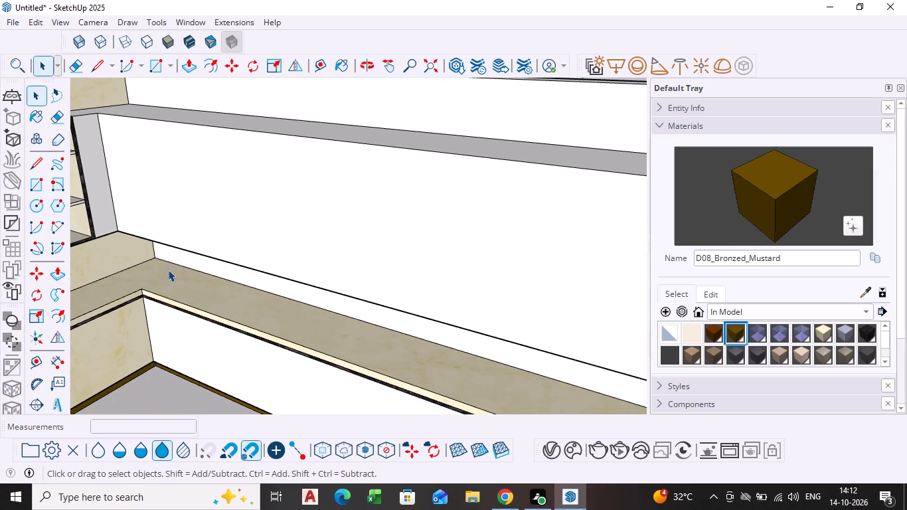
# Draw a rotated rectangle about 3' 8 5/8" by 2' 7 1/2", diagonally from the open shelf unit's end edge to the wall unit's front face.
pyautogui.keyDown('shift'); pyautogui.moveTo(133, 237); pyautogui.dragTo(190, 258, button='middle'); pyautogui.keyUp('shift')
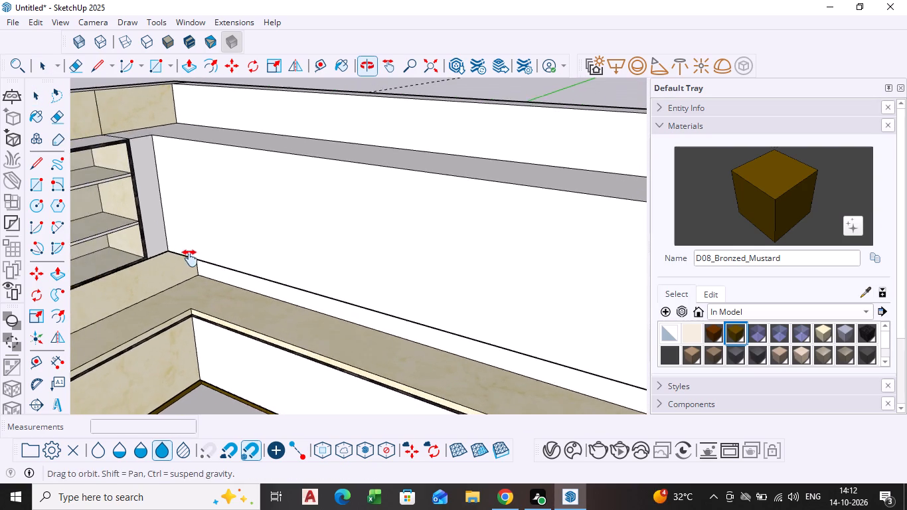
pyautogui.keyDown('shift'); pyautogui.moveTo(190, 258); pyautogui.dragTo(191, 257, button='middle'); pyautogui.keyUp('shift')
pyautogui.keyDown('shift'); pyautogui.scroll(-1, 191, 258); pyautogui.keyUp('shift')
pyautogui.scroll(4, 157, 191)
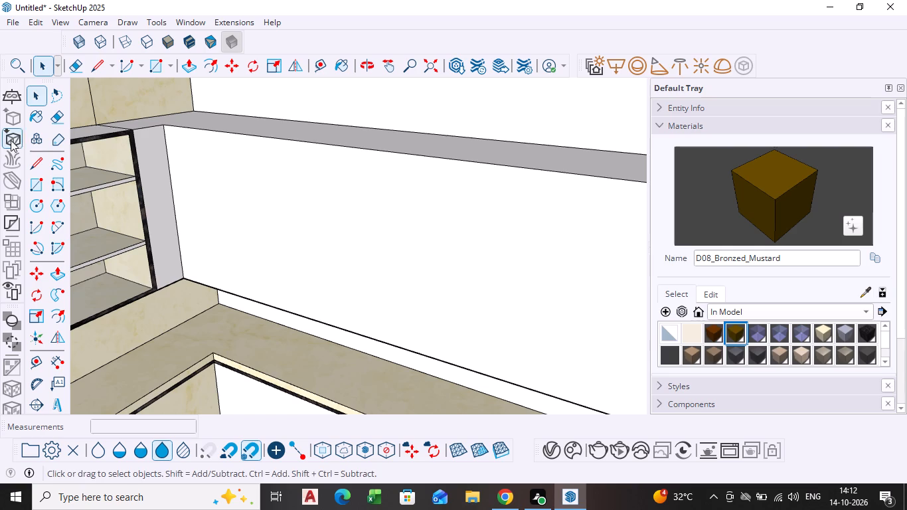
pyautogui.click(49, 183)
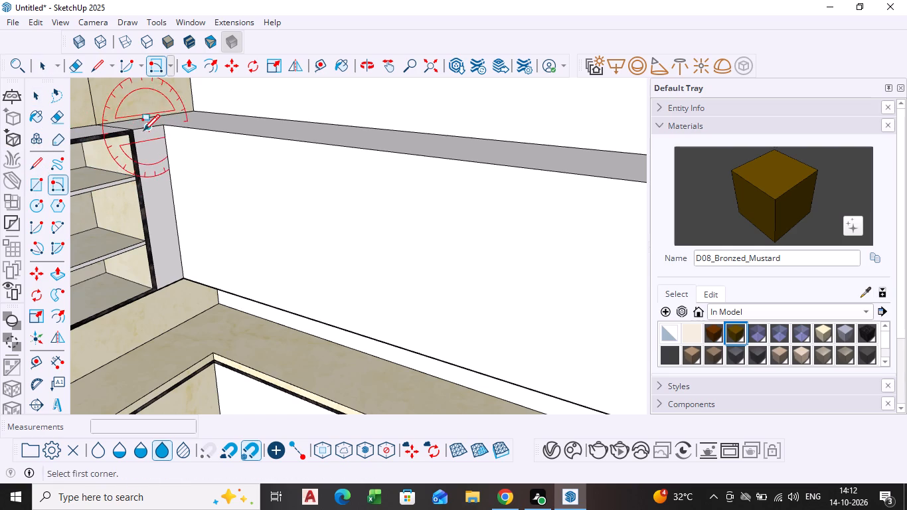
pyautogui.click(137, 131)
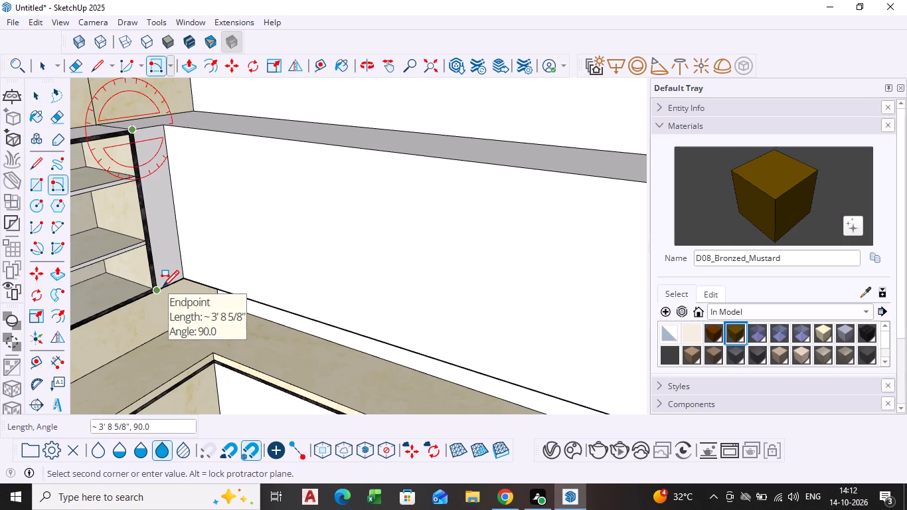
pyautogui.click(161, 287)
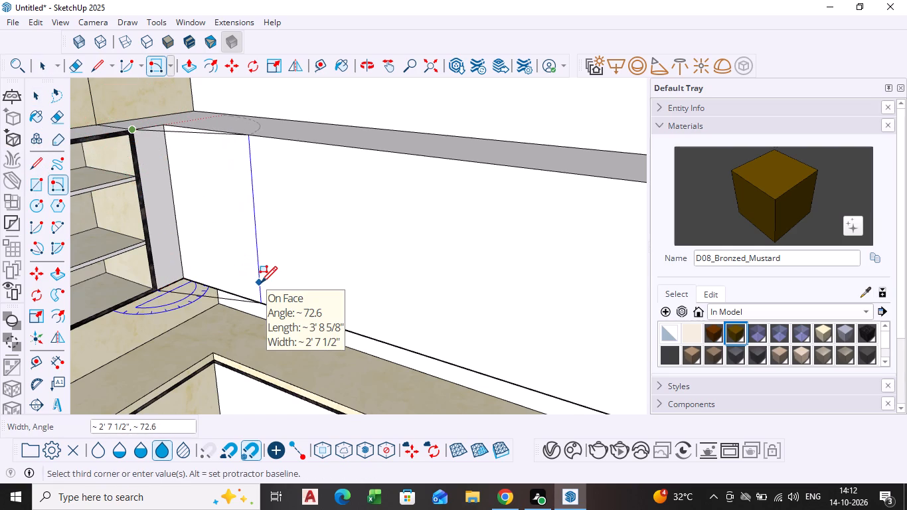
pyautogui.click(260, 283)
pyautogui.moveTo(231, 262); pyautogui.dragTo(241, 319, button='middle')
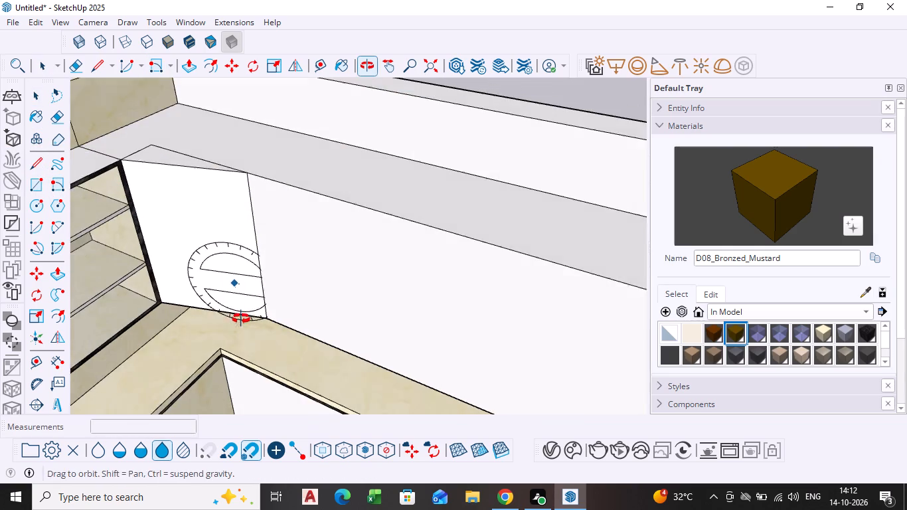
pyautogui.moveTo(241, 319); pyautogui.dragTo(242, 320, button='middle')
# Delete the two leftover corner edges on the wall unit's top, in front of the diagonal panel.
pyautogui.press('space')
pyautogui.scroll(4, 177, 159)
pyautogui.moveTo(175, 160); pyautogui.dragTo(177, 193, button='middle')
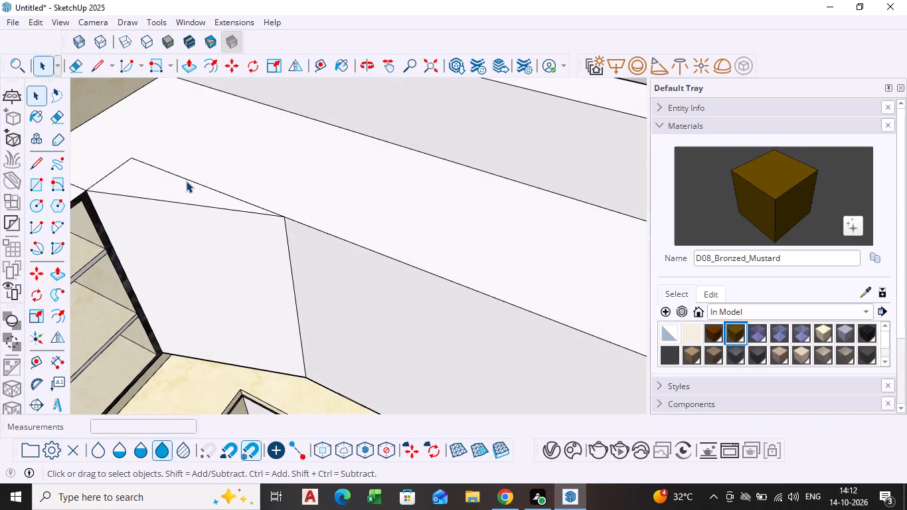
pyautogui.click(186, 180)
pyautogui.press('Delete')
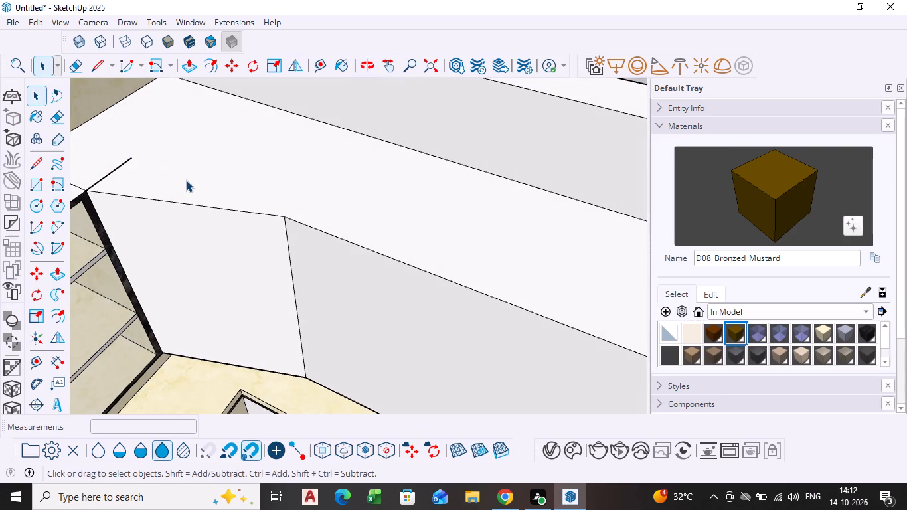
pyautogui.click(118, 167)
pyautogui.press('Delete')
# Delete the short seam edge on the underside, between the open shelf unit and the wall unit.
pyautogui.scroll(-3, 138, 269)
pyautogui.moveTo(138, 269); pyautogui.dragTo(153, 209, button='middle')
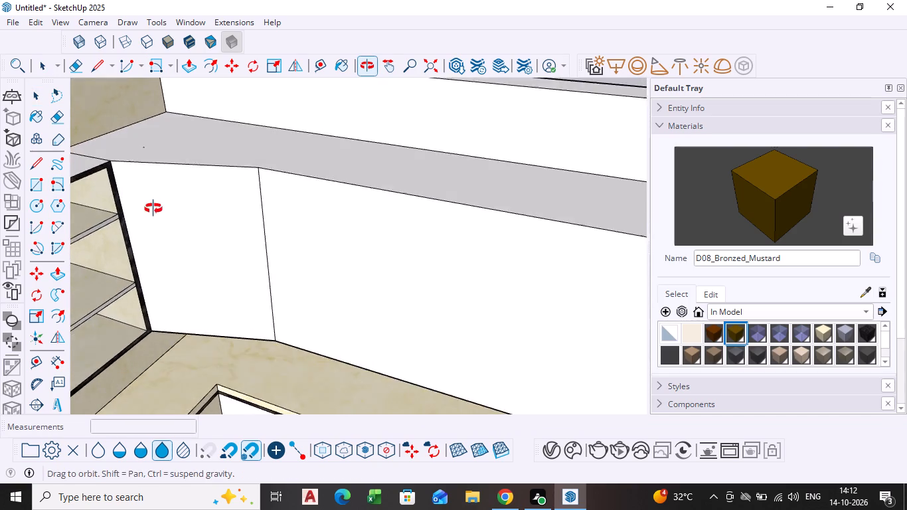
pyautogui.moveTo(153, 209); pyautogui.dragTo(157, 198, button='middle')
pyautogui.scroll(-5, 158, 196)
pyautogui.moveTo(175, 278); pyautogui.dragTo(220, 145, button='middle')
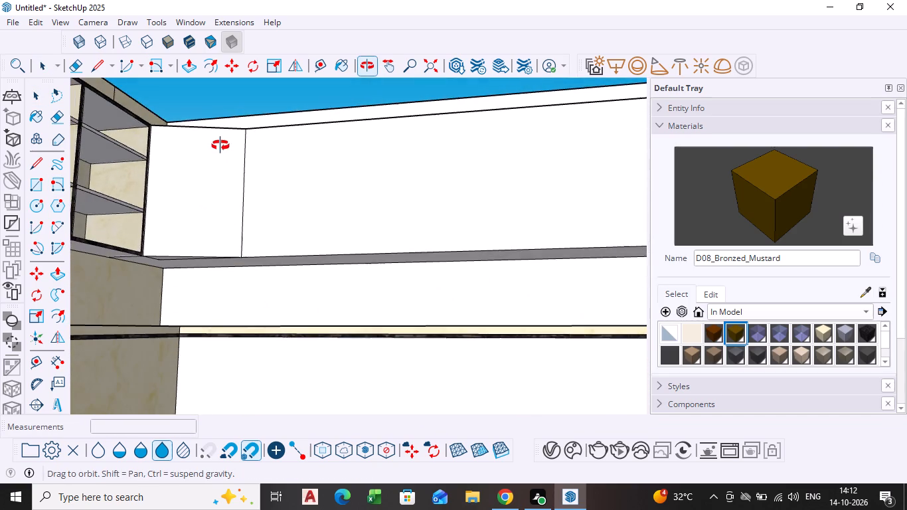
pyautogui.moveTo(220, 145); pyautogui.dragTo(254, 78, button='middle')
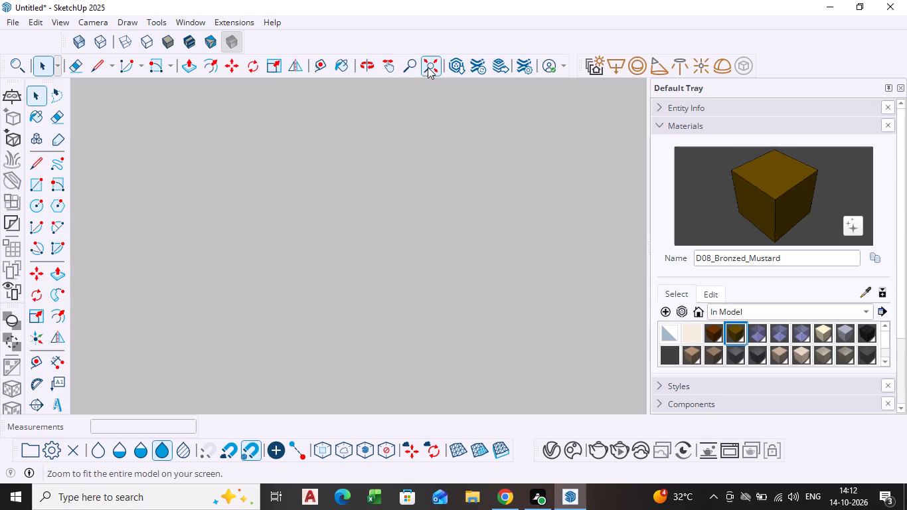
pyautogui.click(428, 67)
pyautogui.moveTo(432, 209); pyautogui.dragTo(339, 398, button='middle')
pyautogui.scroll(10, 414, 259)
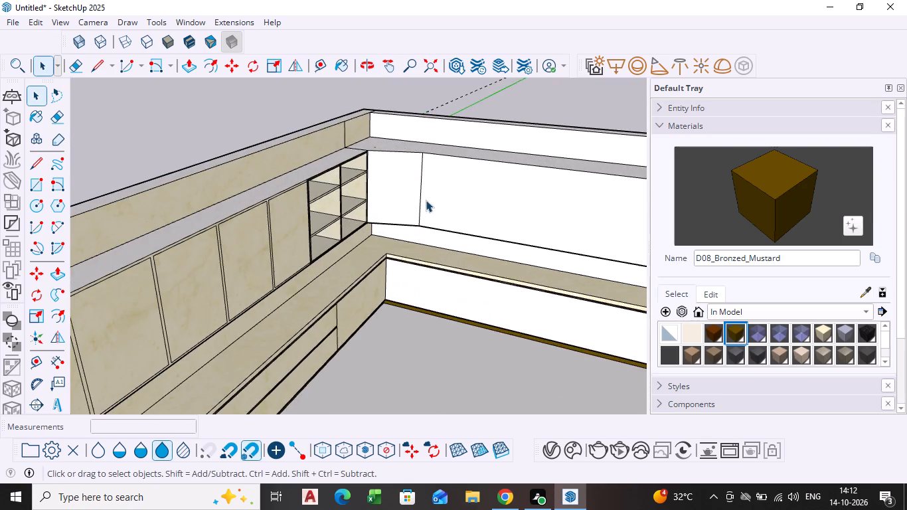
pyautogui.moveTo(395, 253); pyautogui.dragTo(294, 396, button='middle')
pyautogui.scroll(9, 410, 163)
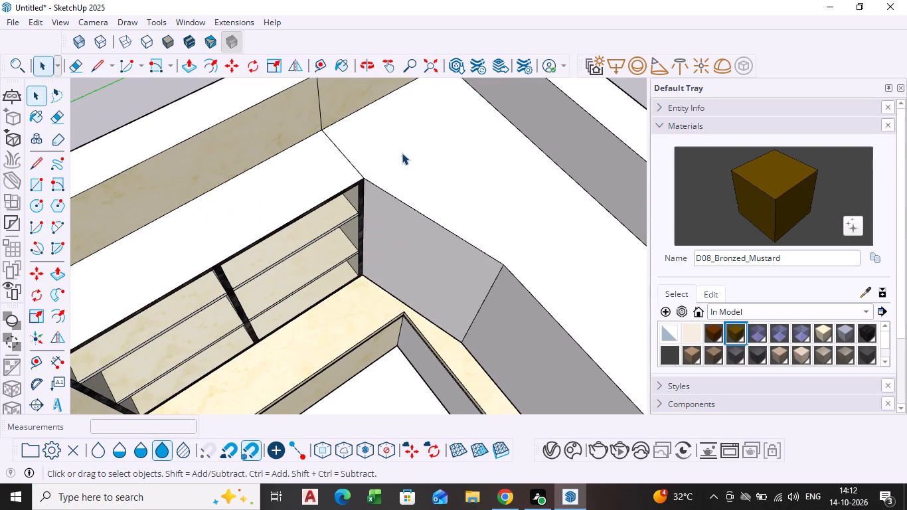
pyautogui.click(401, 157)
pyautogui.scroll(-1, 382, 258)
pyautogui.moveTo(380, 258); pyautogui.dragTo(384, 156, button='middle')
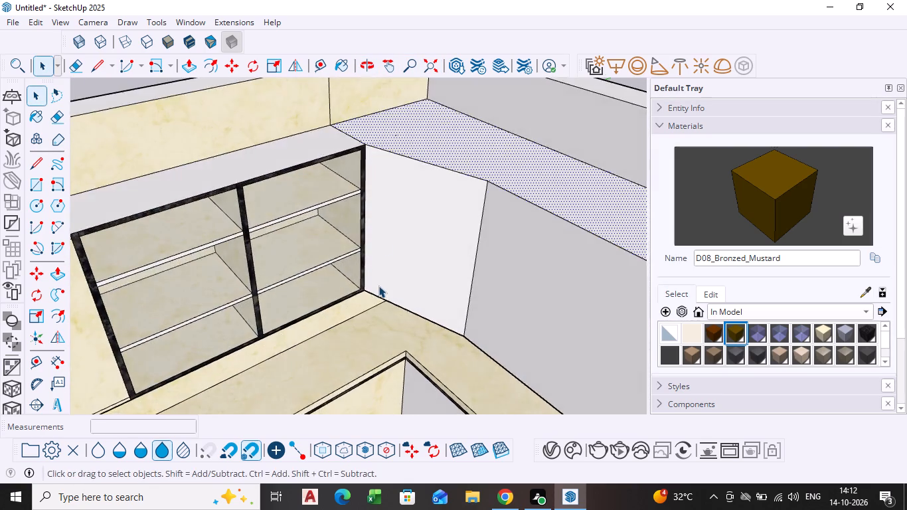
pyautogui.scroll(5, 378, 286)
pyautogui.moveTo(369, 349); pyautogui.dragTo(399, 185, button='middle')
pyautogui.scroll(3, 369, 284)
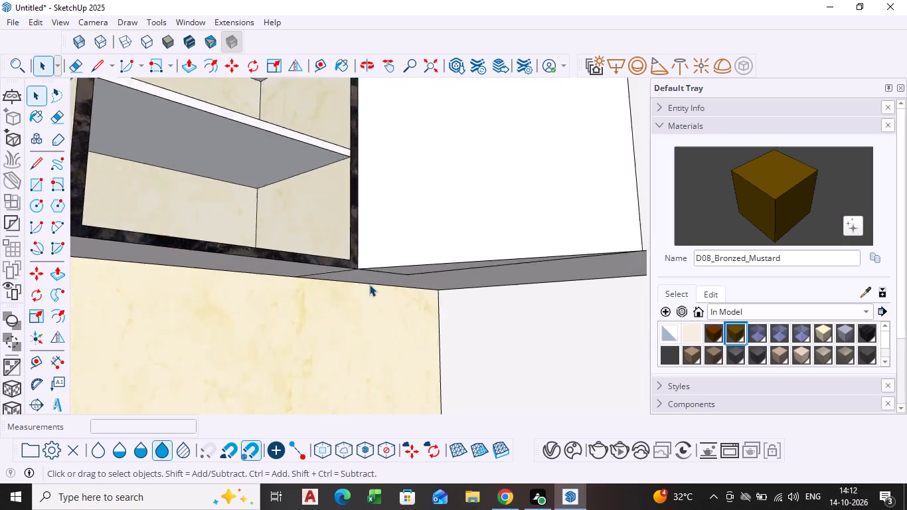
pyautogui.scroll(2, 369, 284)
pyautogui.moveTo(374, 276); pyautogui.dragTo(390, 228, button='middle')
pyautogui.scroll(1, 376, 263)
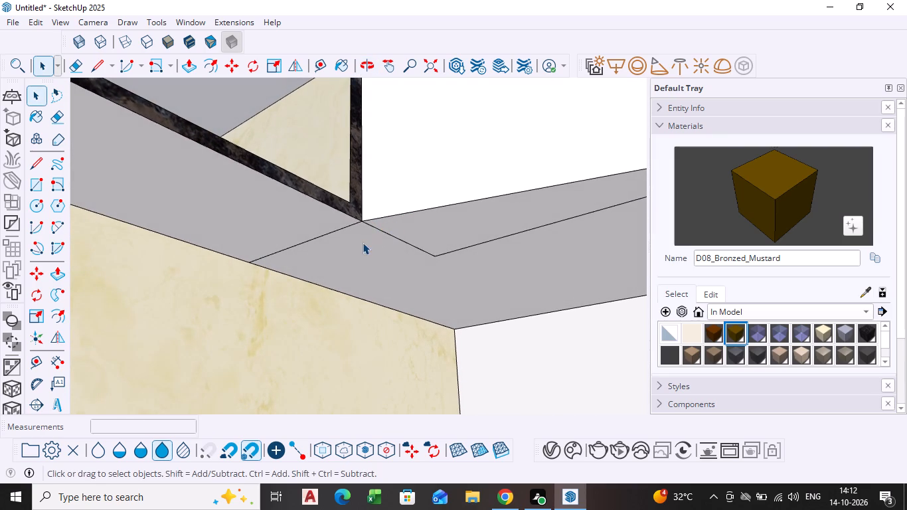
pyautogui.click(333, 232)
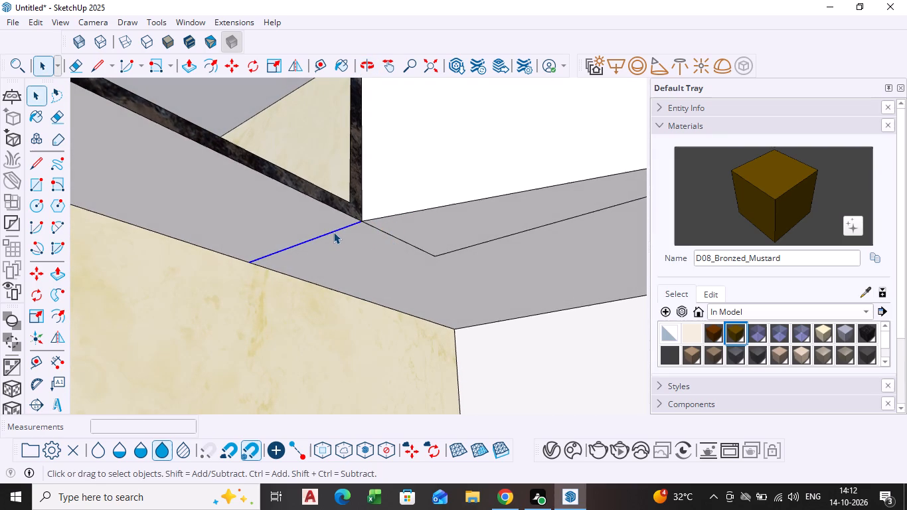
pyautogui.press('Delete')
# Delete the two leftover corner edges on the wall unit's underside, behind the diagonal panel.
pyautogui.scroll(-1, 333, 232)
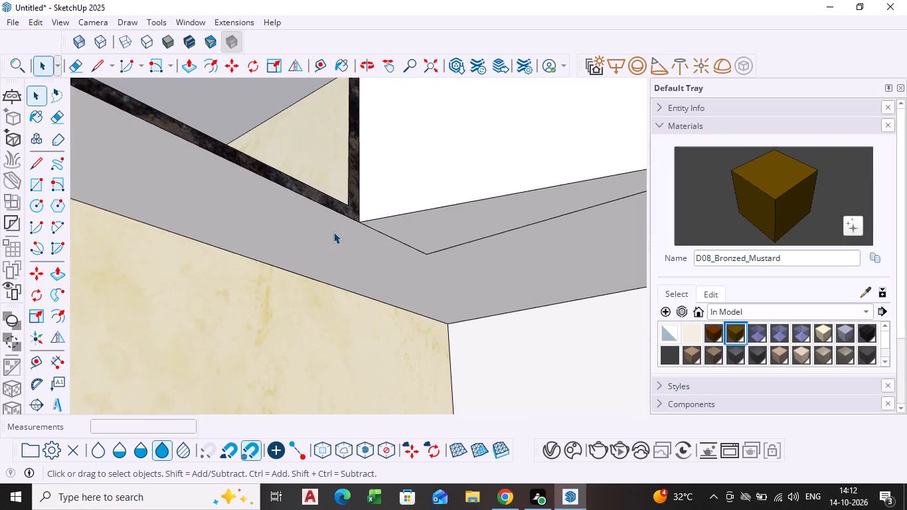
pyautogui.scroll(-1, 333, 232)
pyautogui.moveTo(332, 236); pyautogui.dragTo(309, 343, button='middle')
pyautogui.scroll(-11, 368, 287)
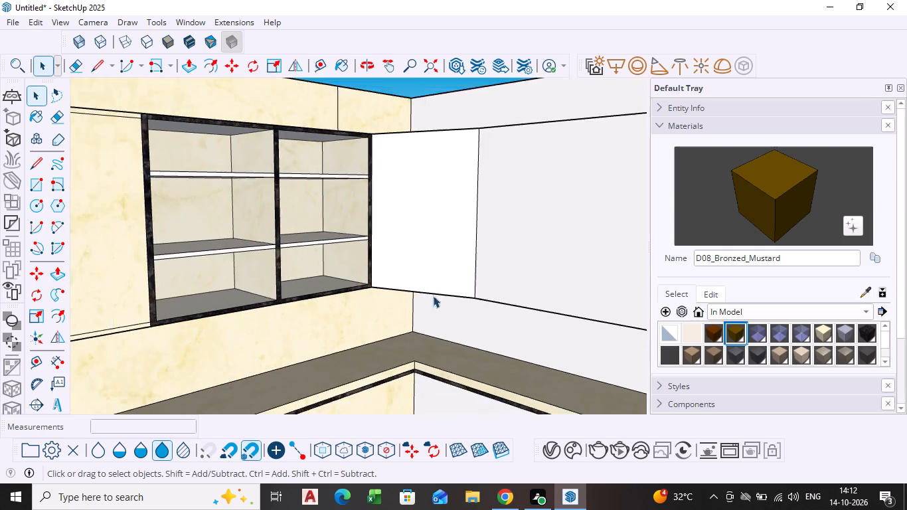
pyautogui.moveTo(433, 299); pyautogui.dragTo(458, 278, button='middle')
pyautogui.scroll(-3, 433, 296)
pyautogui.scroll(1, 444, 321)
pyautogui.moveTo(444, 321); pyautogui.dragTo(437, 271, button='middle')
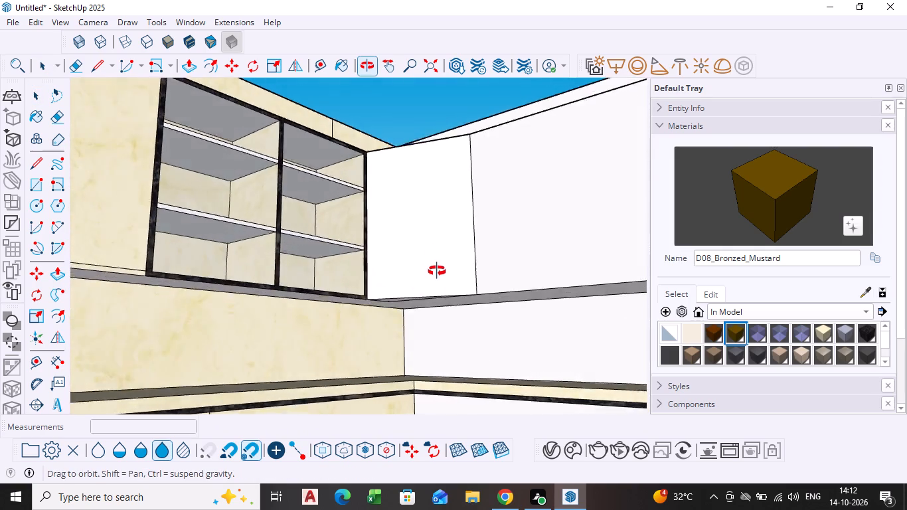
pyautogui.moveTo(437, 271); pyautogui.dragTo(453, 210, button='middle')
pyautogui.scroll(4, 437, 286)
pyautogui.click(419, 318)
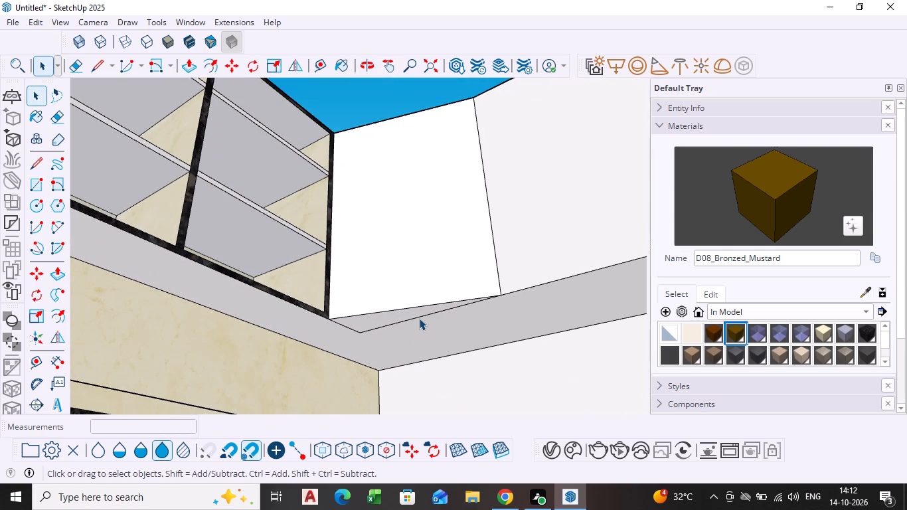
pyautogui.press('Delete')
pyautogui.click(353, 329)
pyautogui.press('Delete')
# Examine the diagonal corner panel and the runs of wall units, counters and backsplash around the room.
pyautogui.scroll(-7, 445, 290)
pyautogui.moveTo(448, 311); pyautogui.dragTo(435, 365, button='middle')
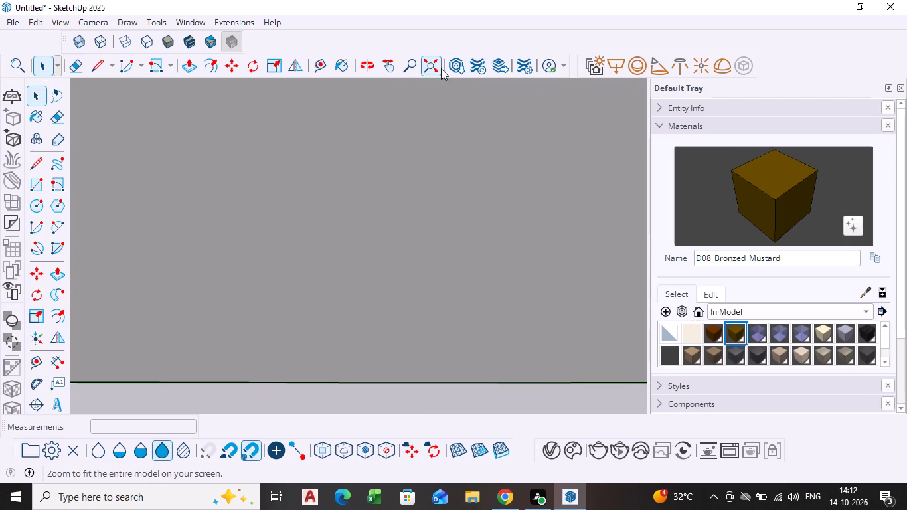
pyautogui.click(439, 68)
pyautogui.scroll(4, 488, 237)
pyautogui.moveTo(616, 272); pyautogui.dragTo(507, 352, button='middle')
pyautogui.scroll(5, 487, 270)
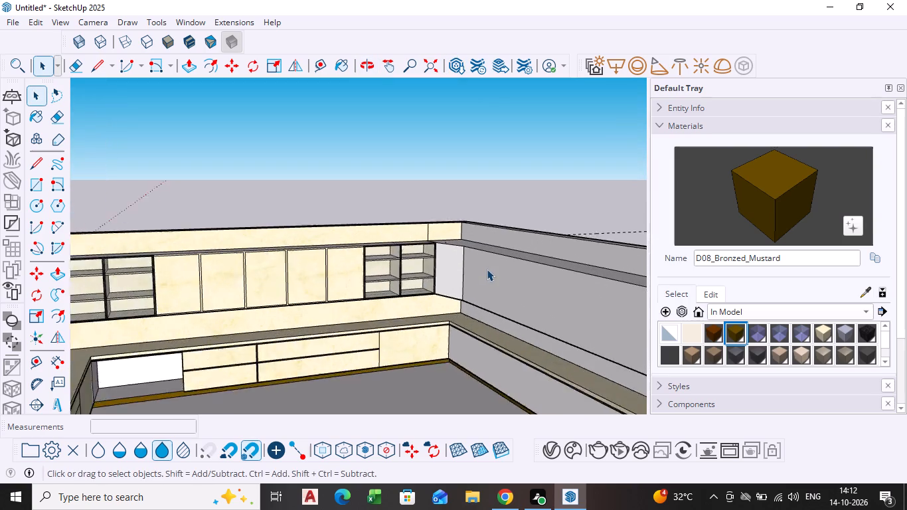
pyautogui.scroll(5, 487, 269)
pyautogui.keyDown('shift'); pyautogui.moveTo(456, 333); pyautogui.dragTo(392, 286, button='middle'); pyautogui.keyUp('shift')
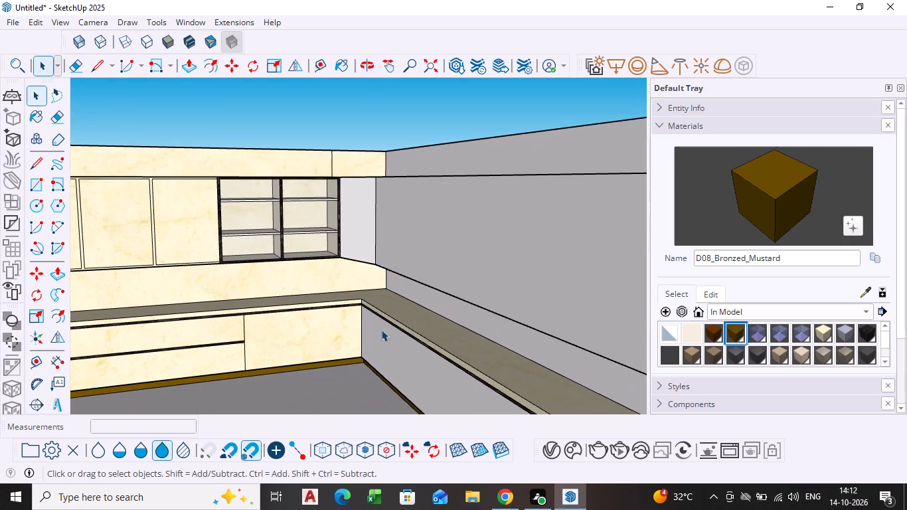
pyautogui.moveTo(378, 354); pyautogui.dragTo(457, 388, button='middle')
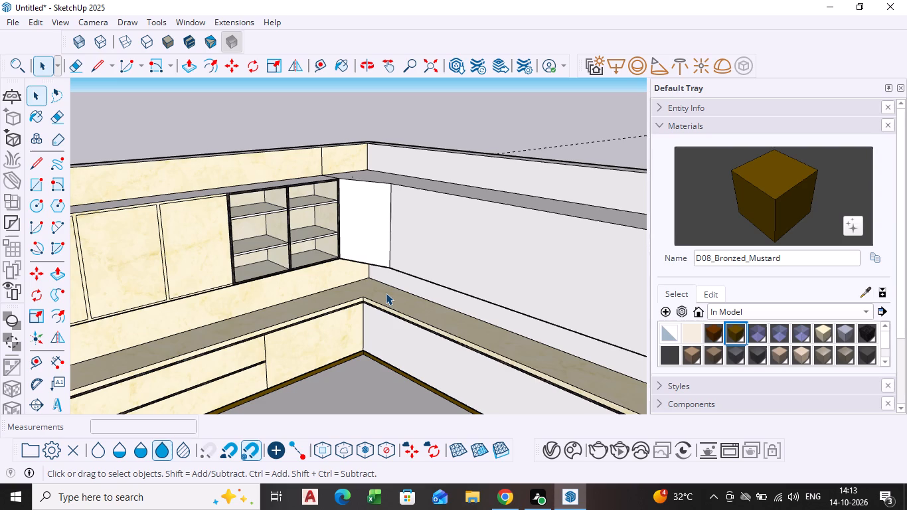
pyautogui.scroll(-1, 160, 271)
pyautogui.moveTo(179, 297); pyautogui.dragTo(193, 296, button='middle')
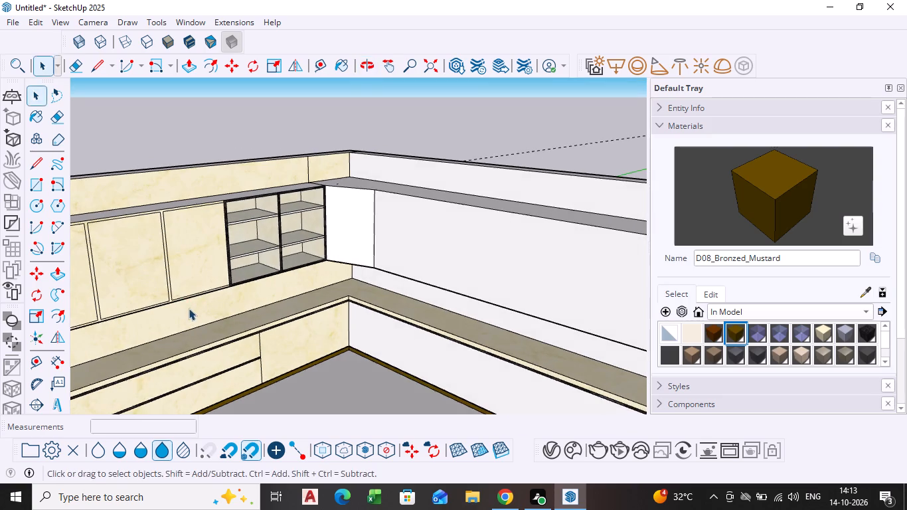
pyautogui.keyDown('ctrl'); pyautogui.moveTo(189, 308); pyautogui.dragTo(349, 260, button='middle'); pyautogui.keyUp('ctrl')
pyautogui.moveTo(320, 298); pyautogui.dragTo(212, 286, button='middle')
pyautogui.scroll(-1, 319, 298)
pyautogui.scroll(2, 120, 286)
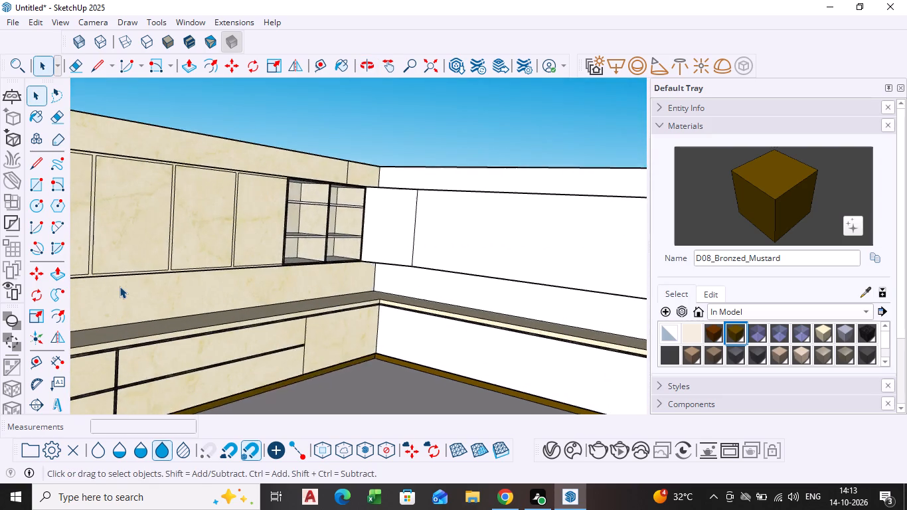
pyautogui.scroll(1, 120, 286)
pyautogui.keyDown('shift'); pyautogui.moveTo(122, 286); pyautogui.dragTo(319, 260, button='middle'); pyautogui.keyUp('shift')
pyautogui.moveTo(298, 321); pyautogui.dragTo(167, 274, button='middle')
pyautogui.scroll(-5, 170, 272)
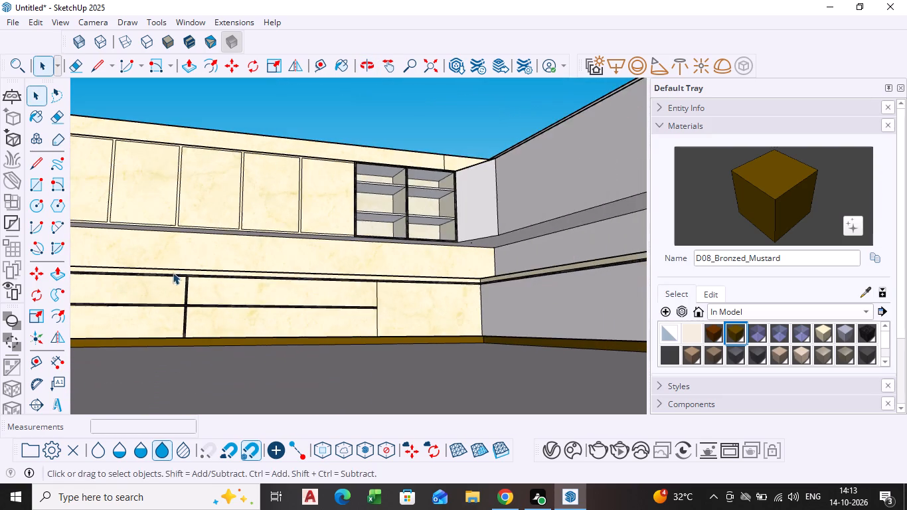
pyautogui.keyDown('shift'); pyautogui.moveTo(216, 290); pyautogui.dragTo(446, 301, button='middle'); pyautogui.keyUp('shift')
pyautogui.moveTo(225, 290); pyautogui.dragTo(199, 354, button='middle')
pyautogui.scroll(-1, 200, 353)
pyautogui.scroll(2, 180, 276)
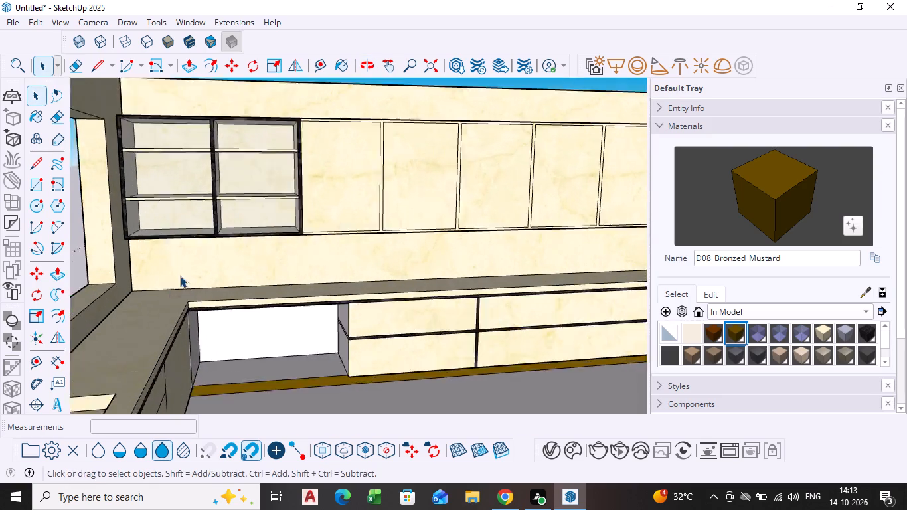
pyautogui.scroll(7, 180, 276)
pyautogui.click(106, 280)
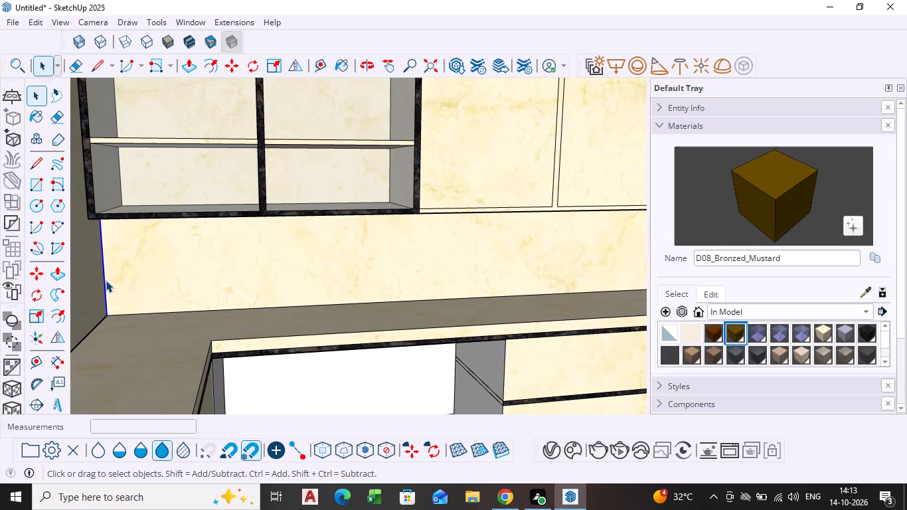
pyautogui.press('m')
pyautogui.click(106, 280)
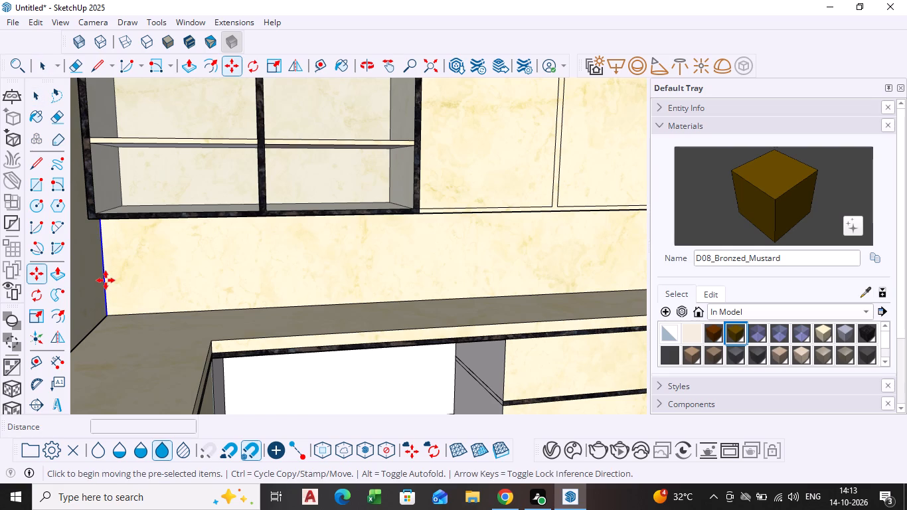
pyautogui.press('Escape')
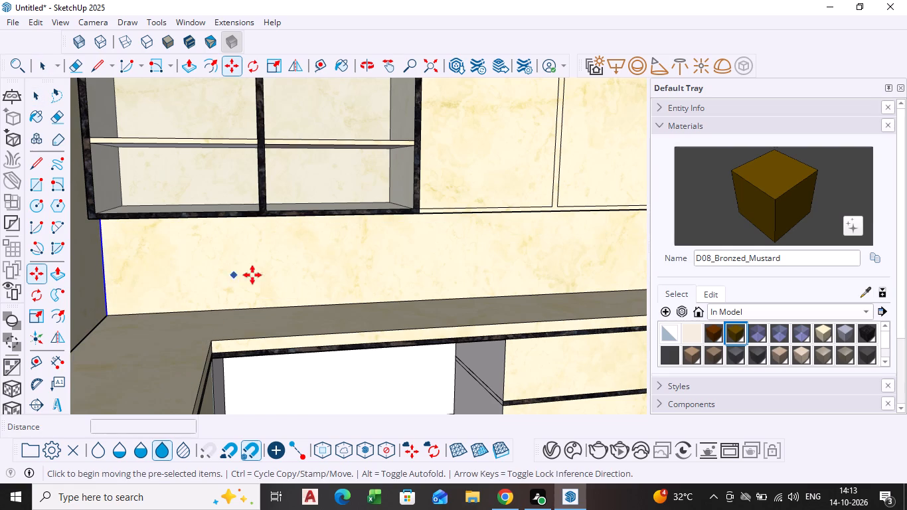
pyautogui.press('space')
# Copy the backsplash's bottom edge about 5 1/16" upward to make a horizontal joint line above the counter.
pyautogui.click(337, 302)
pyautogui.click(340, 303)
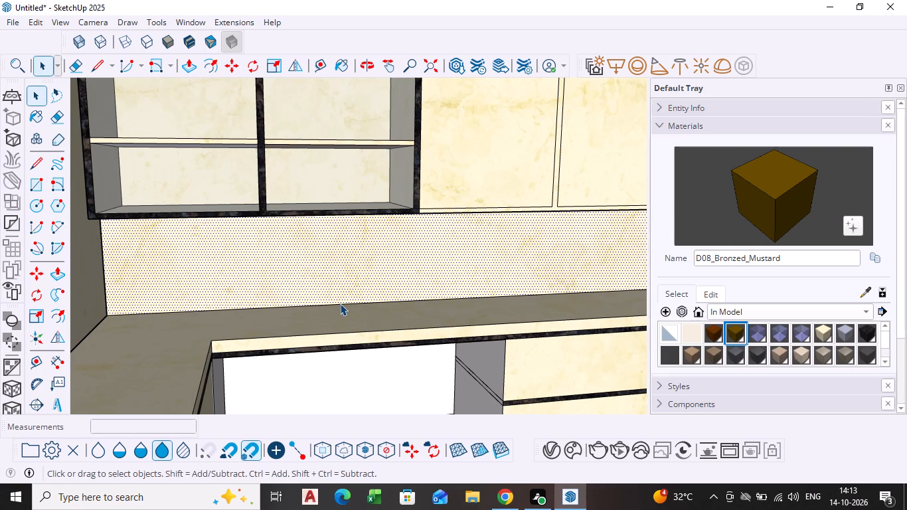
pyautogui.press('m')
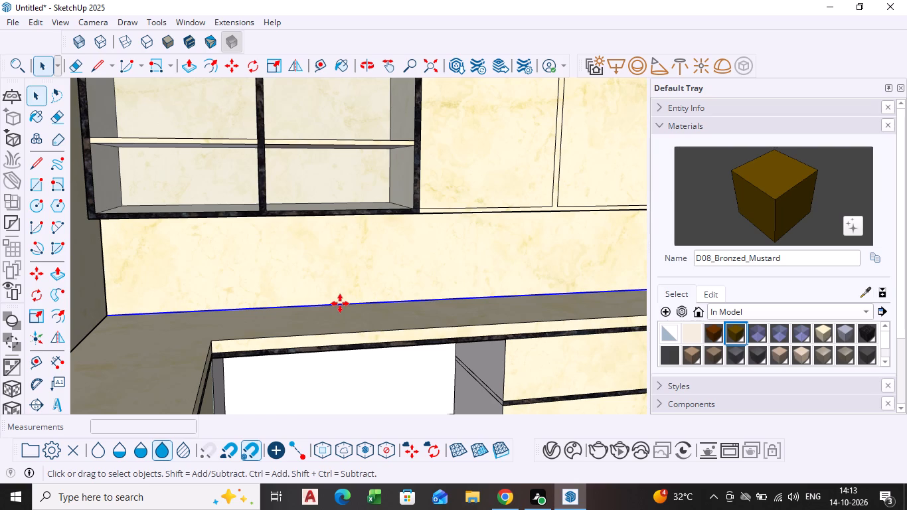
pyautogui.click(110, 317)
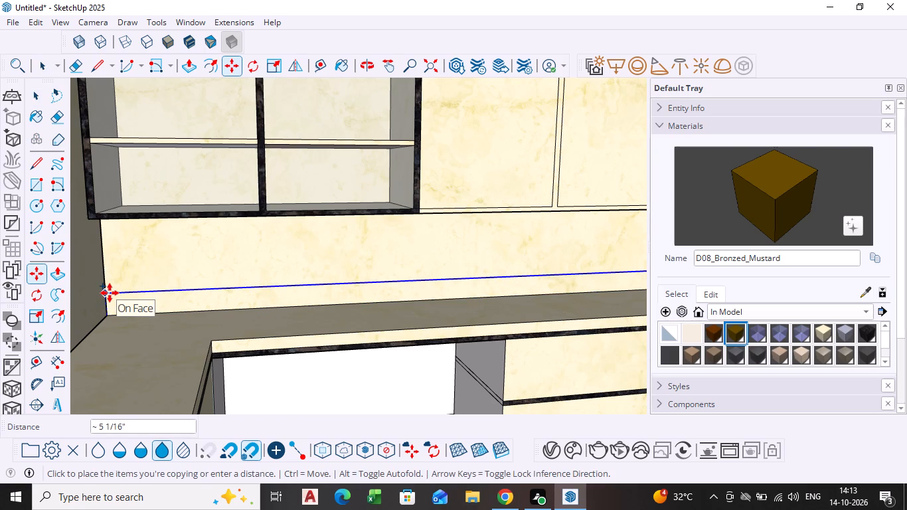
pyautogui.click(110, 293)
pyautogui.press('space')
pyautogui.scroll(-5, 434, 231)
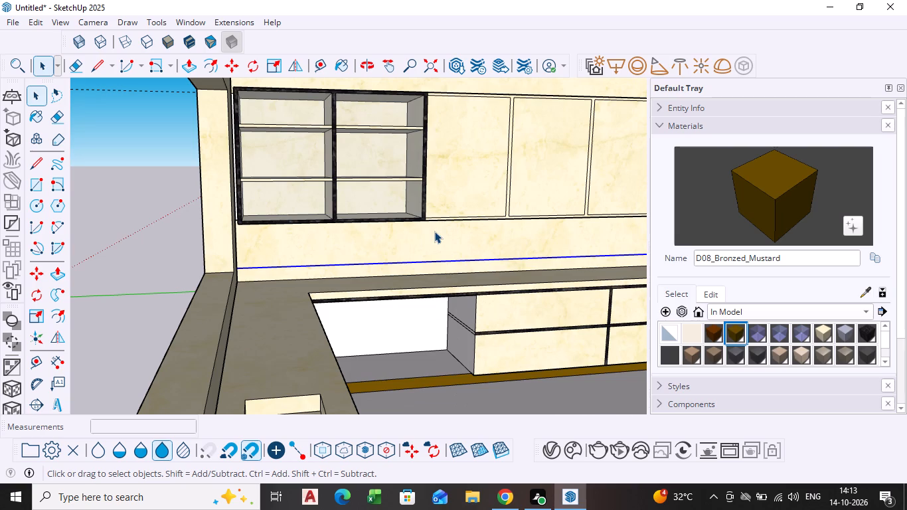
# Copy the backsplash's horizontal joint line a short distance higher up the wall.
pyautogui.click(118, 186)
pyautogui.scroll(-3, 390, 251)
pyautogui.moveTo(394, 262); pyautogui.dragTo(318, 258, button='middle')
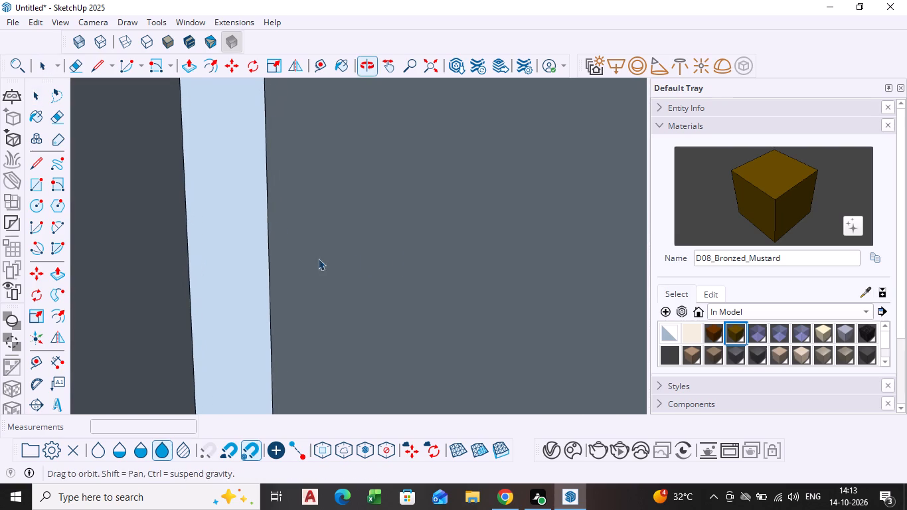
pyautogui.click(434, 70)
pyautogui.scroll(7, 278, 210)
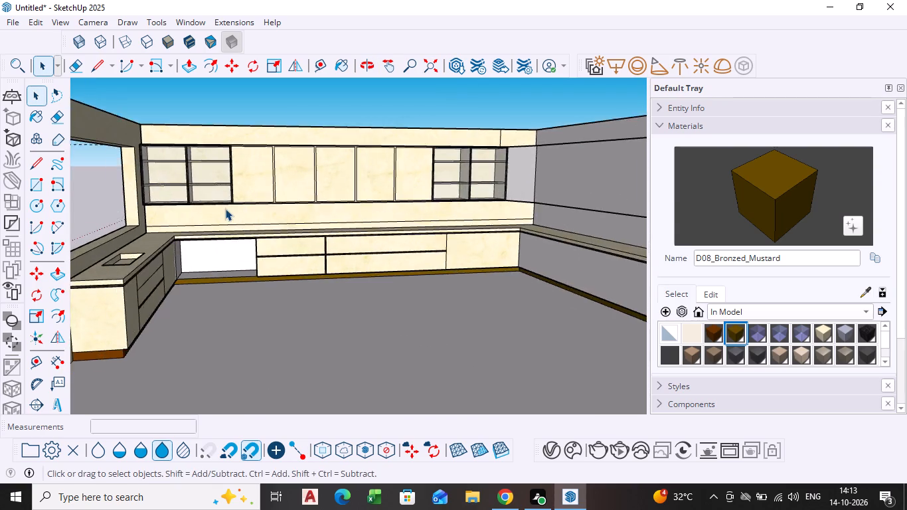
pyautogui.scroll(5, 225, 209)
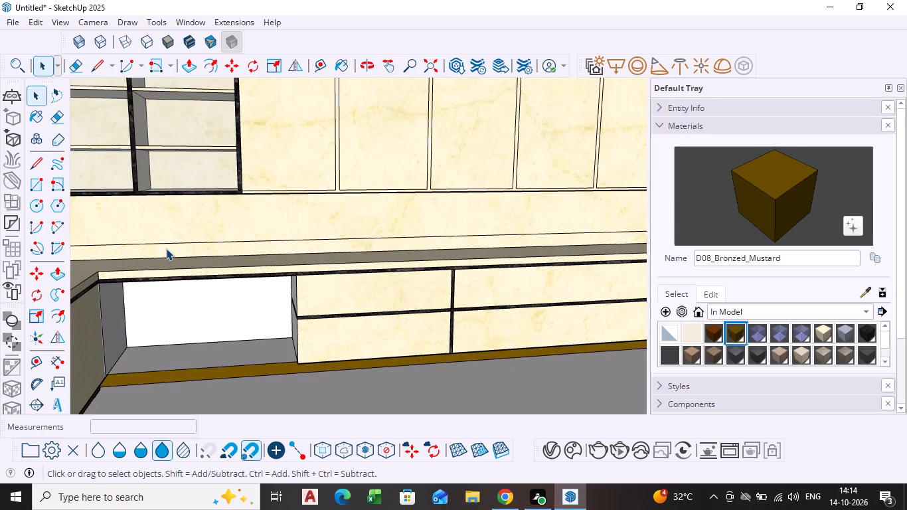
pyautogui.scroll(-2, 166, 248)
pyautogui.moveTo(166, 248); pyautogui.dragTo(235, 271, button='middle')
pyautogui.keyDown('shift'); pyautogui.scroll(1, 234, 270); pyautogui.keyUp('shift')
pyautogui.scroll(3, 112, 272)
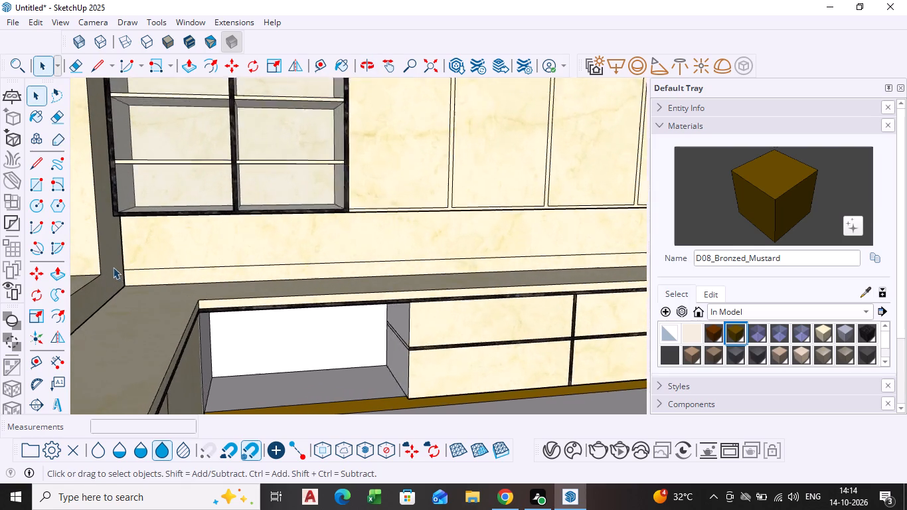
pyautogui.scroll(1, 113, 267)
pyautogui.click(130, 268)
pyautogui.scroll(4, 130, 268)
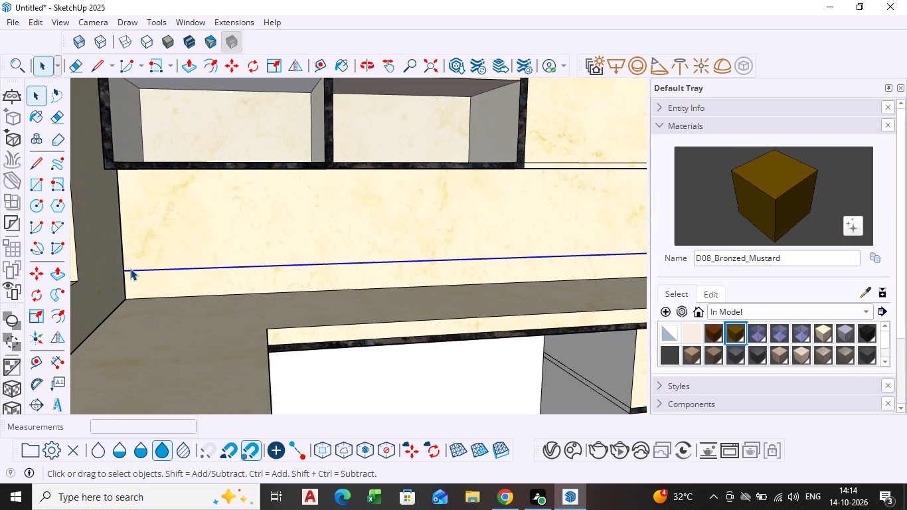
pyautogui.press('m')
pyautogui.click(125, 268)
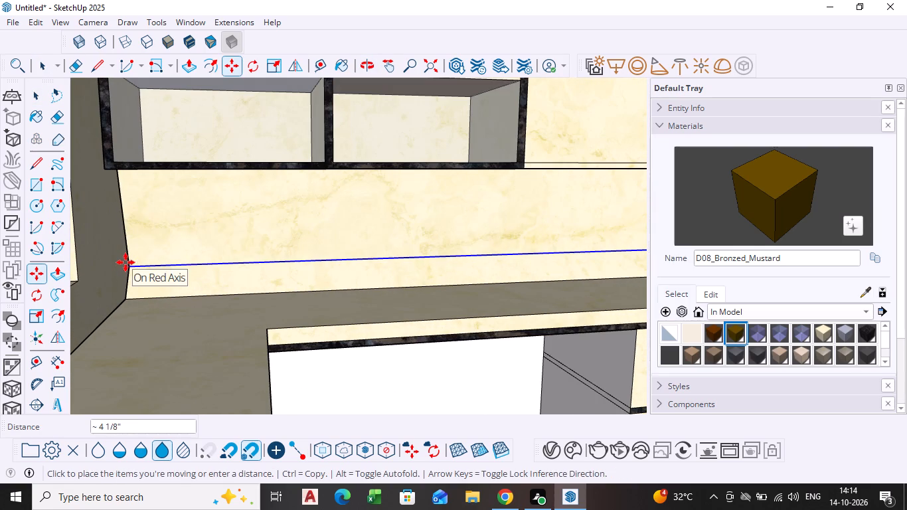
pyautogui.click(124, 254)
pyautogui.press('space')
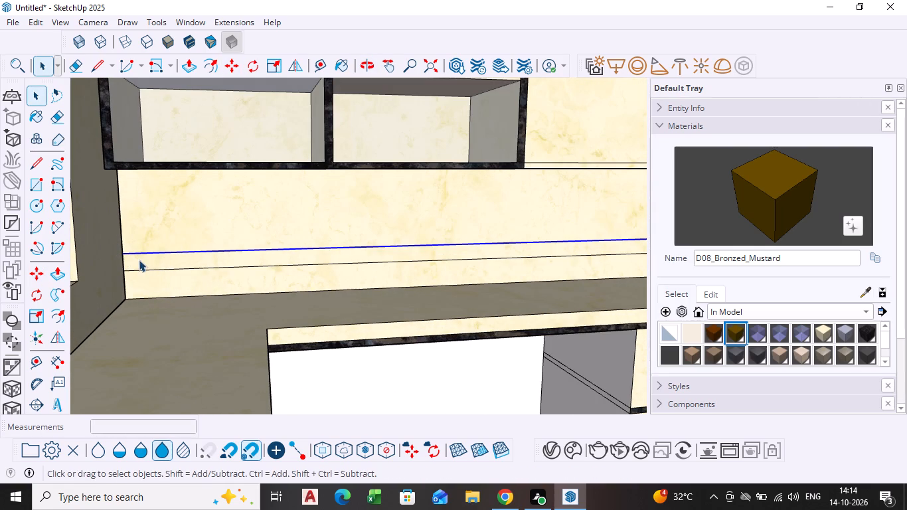
# Delete the lower of the two horizontal joint lines on the backsplash.
pyautogui.click(143, 268)
pyautogui.click(143, 270)
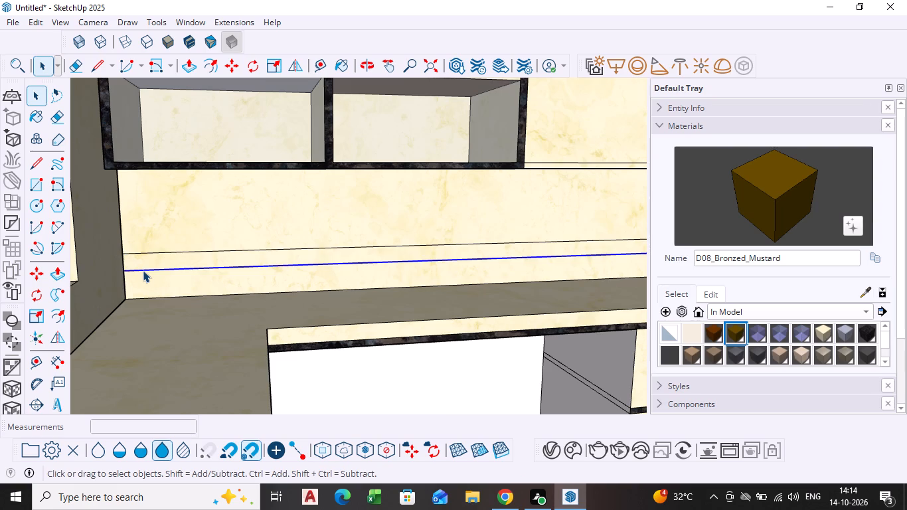
pyautogui.press('Delete')
pyautogui.scroll(-3, 154, 274)
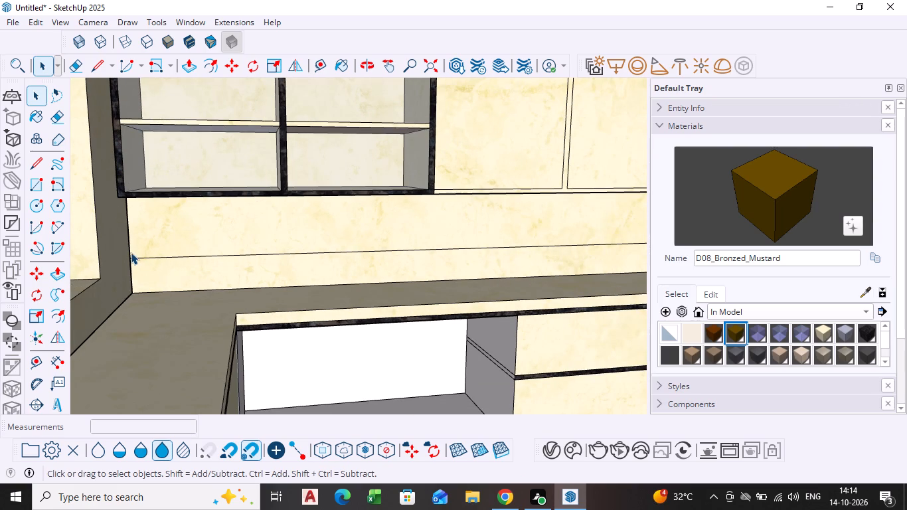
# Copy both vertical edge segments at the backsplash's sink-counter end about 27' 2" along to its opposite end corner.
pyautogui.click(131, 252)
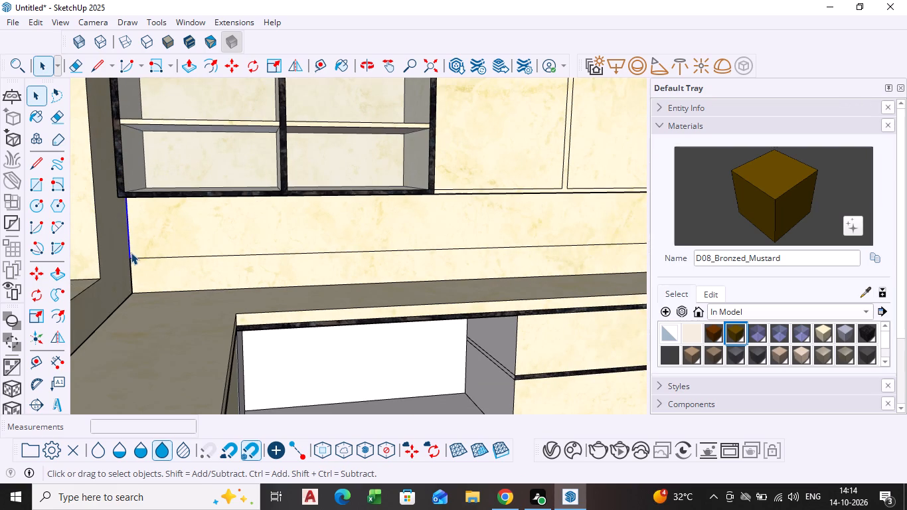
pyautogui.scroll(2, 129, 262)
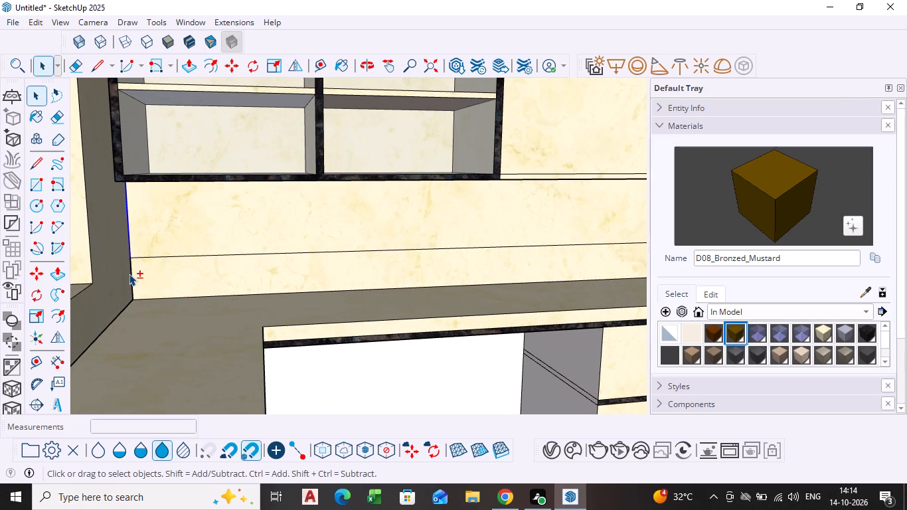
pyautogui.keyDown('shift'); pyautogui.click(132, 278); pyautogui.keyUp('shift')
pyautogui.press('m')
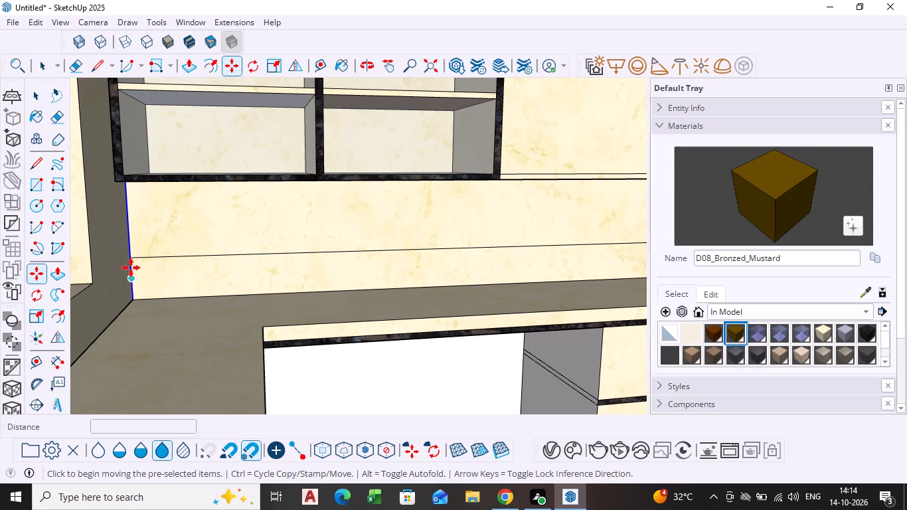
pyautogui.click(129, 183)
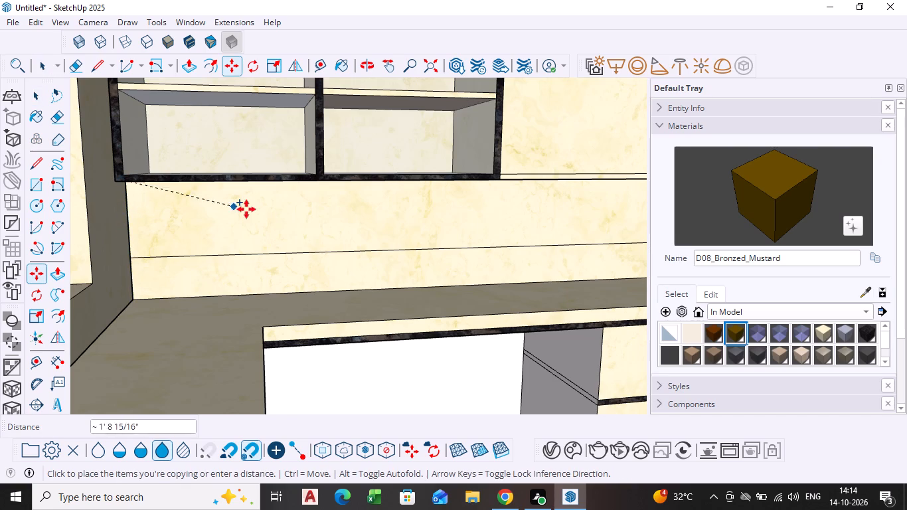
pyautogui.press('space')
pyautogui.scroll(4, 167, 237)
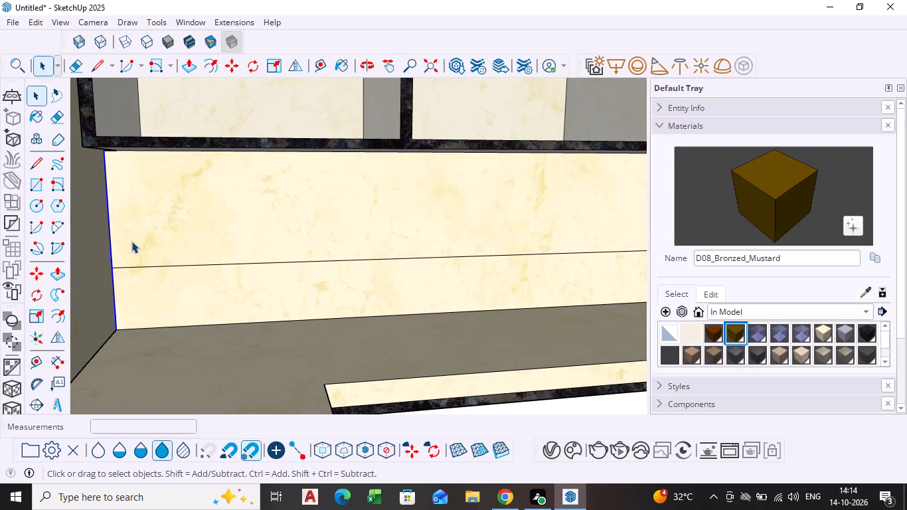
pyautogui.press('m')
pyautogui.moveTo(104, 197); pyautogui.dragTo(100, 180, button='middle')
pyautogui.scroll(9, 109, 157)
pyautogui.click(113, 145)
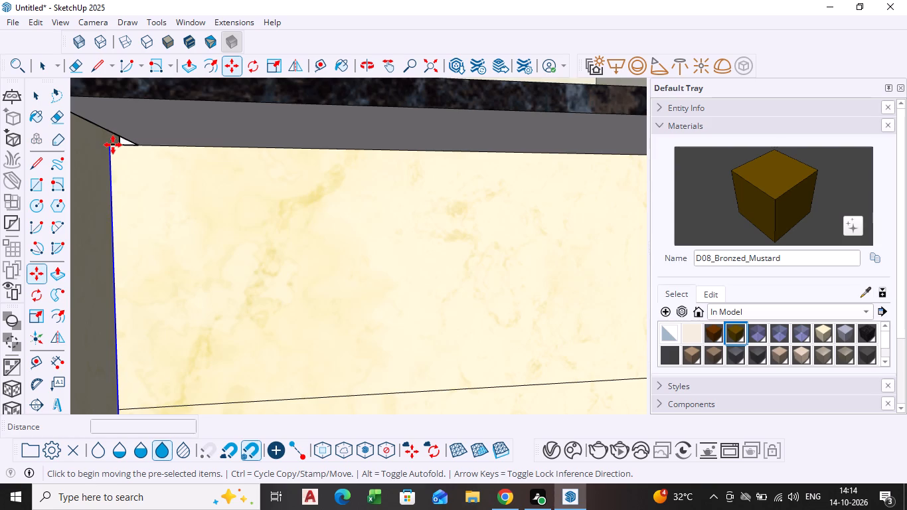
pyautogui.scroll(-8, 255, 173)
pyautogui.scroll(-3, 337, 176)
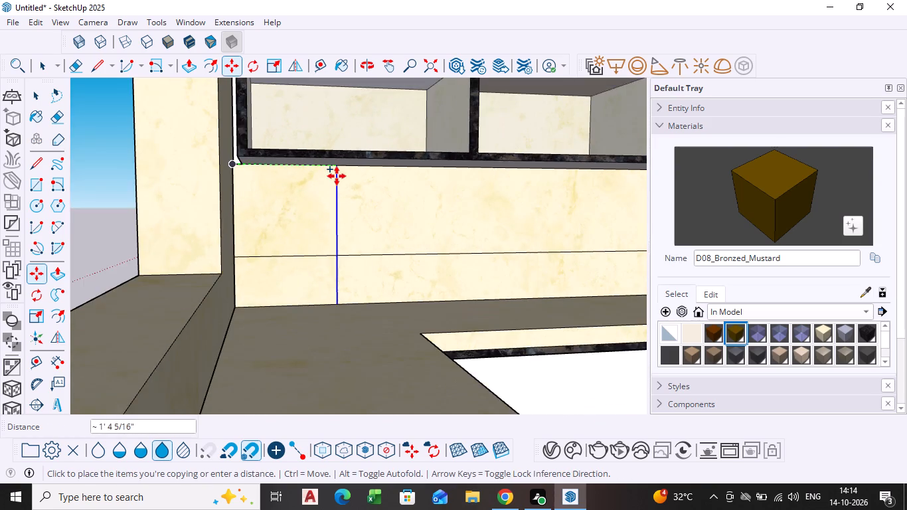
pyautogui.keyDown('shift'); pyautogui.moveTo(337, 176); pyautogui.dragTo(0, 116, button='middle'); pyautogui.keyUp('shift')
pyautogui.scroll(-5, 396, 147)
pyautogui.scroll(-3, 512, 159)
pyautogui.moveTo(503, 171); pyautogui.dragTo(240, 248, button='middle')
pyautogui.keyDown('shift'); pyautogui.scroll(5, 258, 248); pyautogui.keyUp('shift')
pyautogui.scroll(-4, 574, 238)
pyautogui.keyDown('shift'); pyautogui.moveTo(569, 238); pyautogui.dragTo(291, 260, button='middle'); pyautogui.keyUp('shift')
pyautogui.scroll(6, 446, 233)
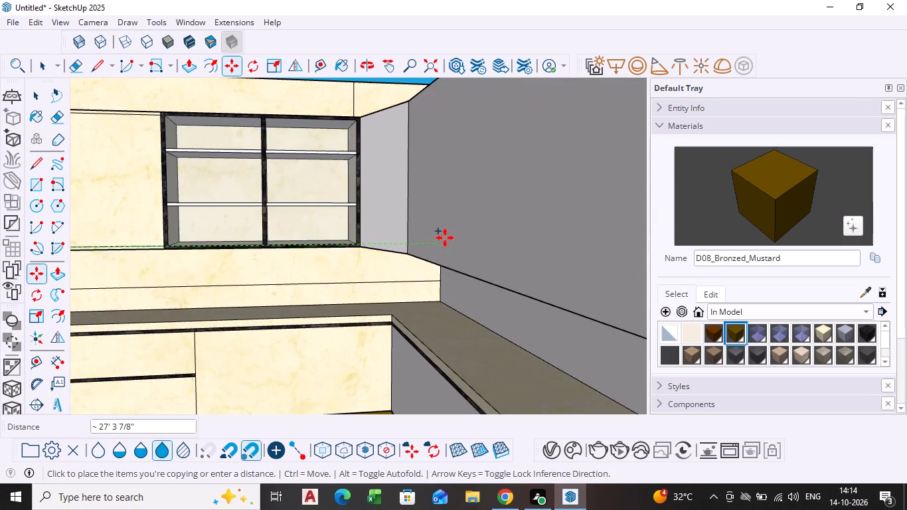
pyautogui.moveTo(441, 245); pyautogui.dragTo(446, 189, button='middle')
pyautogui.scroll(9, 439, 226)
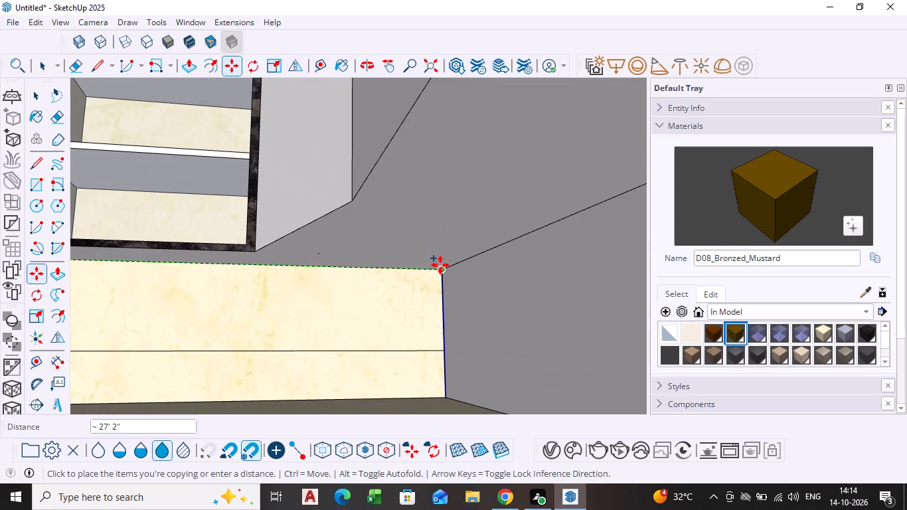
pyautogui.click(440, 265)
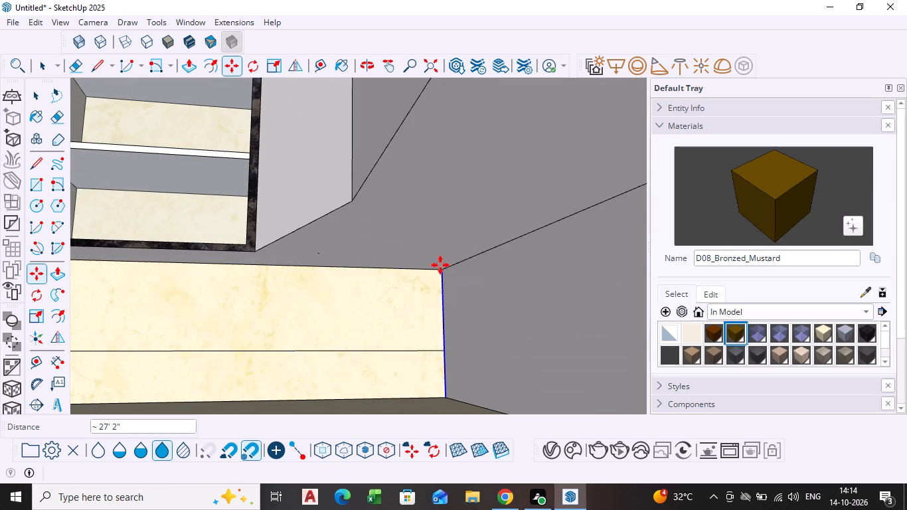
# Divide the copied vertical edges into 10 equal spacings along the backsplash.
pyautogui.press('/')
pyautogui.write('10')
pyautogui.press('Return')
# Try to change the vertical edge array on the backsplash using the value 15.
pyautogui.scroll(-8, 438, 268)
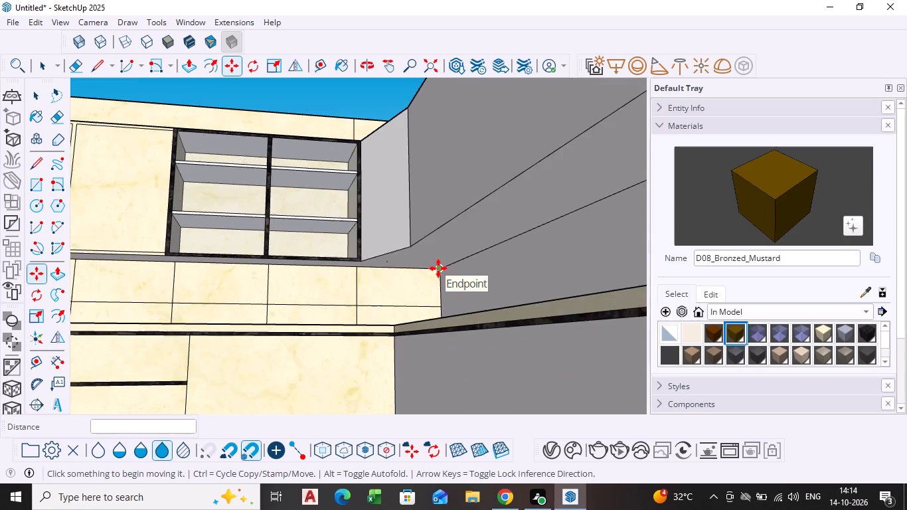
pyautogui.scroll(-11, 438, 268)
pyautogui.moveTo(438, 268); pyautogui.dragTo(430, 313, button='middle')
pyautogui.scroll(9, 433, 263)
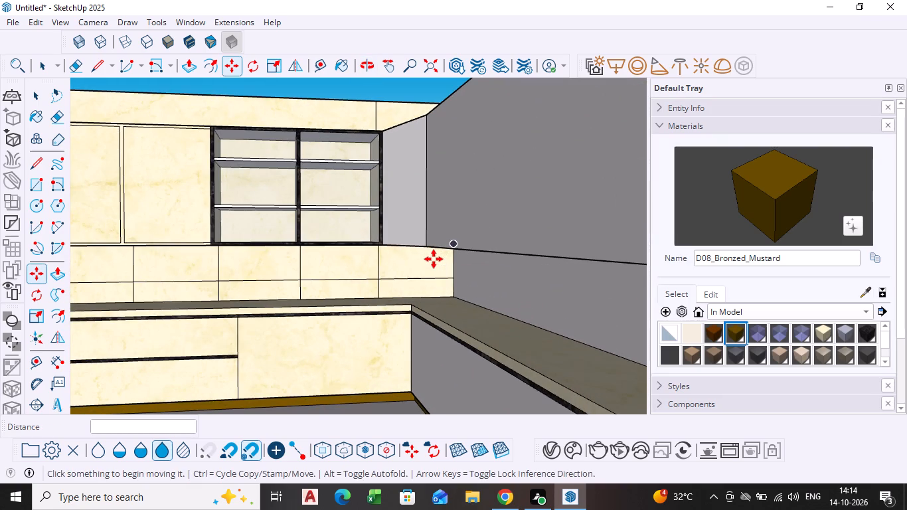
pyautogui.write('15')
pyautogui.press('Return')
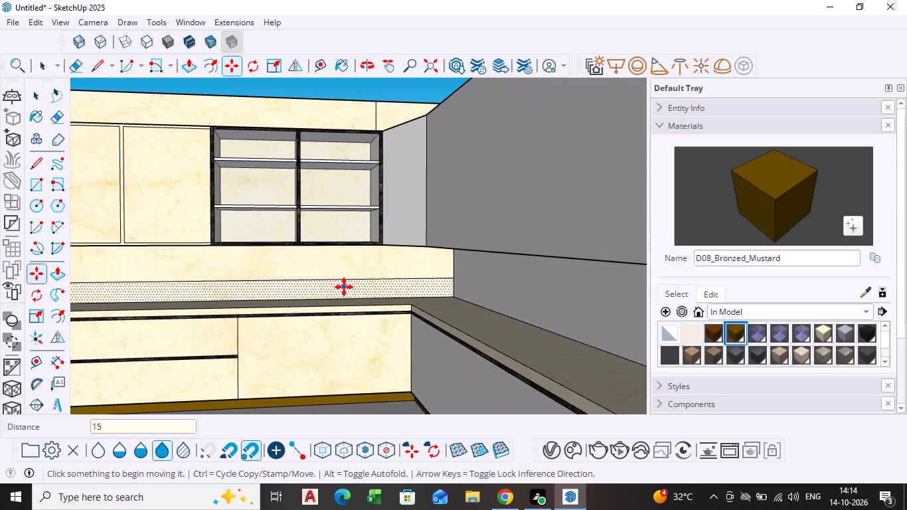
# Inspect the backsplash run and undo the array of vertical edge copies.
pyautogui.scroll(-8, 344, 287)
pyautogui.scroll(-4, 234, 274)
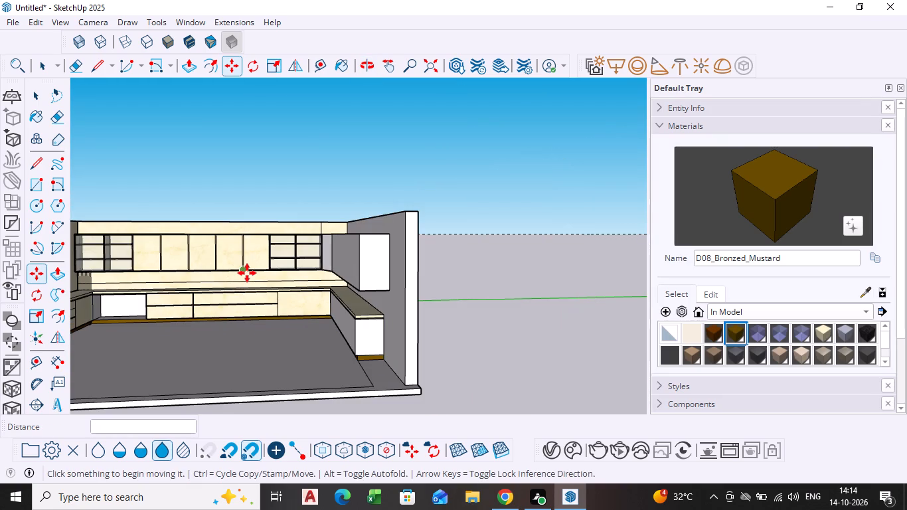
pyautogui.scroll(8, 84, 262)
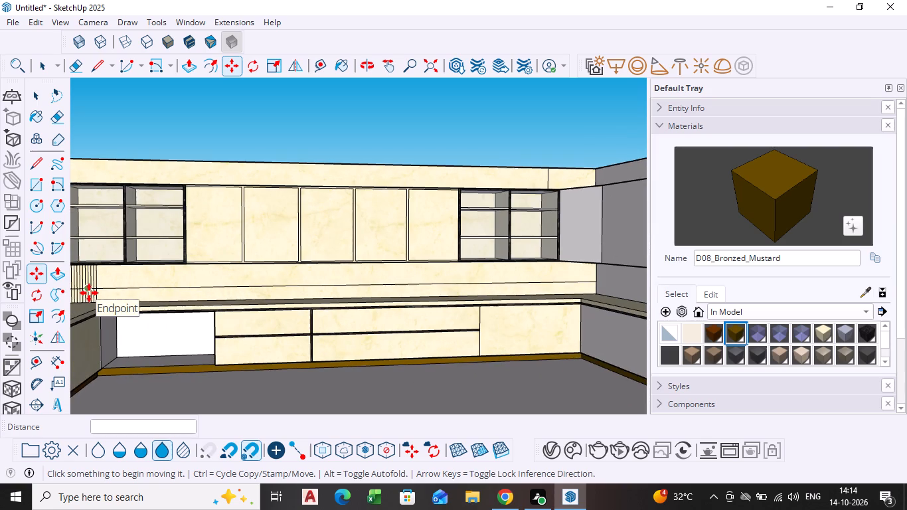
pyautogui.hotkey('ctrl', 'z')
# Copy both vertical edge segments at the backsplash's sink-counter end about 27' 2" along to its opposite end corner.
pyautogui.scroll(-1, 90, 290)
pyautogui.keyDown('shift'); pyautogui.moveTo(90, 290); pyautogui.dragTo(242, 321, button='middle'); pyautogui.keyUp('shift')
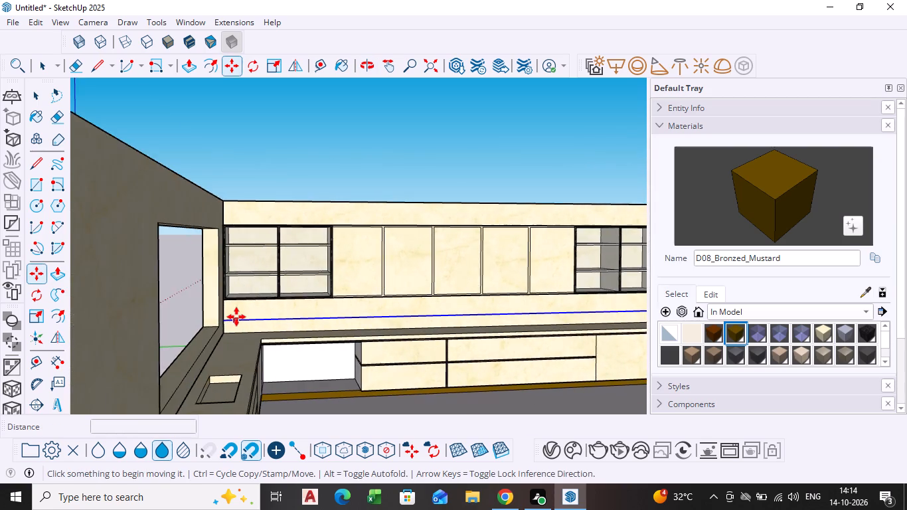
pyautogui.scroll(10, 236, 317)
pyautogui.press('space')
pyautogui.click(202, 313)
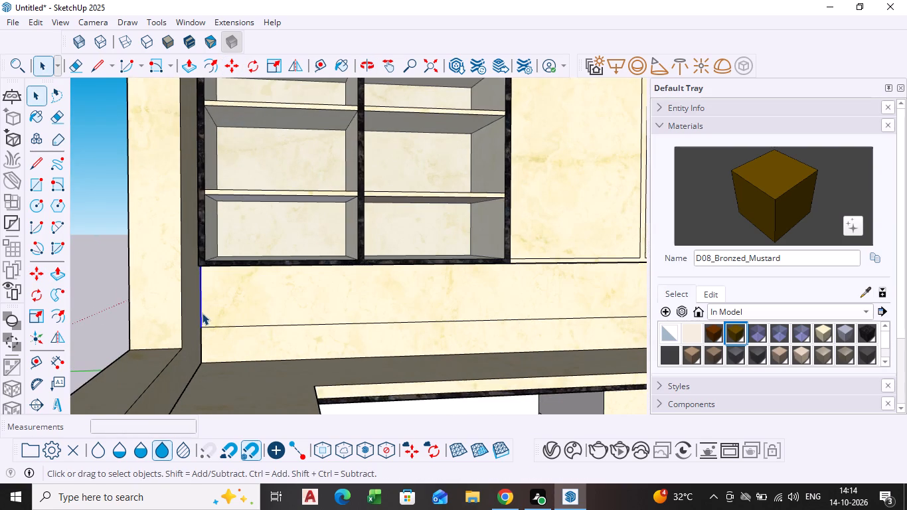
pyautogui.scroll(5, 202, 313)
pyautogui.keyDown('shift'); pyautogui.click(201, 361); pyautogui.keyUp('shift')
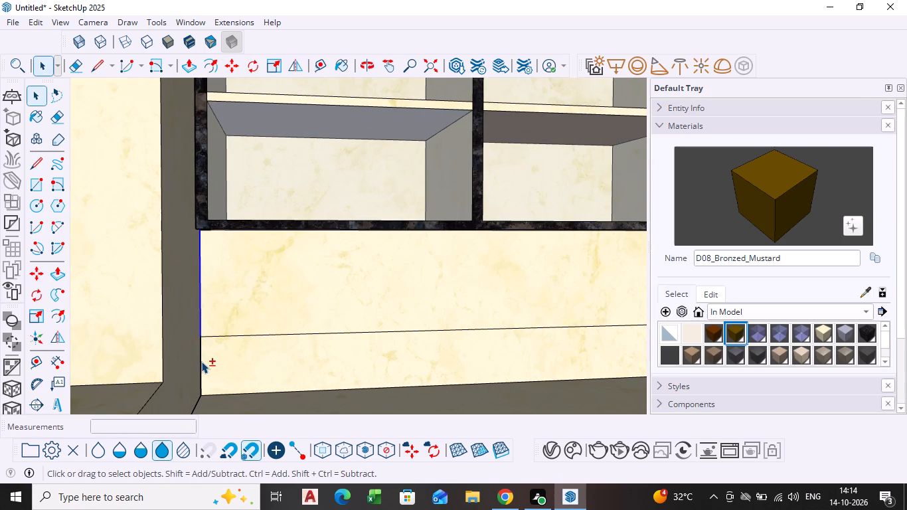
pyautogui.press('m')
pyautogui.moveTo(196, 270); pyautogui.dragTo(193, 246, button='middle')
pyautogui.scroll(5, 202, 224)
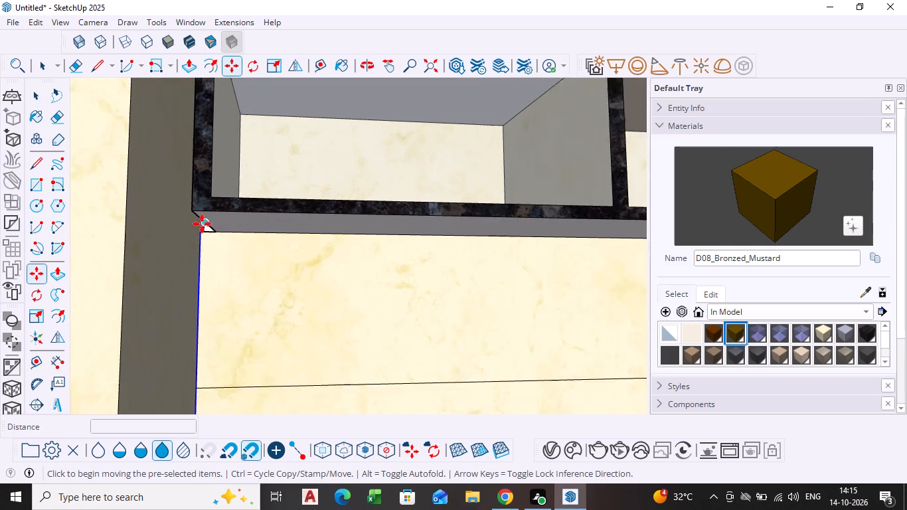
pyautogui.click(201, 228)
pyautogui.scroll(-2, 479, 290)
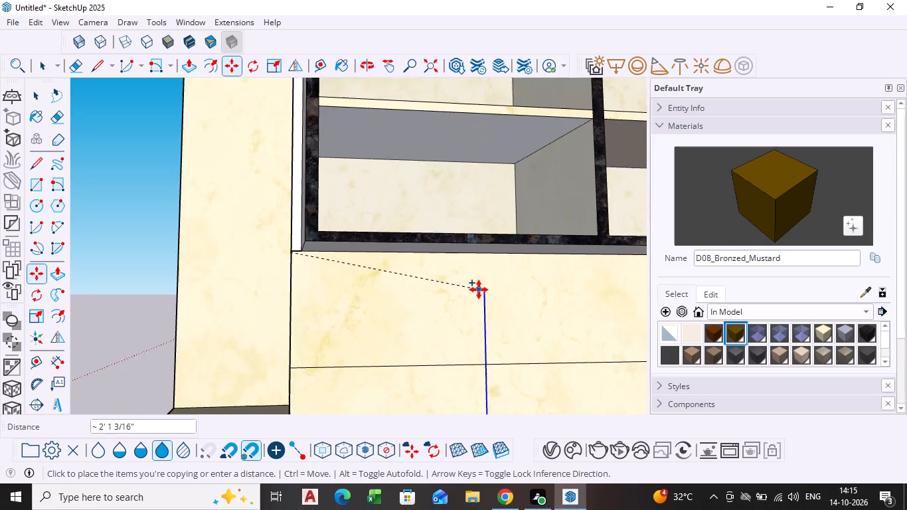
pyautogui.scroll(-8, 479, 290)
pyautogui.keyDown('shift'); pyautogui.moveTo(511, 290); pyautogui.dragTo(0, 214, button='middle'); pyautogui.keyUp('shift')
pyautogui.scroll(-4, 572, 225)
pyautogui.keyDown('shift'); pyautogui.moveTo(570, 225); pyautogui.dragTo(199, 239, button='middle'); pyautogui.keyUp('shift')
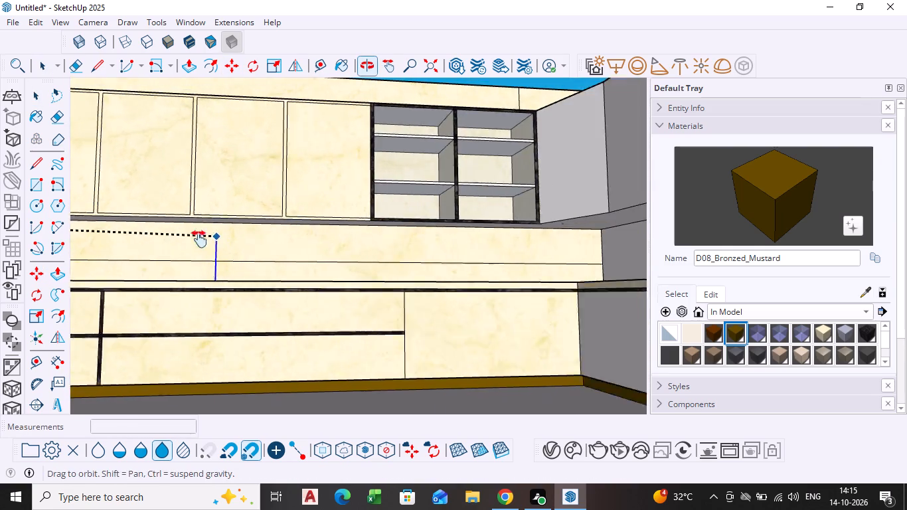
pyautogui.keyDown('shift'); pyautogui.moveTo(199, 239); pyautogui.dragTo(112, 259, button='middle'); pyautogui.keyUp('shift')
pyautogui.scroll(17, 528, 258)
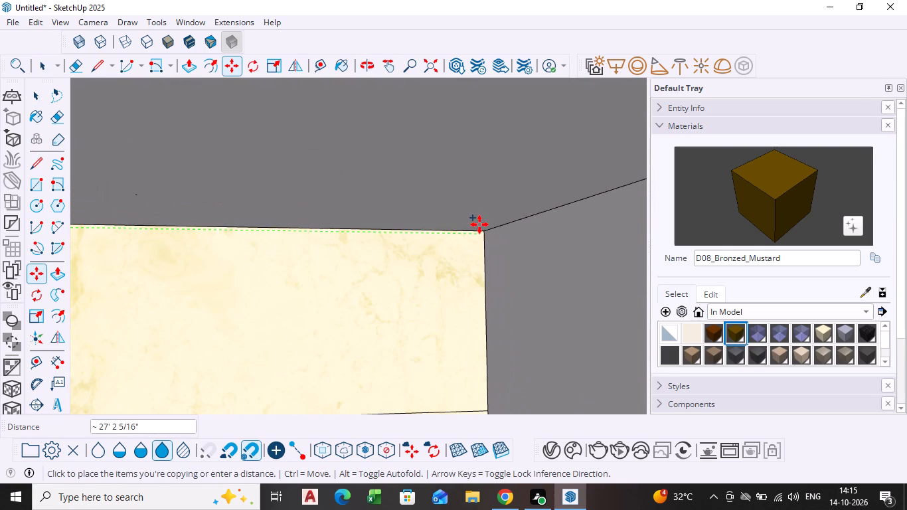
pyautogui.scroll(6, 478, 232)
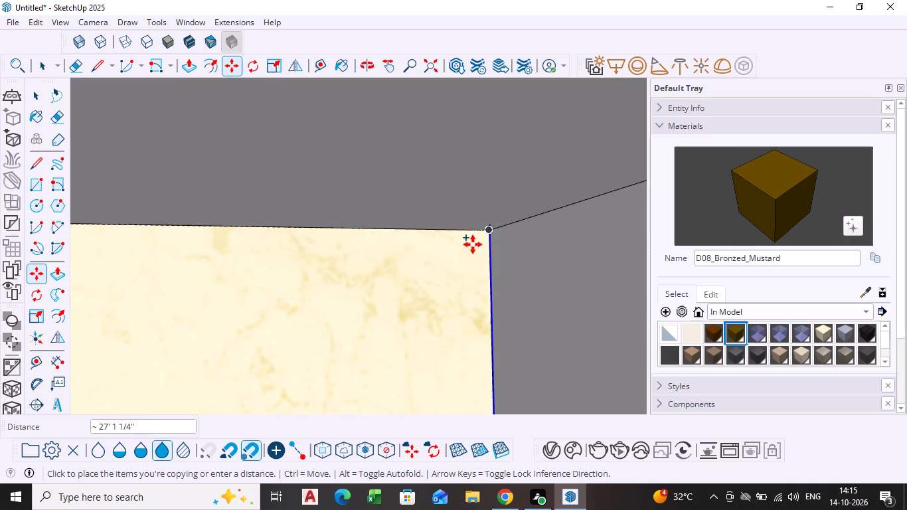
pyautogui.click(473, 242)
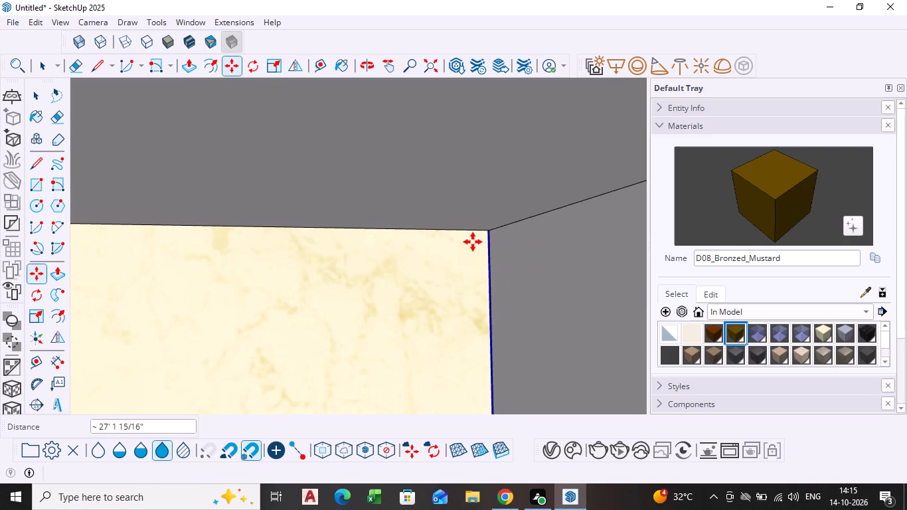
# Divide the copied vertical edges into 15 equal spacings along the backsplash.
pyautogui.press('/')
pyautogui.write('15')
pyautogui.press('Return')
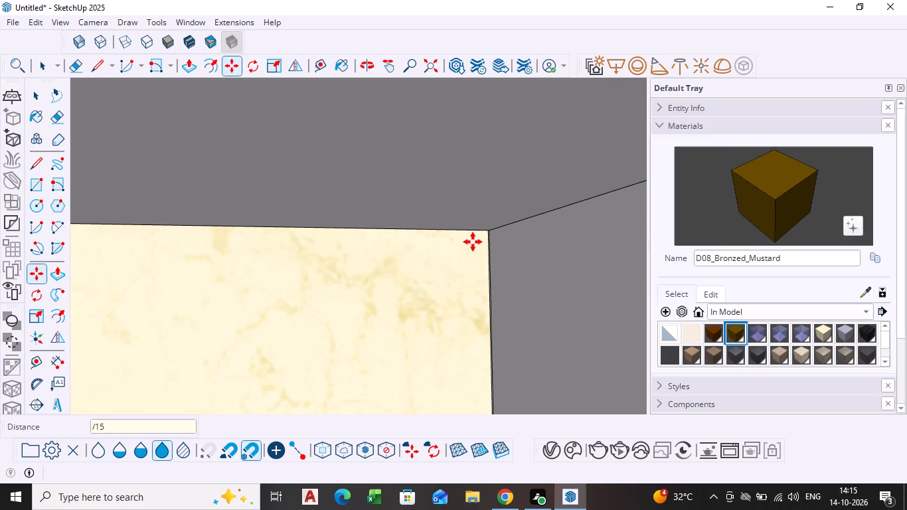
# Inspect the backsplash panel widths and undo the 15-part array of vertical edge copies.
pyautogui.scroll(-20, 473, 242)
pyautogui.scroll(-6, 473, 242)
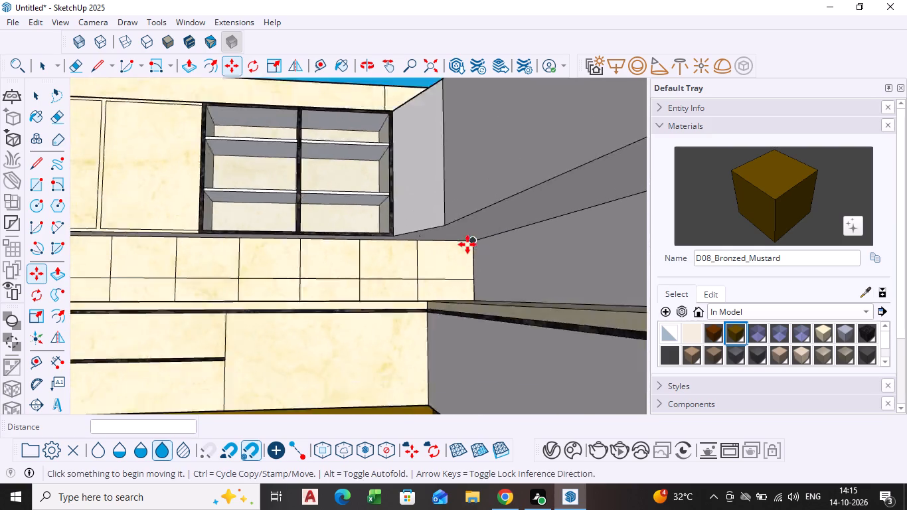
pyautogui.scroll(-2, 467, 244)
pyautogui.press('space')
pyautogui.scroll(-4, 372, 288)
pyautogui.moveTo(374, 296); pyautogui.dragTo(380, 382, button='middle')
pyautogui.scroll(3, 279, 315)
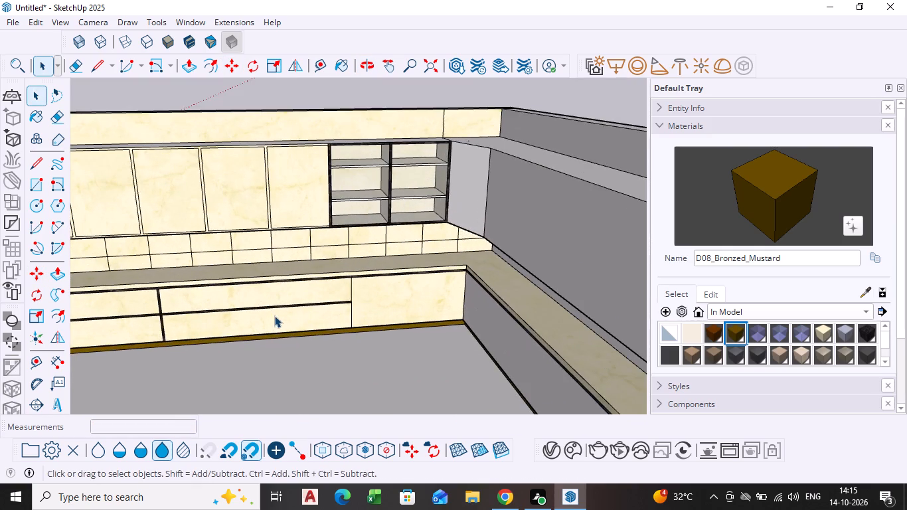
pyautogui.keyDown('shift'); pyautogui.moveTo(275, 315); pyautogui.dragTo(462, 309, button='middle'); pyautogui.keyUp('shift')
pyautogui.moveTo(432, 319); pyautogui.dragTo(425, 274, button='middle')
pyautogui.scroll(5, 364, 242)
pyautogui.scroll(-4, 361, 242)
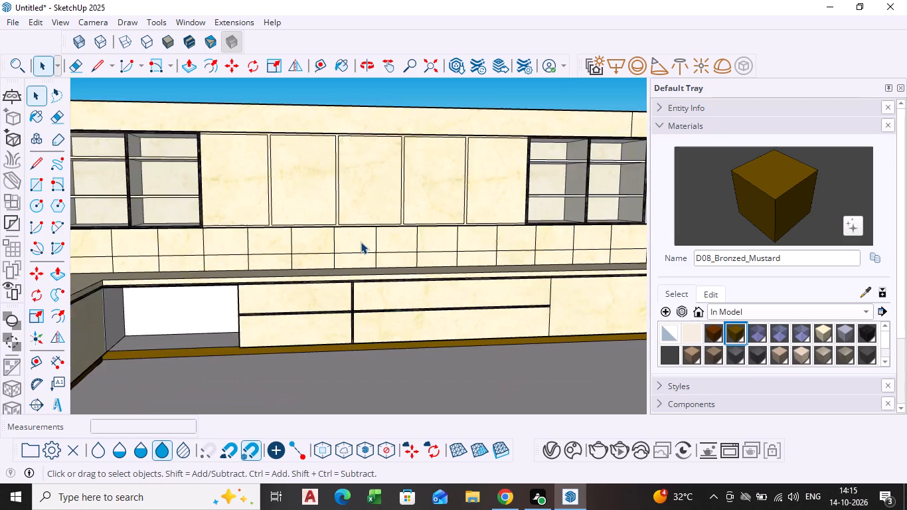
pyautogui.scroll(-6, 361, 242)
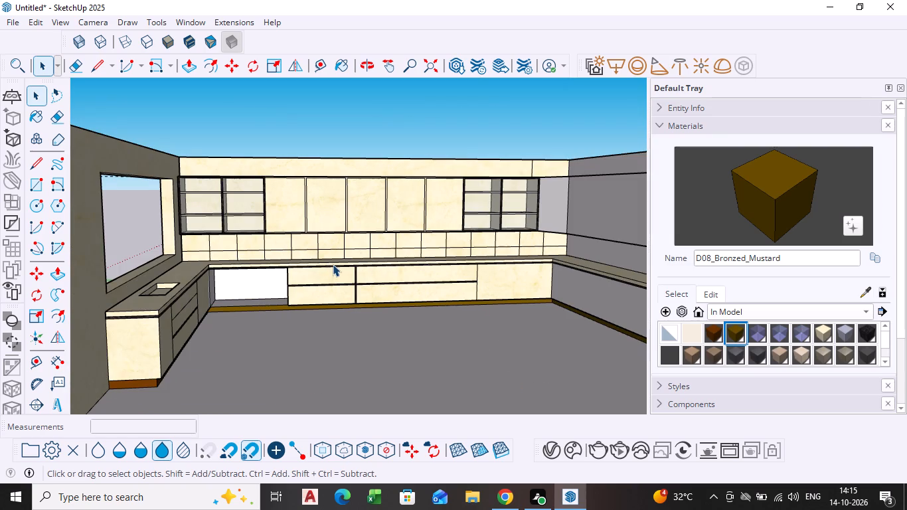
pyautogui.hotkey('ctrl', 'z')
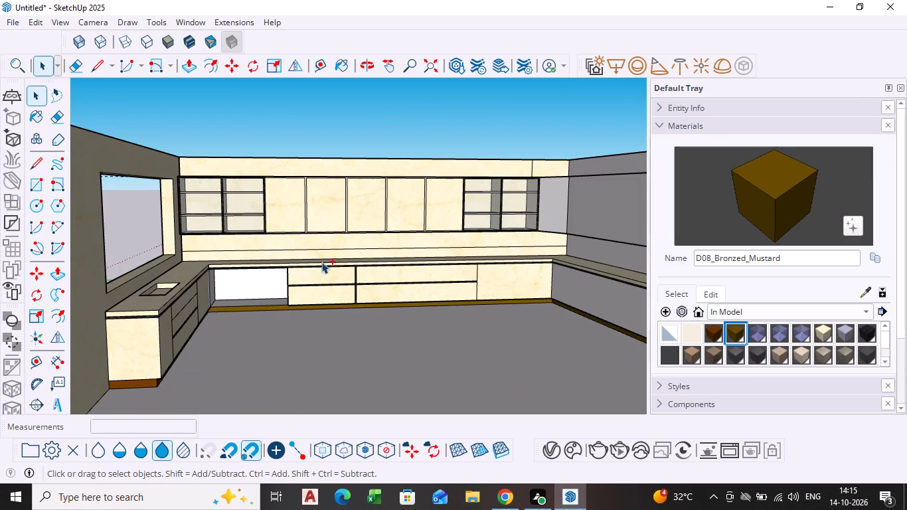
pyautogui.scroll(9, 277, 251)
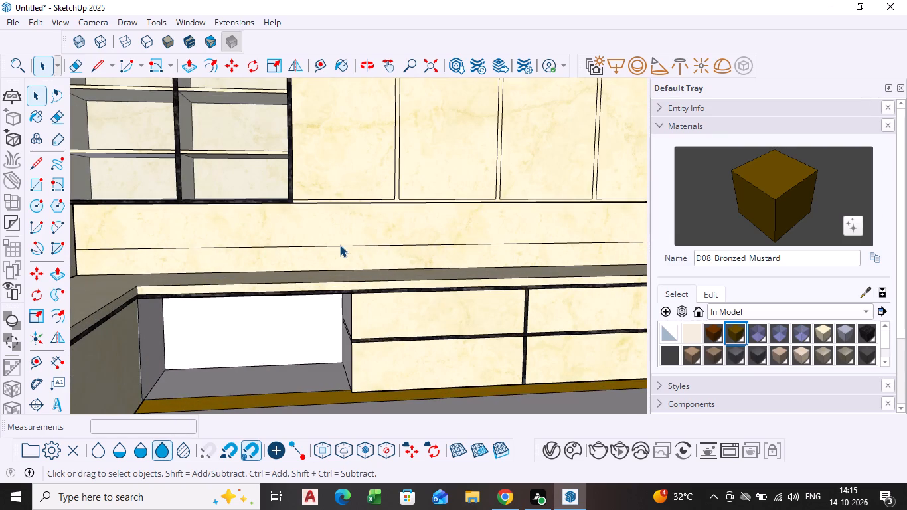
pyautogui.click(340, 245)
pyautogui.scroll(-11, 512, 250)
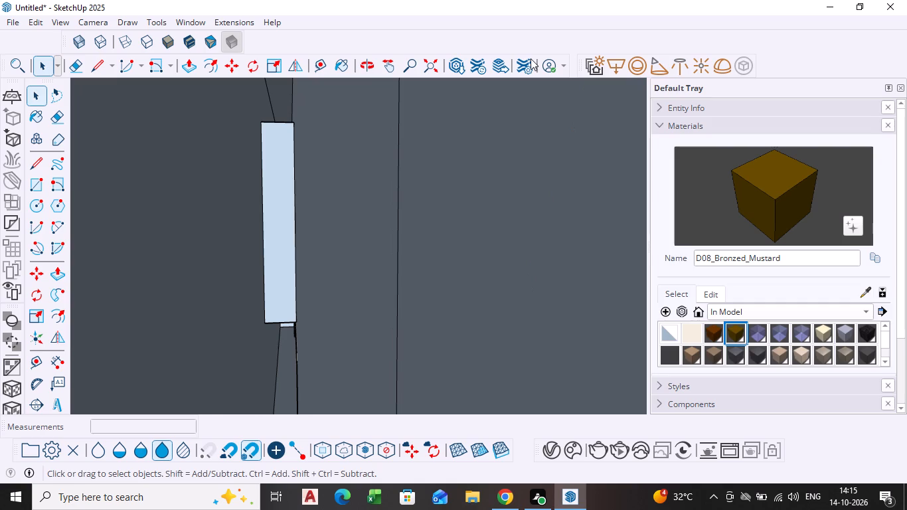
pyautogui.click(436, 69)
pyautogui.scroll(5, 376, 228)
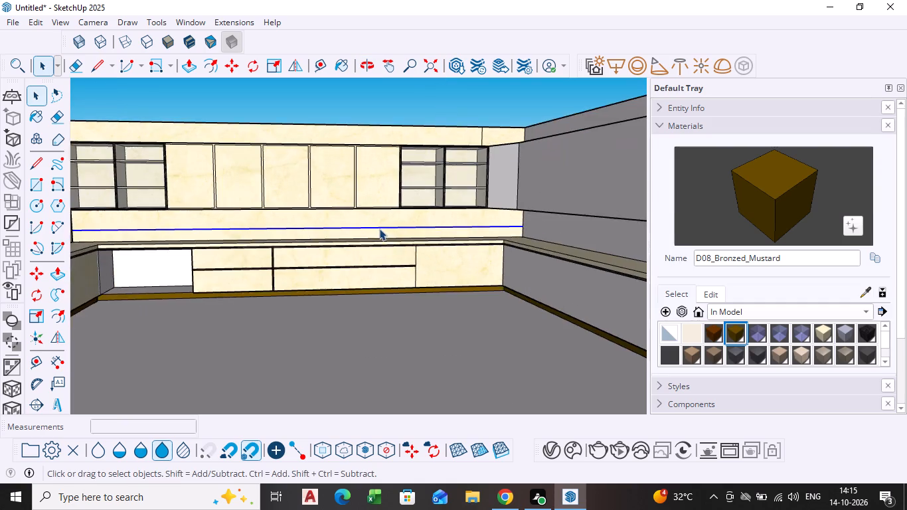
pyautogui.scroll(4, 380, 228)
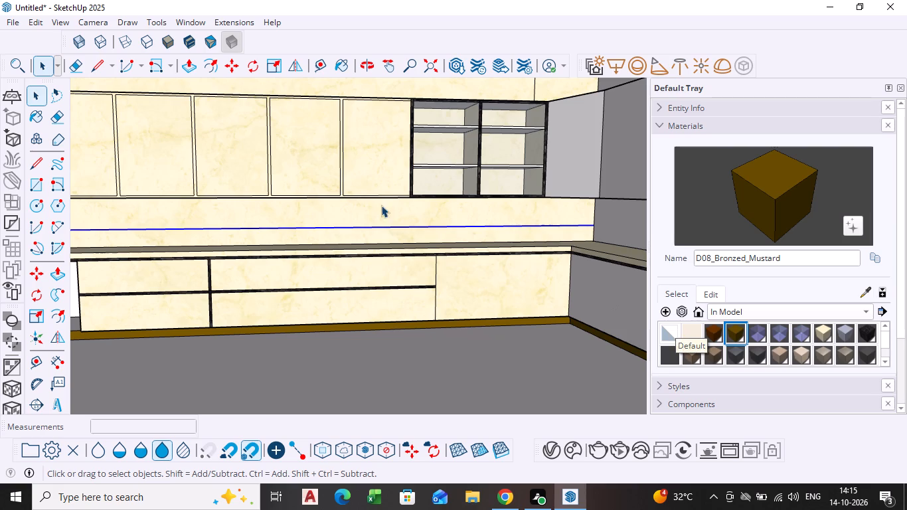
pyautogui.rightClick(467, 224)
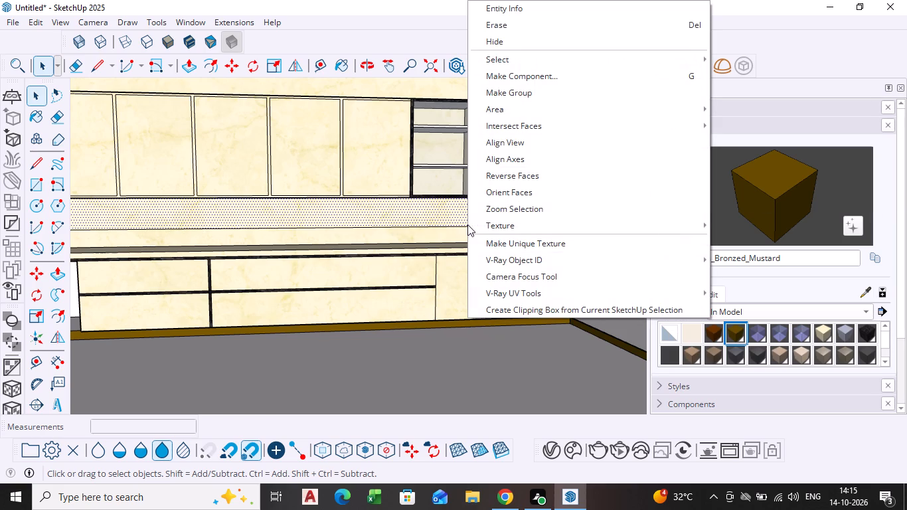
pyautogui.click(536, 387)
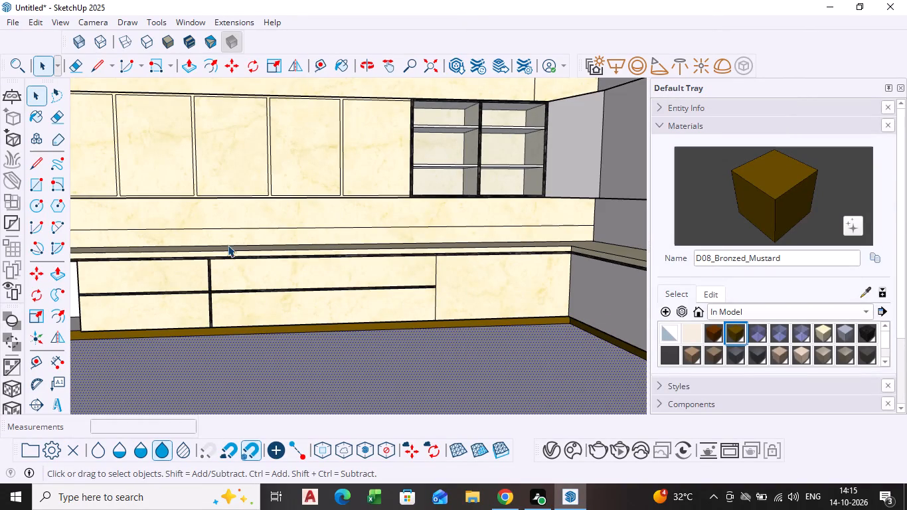
# Copy both vertical edge segments at the backsplash's sink-counter end corner about 27' 2" to its opposite end corner.
pyautogui.scroll(-8, 179, 236)
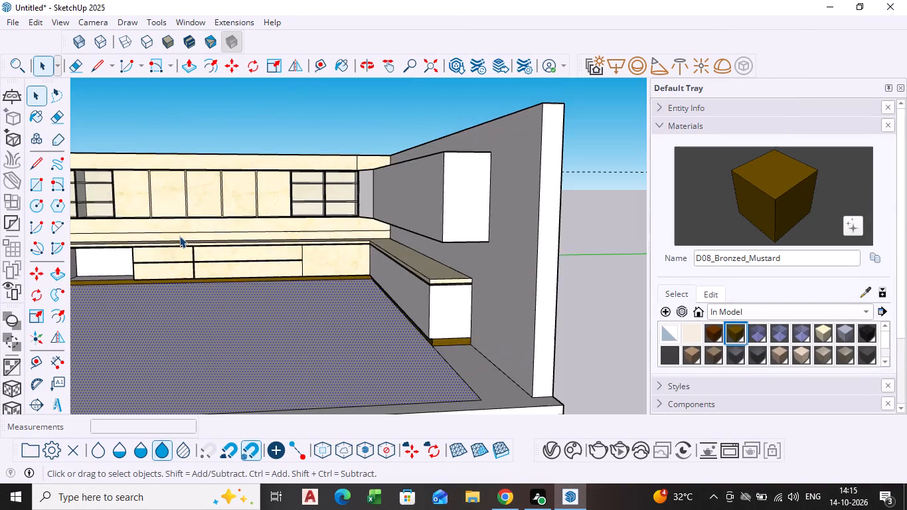
pyautogui.scroll(-2, 179, 236)
pyautogui.keyDown('shift'); pyautogui.moveTo(179, 236); pyautogui.dragTo(371, 286, button='middle'); pyautogui.keyUp('shift')
pyautogui.scroll(4, 331, 286)
pyautogui.moveTo(319, 286); pyautogui.dragTo(269, 278, button='middle')
pyautogui.scroll(11, 260, 274)
pyautogui.click(211, 288)
pyautogui.scroll(5, 211, 288)
pyautogui.keyDown('shift'); pyautogui.click(212, 347); pyautogui.keyUp('shift')
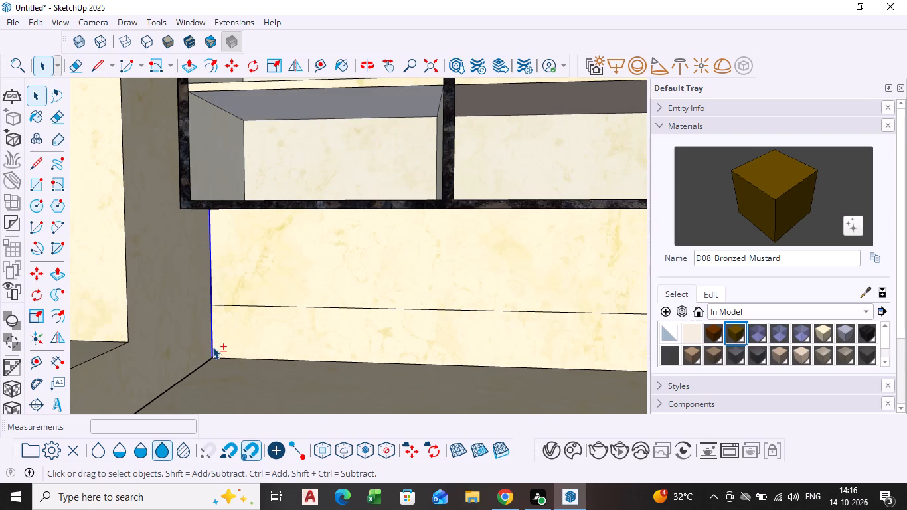
pyautogui.press('m')
pyautogui.moveTo(216, 216); pyautogui.dragTo(220, 186, button='middle')
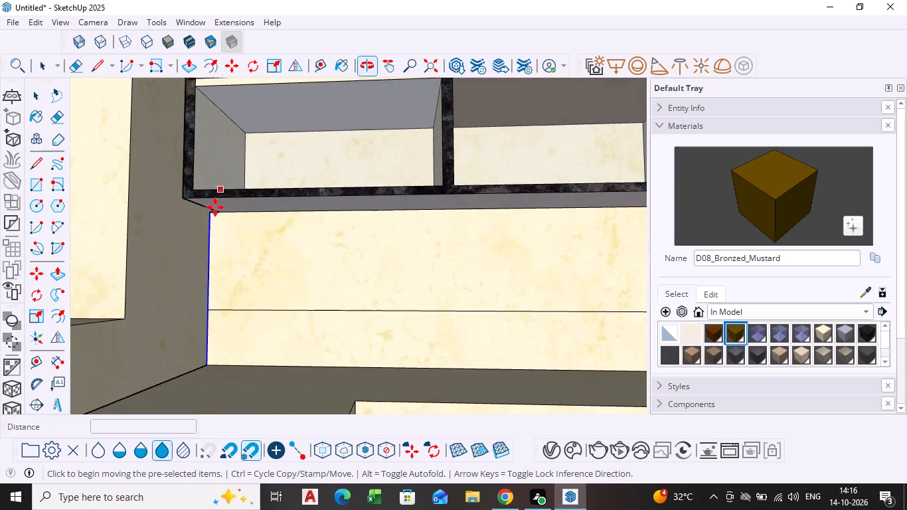
pyautogui.scroll(9, 210, 220)
pyautogui.click(210, 203)
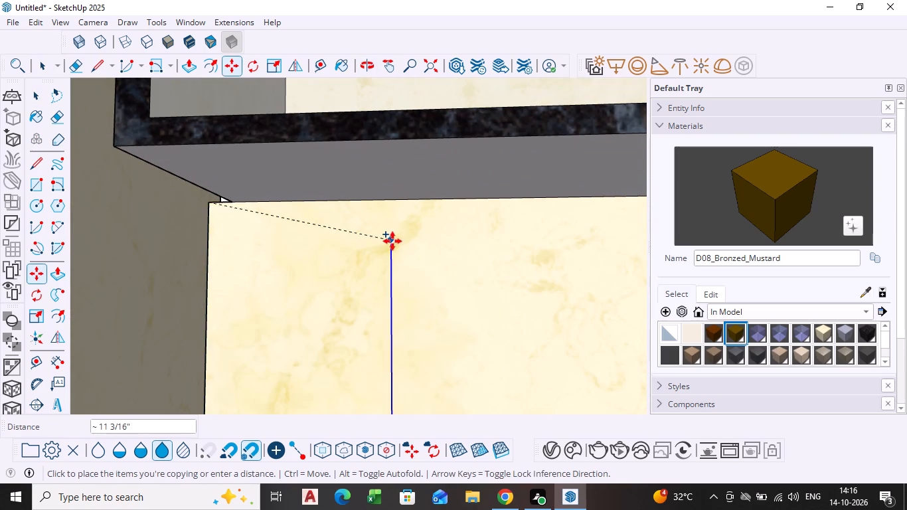
pyautogui.scroll(-10, 392, 241)
pyautogui.scroll(-4, 472, 259)
pyautogui.keyDown('shift'); pyautogui.moveTo(517, 266); pyautogui.dragTo(0, 239, button='middle'); pyautogui.keyUp('shift')
pyautogui.scroll(-2, 343, 231)
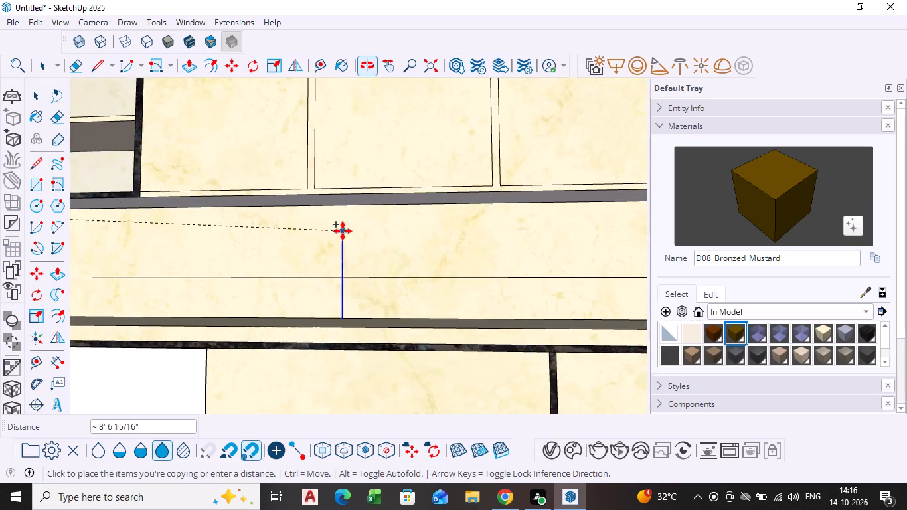
pyautogui.scroll(-16, 343, 231)
pyautogui.keyDown('shift'); pyautogui.moveTo(604, 226); pyautogui.dragTo(201, 282, button='middle'); pyautogui.keyUp('shift')
pyautogui.moveTo(201, 282); pyautogui.dragTo(281, 301, button='middle')
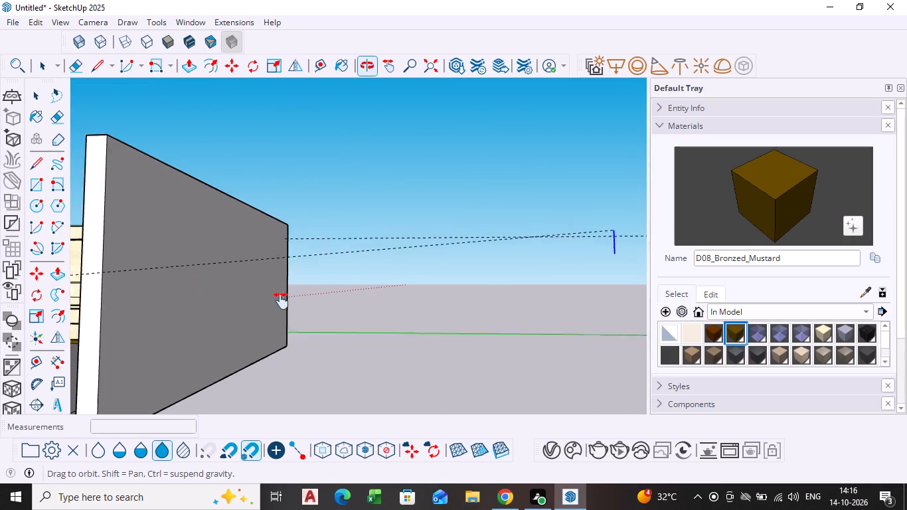
pyautogui.moveTo(281, 301); pyautogui.dragTo(397, 307, button='middle')
pyautogui.scroll(20, 303, 307)
pyautogui.scroll(3, 303, 307)
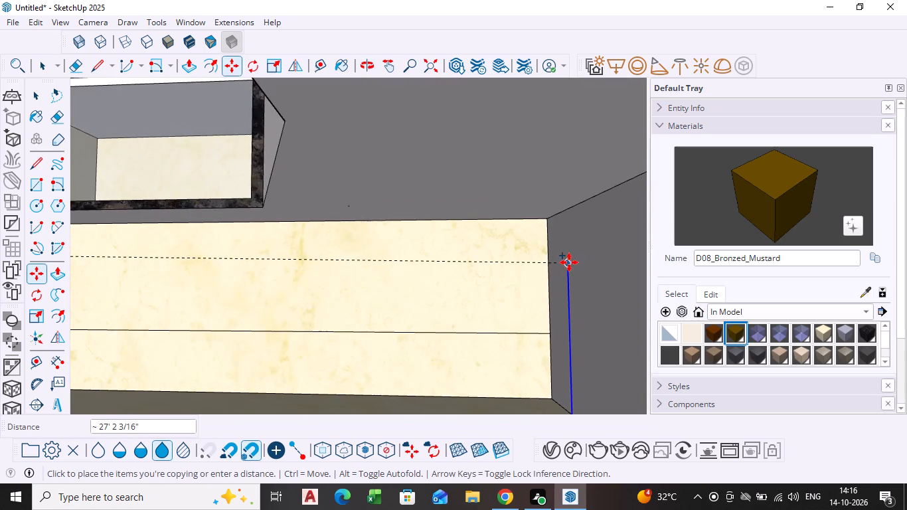
pyautogui.scroll(2, 569, 262)
pyautogui.click(538, 195)
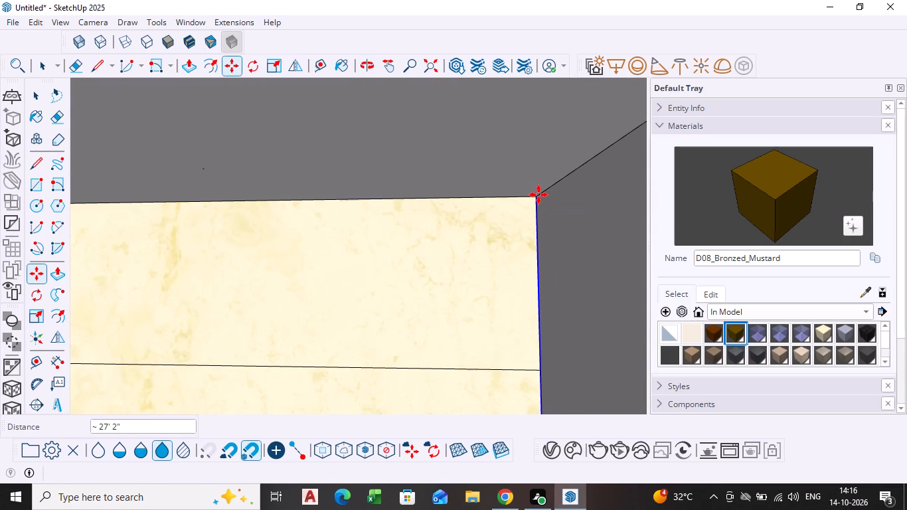
# Divide the copied vertical edges into 9 equal spacings along the backsplash.
pyautogui.press('9')
pyautogui.press('BackSpace')
pyautogui.press('/')
pyautogui.press('9')
pyautogui.press('Return')
pyautogui.scroll(-5, 406, 207)
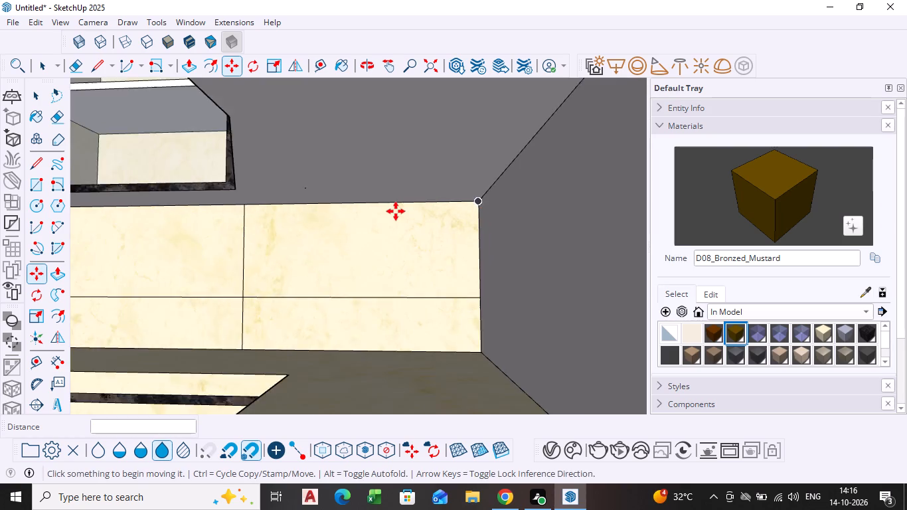
pyautogui.scroll(-13, 396, 211)
pyautogui.press('space')
pyautogui.scroll(-10, 398, 255)
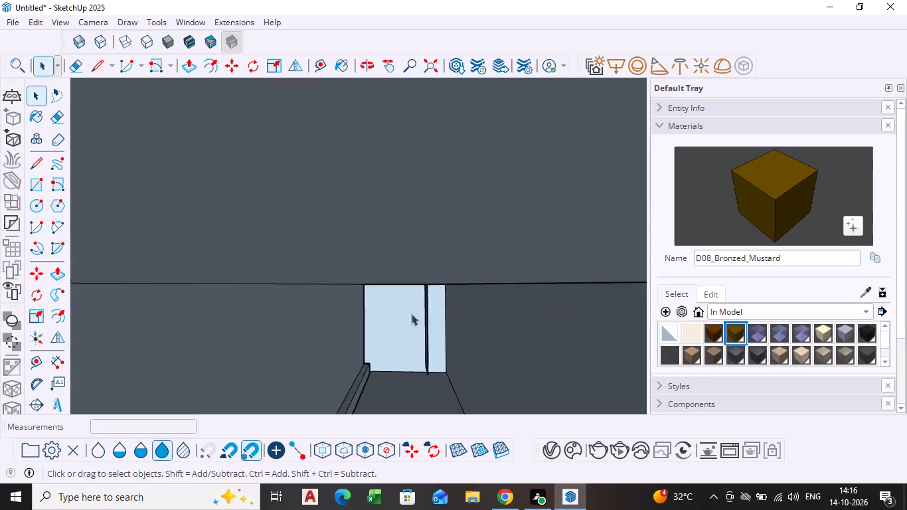
pyautogui.moveTo(415, 318); pyautogui.dragTo(427, 337, button='middle')
pyautogui.scroll(-5, 278, 230)
pyautogui.moveTo(307, 287); pyautogui.dragTo(455, 333, button='middle')
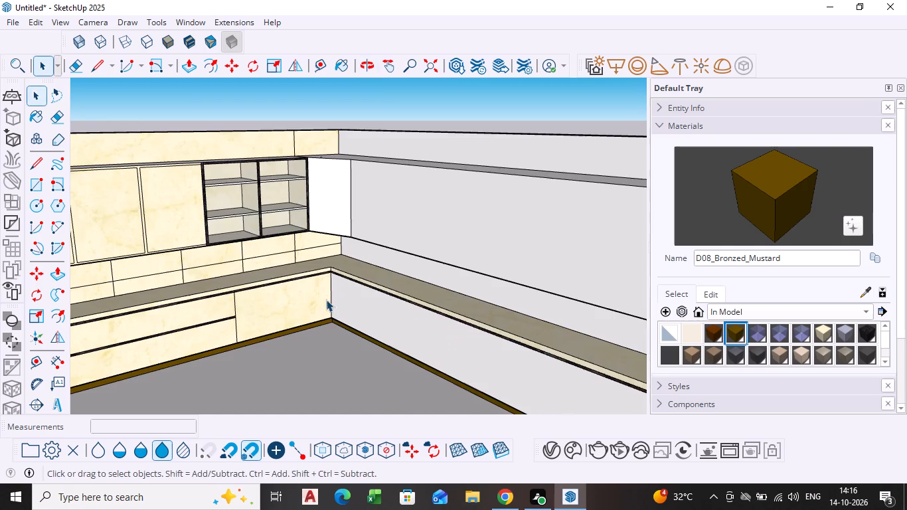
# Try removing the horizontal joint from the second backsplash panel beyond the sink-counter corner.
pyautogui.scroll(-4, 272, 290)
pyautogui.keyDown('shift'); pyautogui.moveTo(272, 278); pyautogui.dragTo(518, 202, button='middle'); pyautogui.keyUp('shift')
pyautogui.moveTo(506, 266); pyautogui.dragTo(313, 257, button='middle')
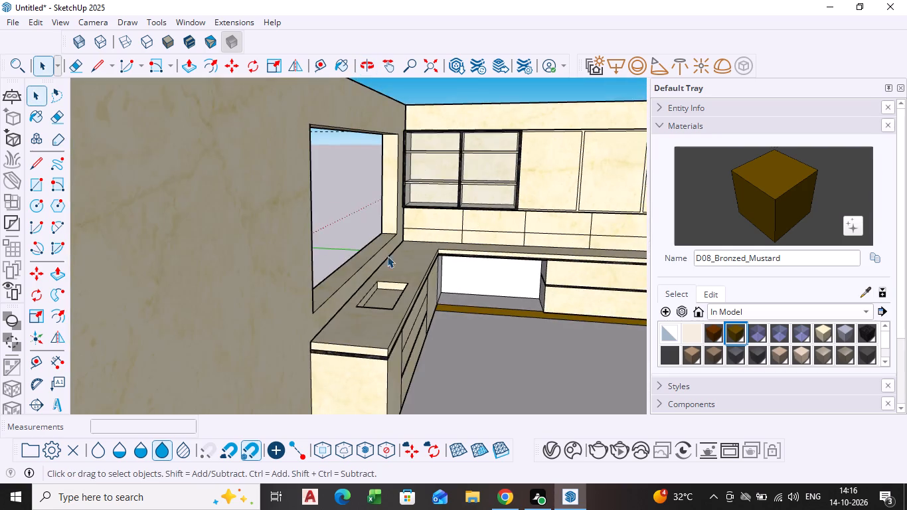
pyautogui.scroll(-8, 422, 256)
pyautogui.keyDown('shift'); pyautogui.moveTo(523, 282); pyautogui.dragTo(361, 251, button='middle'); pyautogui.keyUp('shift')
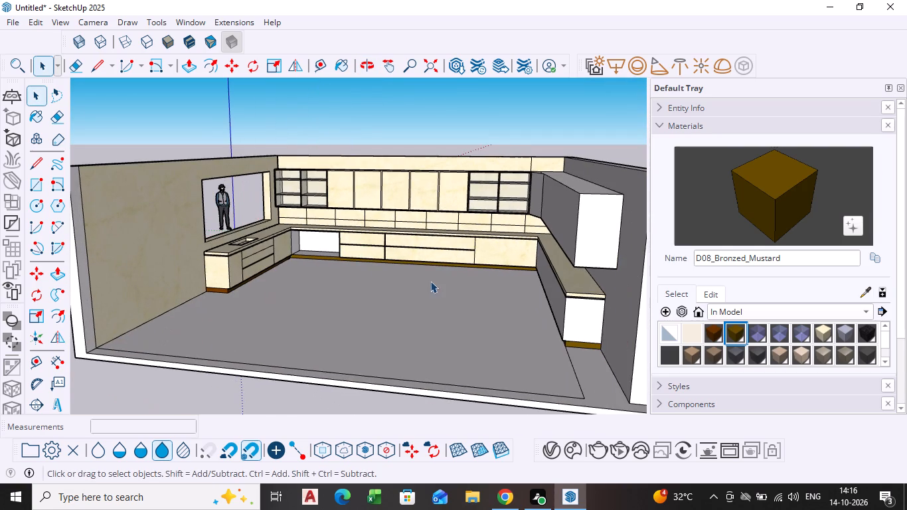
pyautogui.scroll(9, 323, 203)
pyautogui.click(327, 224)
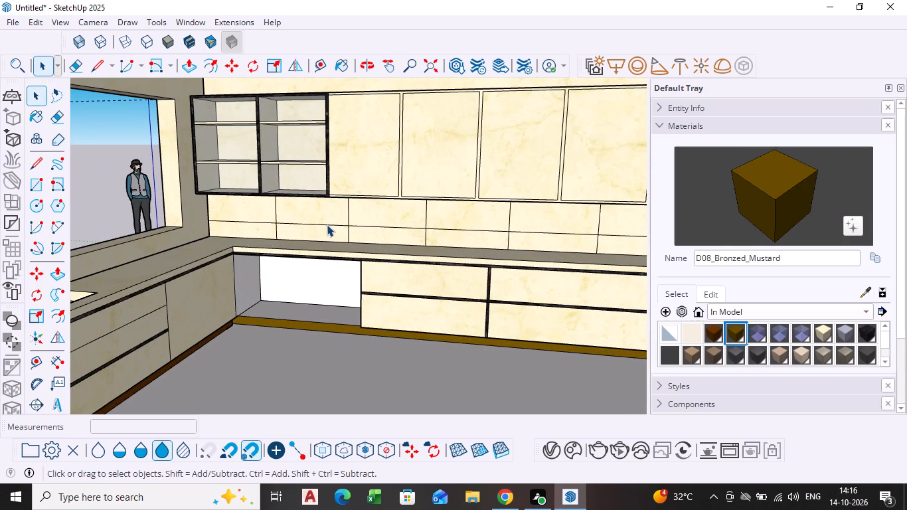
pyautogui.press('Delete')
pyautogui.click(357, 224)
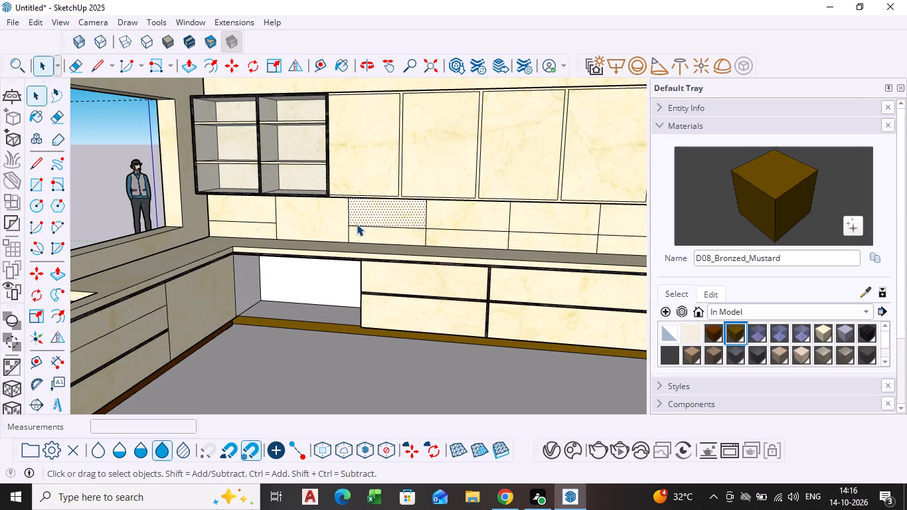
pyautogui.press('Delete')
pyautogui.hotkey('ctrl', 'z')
# Undo the backsplash's vertical divisions and its horizontal joint, back to one plain strip.
pyautogui.moveTo(398, 239); pyautogui.dragTo(394, 238, button='middle')
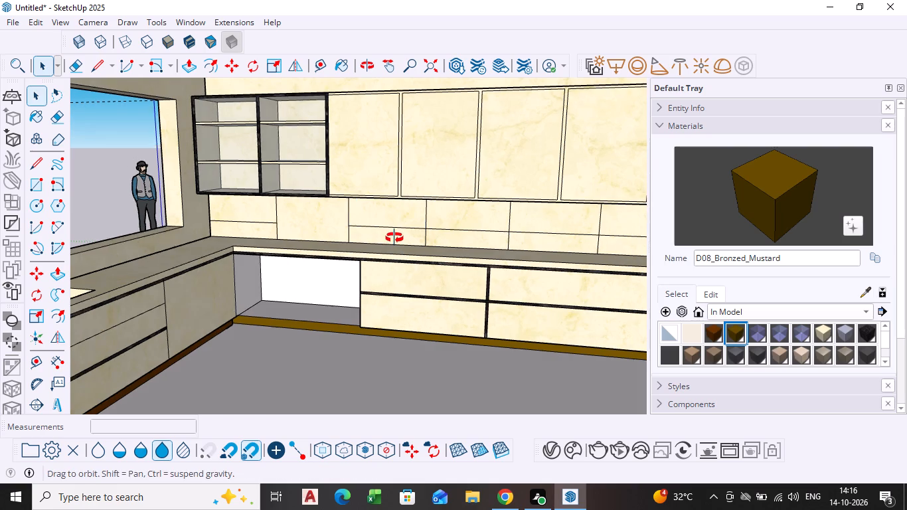
pyautogui.moveTo(394, 238); pyautogui.dragTo(409, 238, button='middle')
pyautogui.scroll(-8, 428, 241)
pyautogui.rightClick(467, 280)
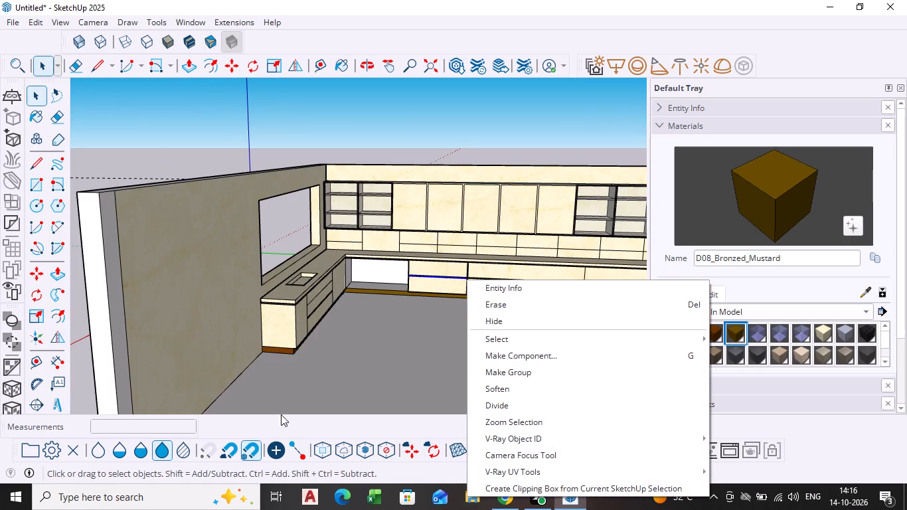
pyautogui.click(323, 359)
pyautogui.hotkey('ctrl', 'z')
pyautogui.hotkey('ctrl', 'z')
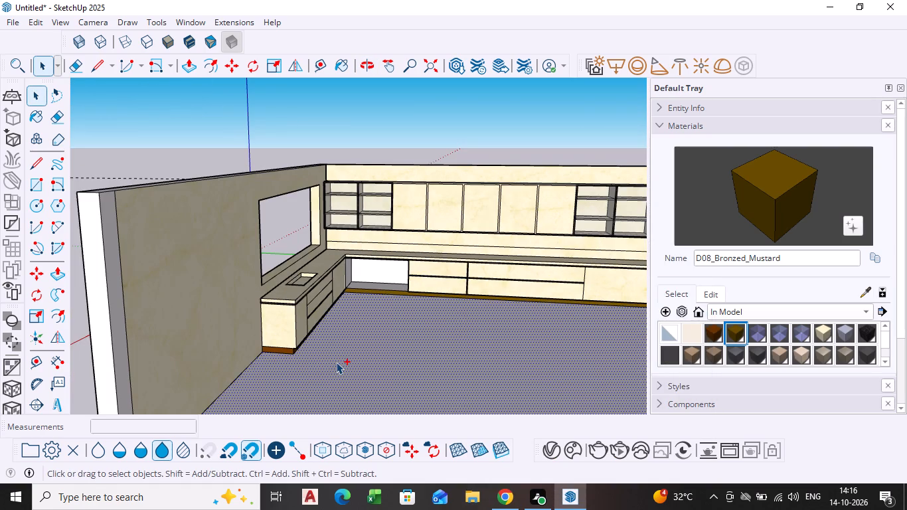
pyautogui.hotkey('ctrl', 'z')
pyautogui.hotkey('ctrl', 'z')
pyautogui.hotkey('ctrl', 'z')
# Move the corner vertical edge beside the open shelf unit about 1' 9" along the adjoining wall unit to angle the corner face.
pyautogui.scroll(-1, 343, 360)
pyautogui.keyDown('shift'); pyautogui.moveTo(343, 360); pyautogui.dragTo(100, 343, button='middle'); pyautogui.keyUp('shift')
pyautogui.moveTo(154, 356); pyautogui.dragTo(238, 361, button='middle')
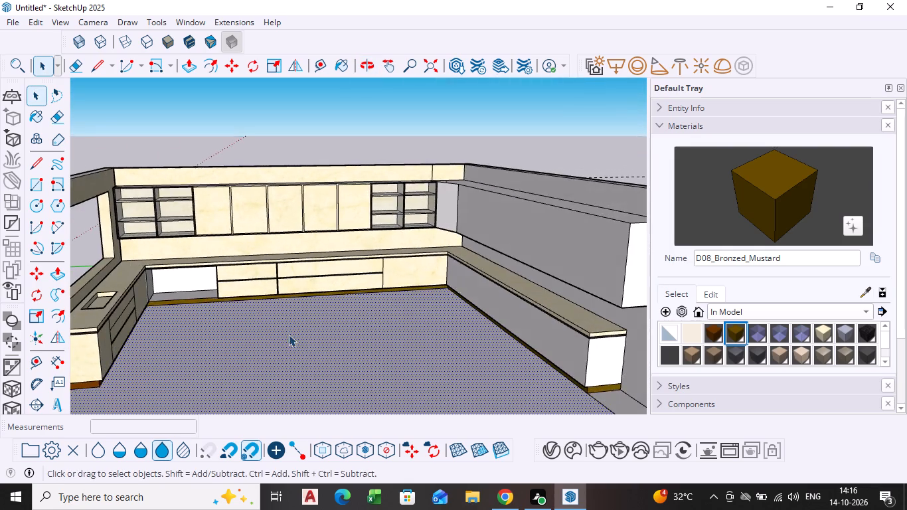
pyautogui.scroll(8, 462, 248)
pyautogui.moveTo(482, 258); pyautogui.dragTo(383, 237, button='middle')
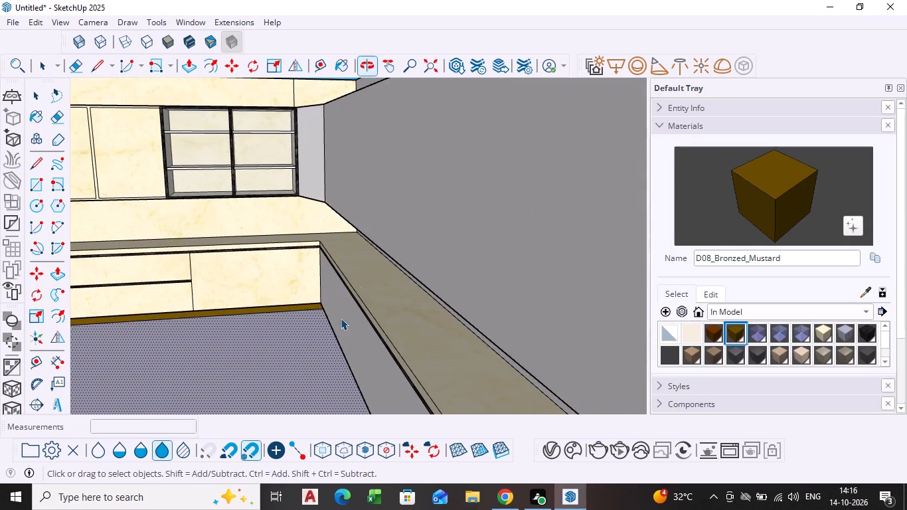
pyautogui.moveTo(341, 319); pyautogui.dragTo(419, 309, button='middle')
pyautogui.scroll(-2, 389, 224)
pyautogui.keyDown('shift'); pyautogui.moveTo(389, 224); pyautogui.dragTo(331, 213, button='middle'); pyautogui.keyUp('shift')
pyautogui.keyDown('shift'); pyautogui.scroll(1, 385, 224); pyautogui.keyUp('shift')
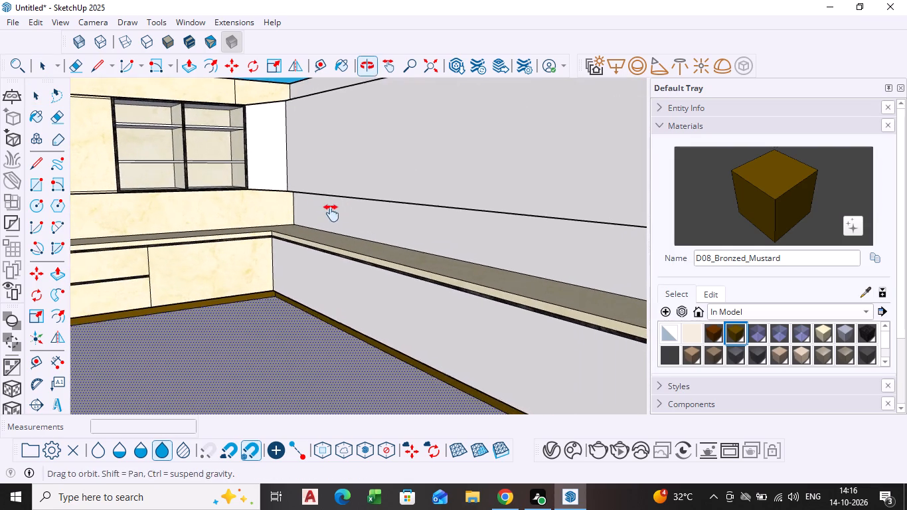
pyautogui.keyDown('shift'); pyautogui.moveTo(331, 213); pyautogui.dragTo(317, 211, button='middle'); pyautogui.keyUp('shift')
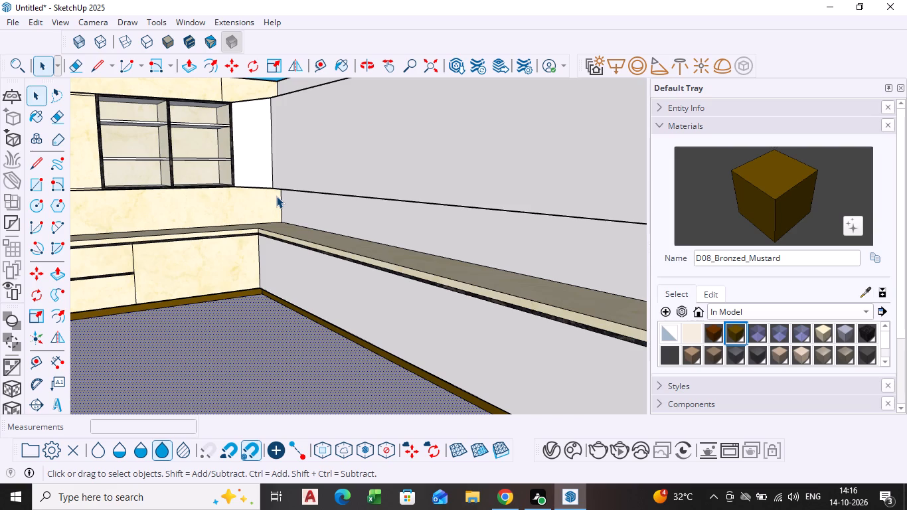
pyautogui.scroll(-4, 240, 216)
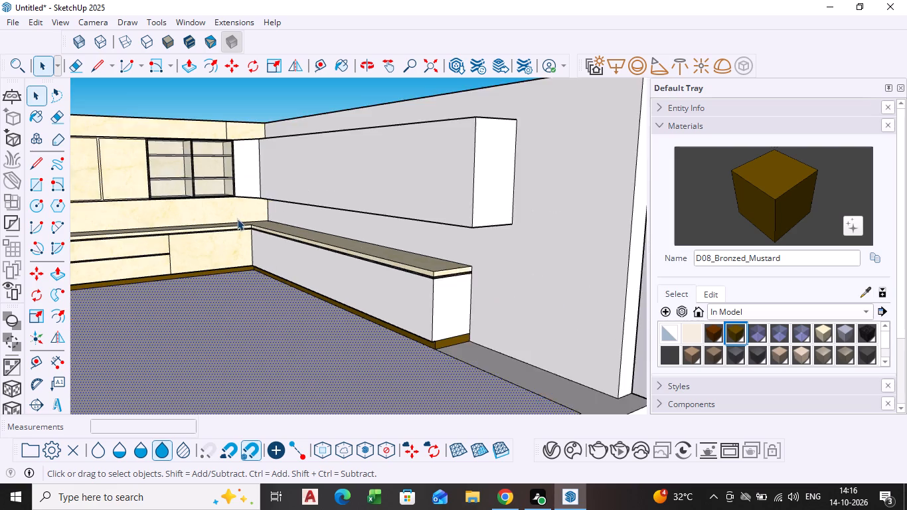
pyautogui.scroll(-4, 371, 236)
pyautogui.keyDown('ctrl'); pyautogui.moveTo(371, 236); pyautogui.dragTo(317, 226, button='middle'); pyautogui.keyUp('ctrl')
pyautogui.moveTo(317, 226); pyautogui.dragTo(452, 237, button='middle')
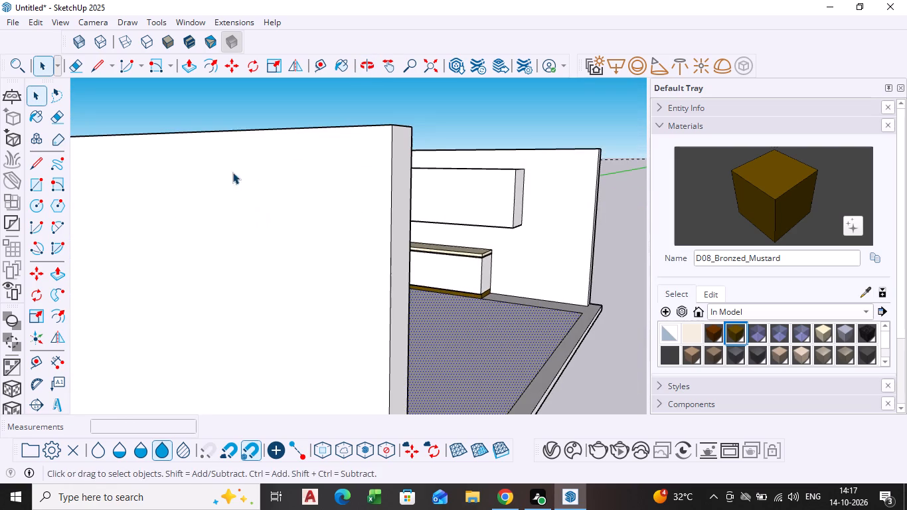
pyautogui.moveTo(447, 276); pyautogui.dragTo(365, 279, button='middle')
pyautogui.scroll(10, 311, 202)
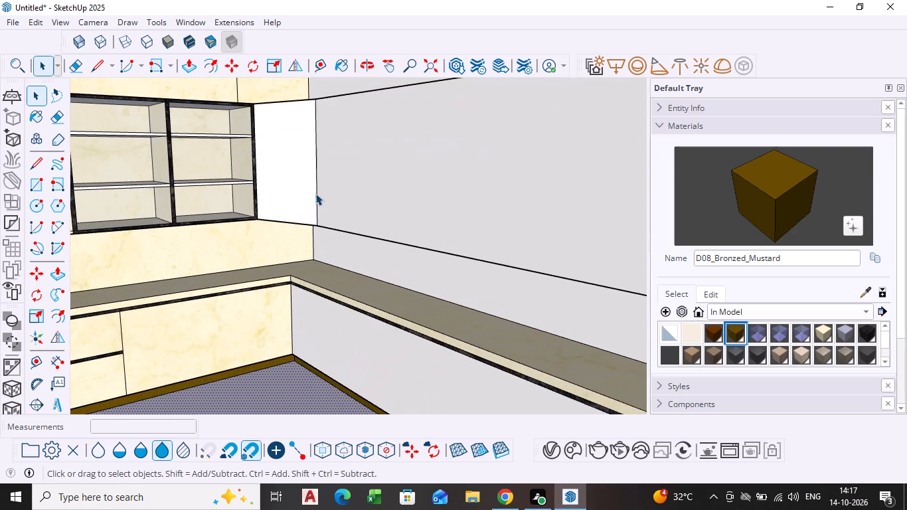
pyautogui.click(315, 193)
pyautogui.press('m')
pyautogui.click(315, 193)
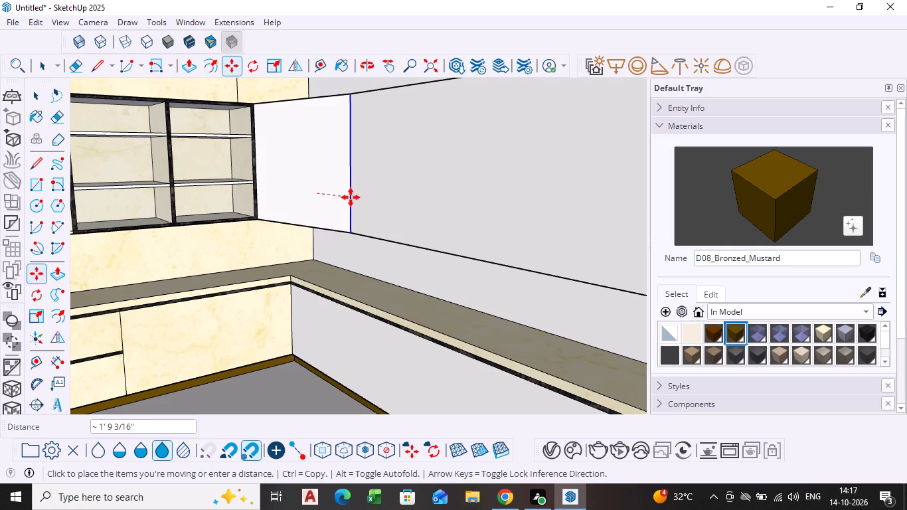
pyautogui.click(351, 197)
pyautogui.scroll(-4, 350, 198)
pyautogui.moveTo(350, 199); pyautogui.dragTo(372, 299, button='middle')
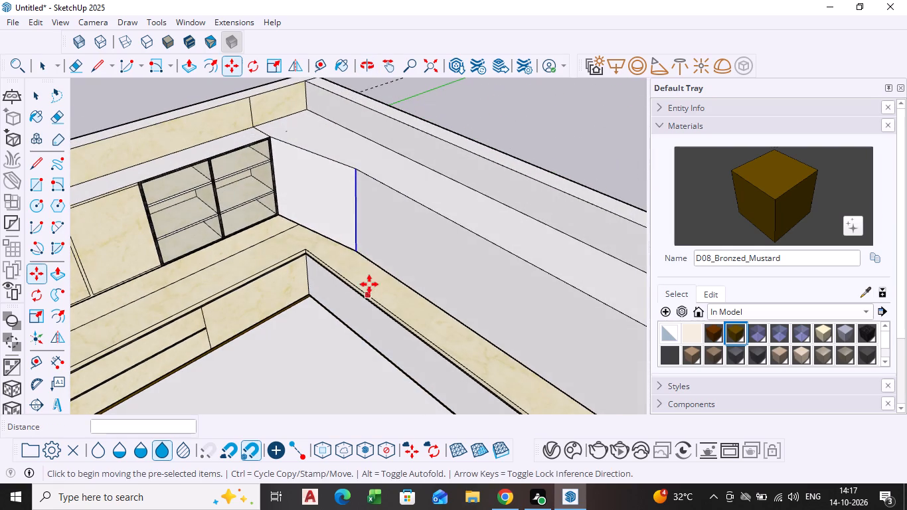
pyautogui.press('space')
pyautogui.click(482, 114)
# Copy the angled corner's vertical edge about 17' 1" to the far end of the unfinished wall unit.
pyautogui.scroll(-1, 408, 350)
pyautogui.moveTo(429, 309); pyautogui.dragTo(444, 266, button='middle')
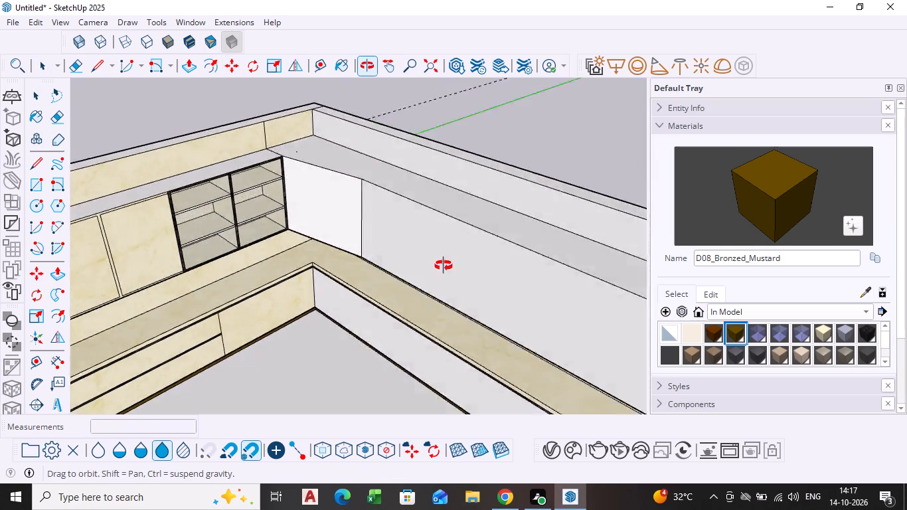
pyautogui.moveTo(444, 266); pyautogui.dragTo(483, 251, button='middle')
pyautogui.scroll(-3, 461, 254)
pyautogui.moveTo(459, 254); pyautogui.dragTo(381, 220, button='middle')
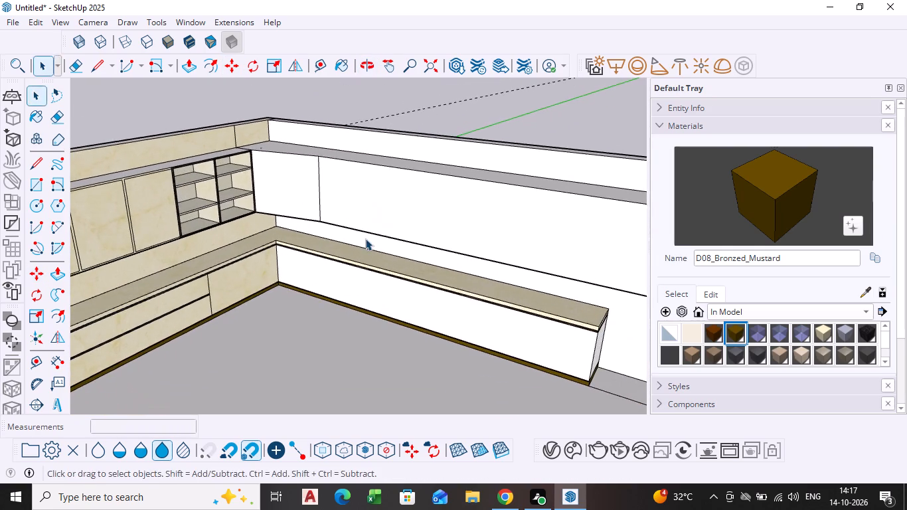
pyautogui.moveTo(365, 238); pyautogui.dragTo(400, 224, button='middle')
pyautogui.scroll(4, 201, 224)
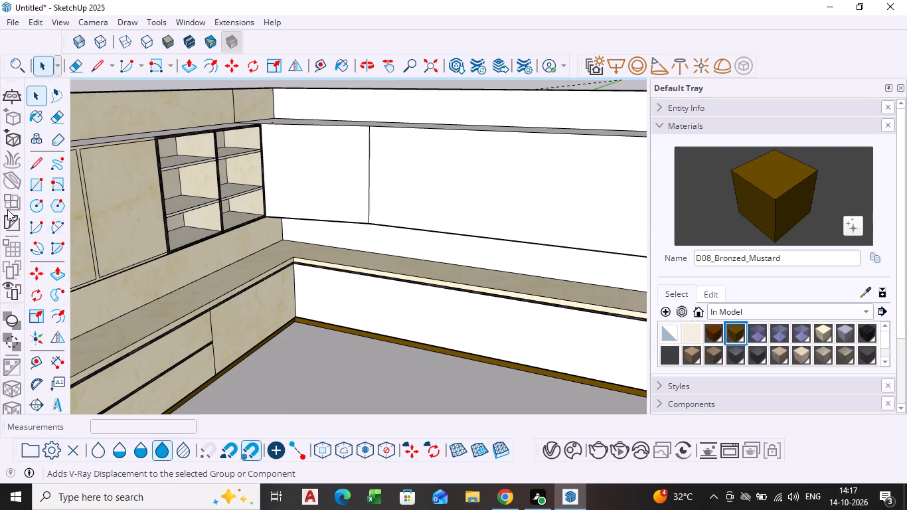
pyautogui.scroll(-4, 627, 246)
pyautogui.keyDown('shift'); pyautogui.moveTo(618, 246); pyautogui.dragTo(359, 187, button='middle'); pyautogui.keyUp('shift')
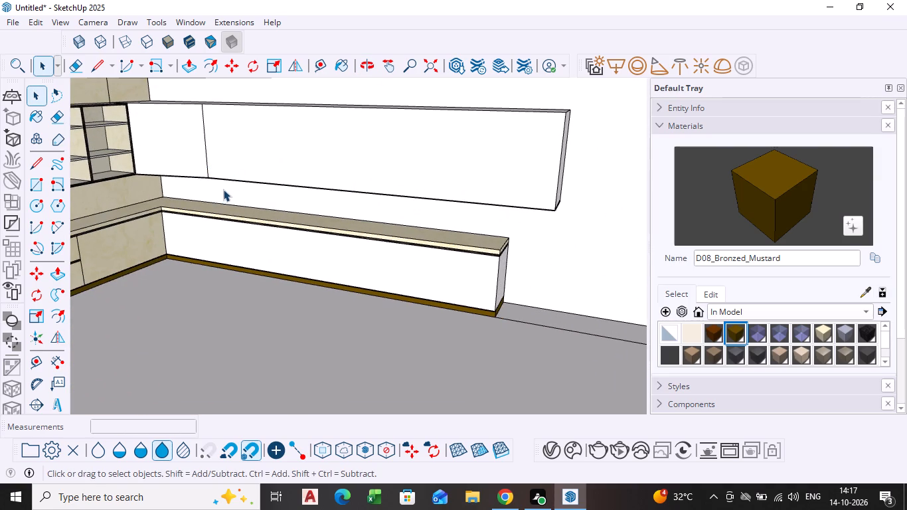
pyautogui.moveTo(223, 189); pyautogui.dragTo(234, 142, button='middle')
pyautogui.scroll(3, 226, 171)
pyautogui.scroll(-2, 226, 171)
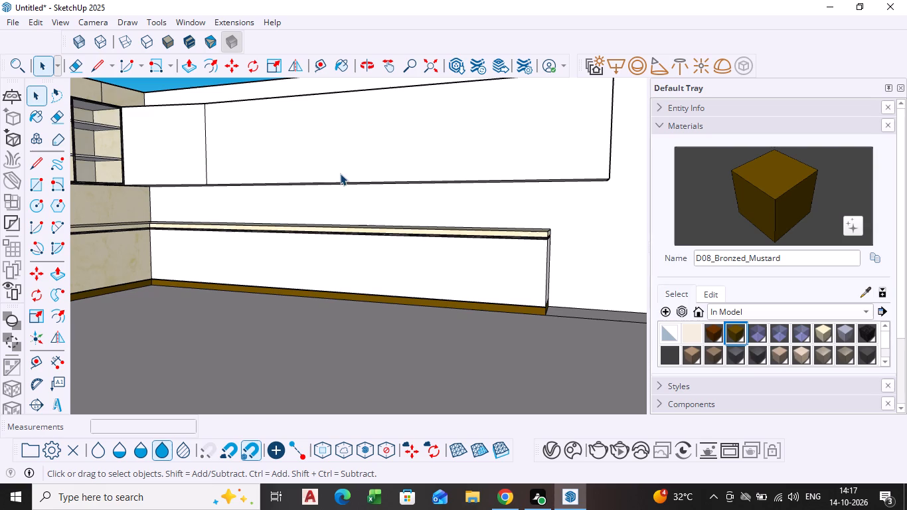
pyautogui.click(206, 163)
pyautogui.press('m')
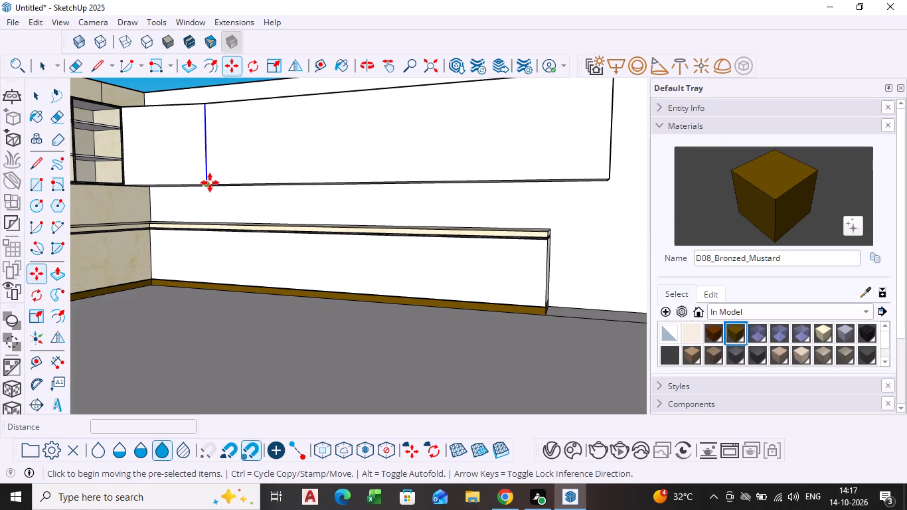
pyautogui.click(210, 183)
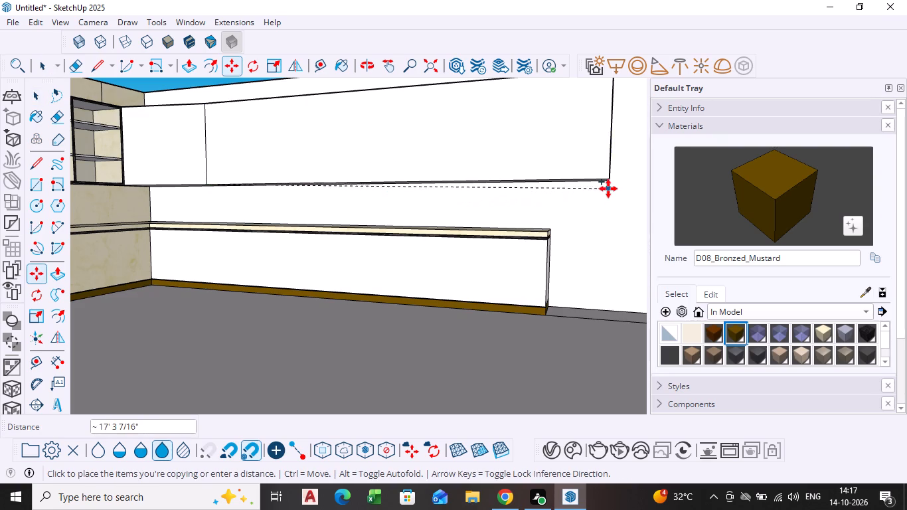
pyautogui.click(608, 181)
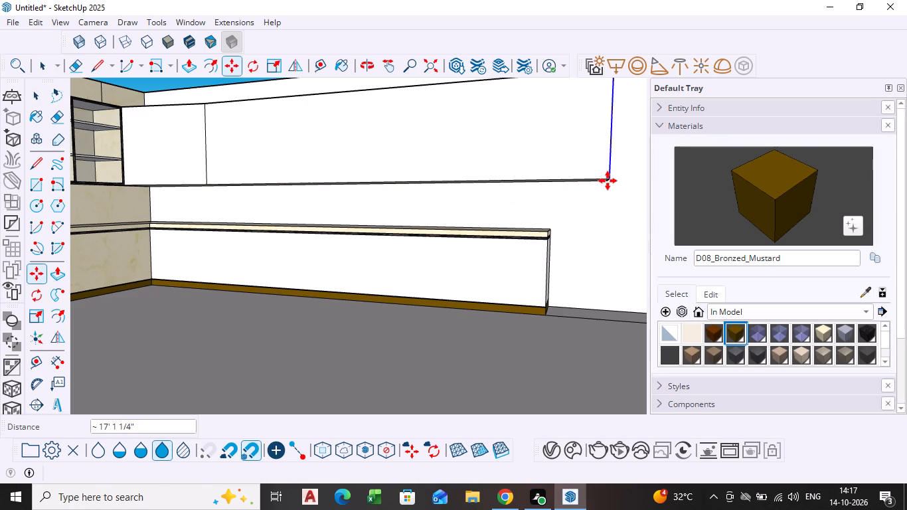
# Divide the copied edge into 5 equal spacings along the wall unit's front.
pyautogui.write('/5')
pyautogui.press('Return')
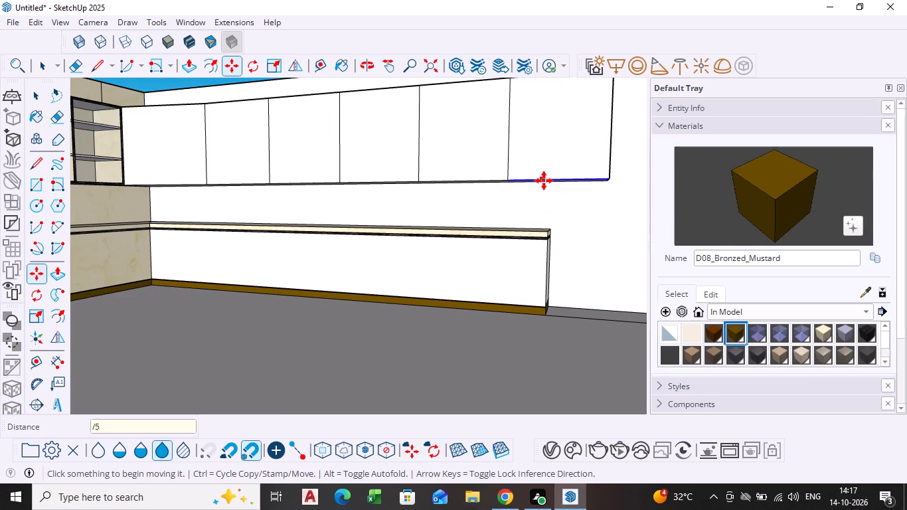
# Set the edge copies to 4 equal spacings along the wall unit's front.
pyautogui.press('/')
pyautogui.press('4')
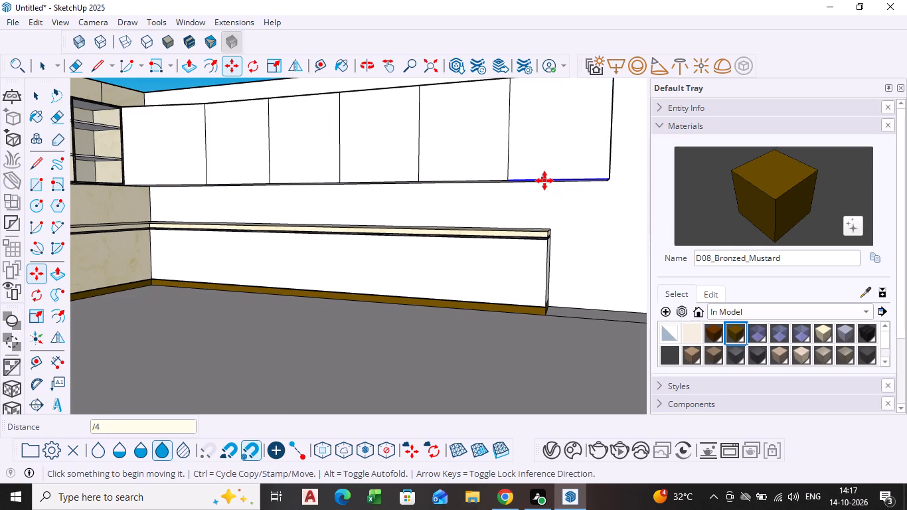
pyautogui.press('Return')
pyautogui.press('space')
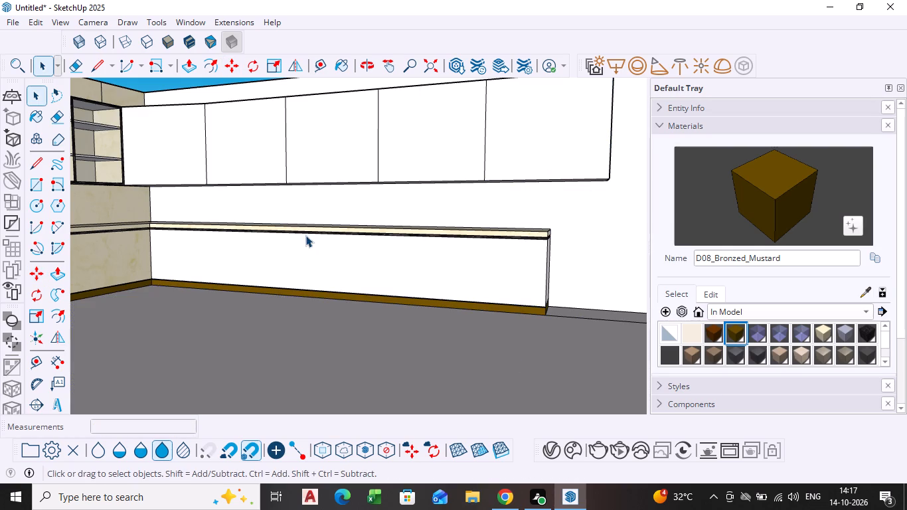
# Draw a line about 2' 2 1/2" long across the wall unit's underside, from the angled corner's vertical edge to the wall.
pyautogui.moveTo(291, 215); pyautogui.dragTo(289, 184, button='middle')
pyautogui.scroll(4, 240, 189)
pyautogui.moveTo(222, 187); pyautogui.dragTo(224, 177, button='middle')
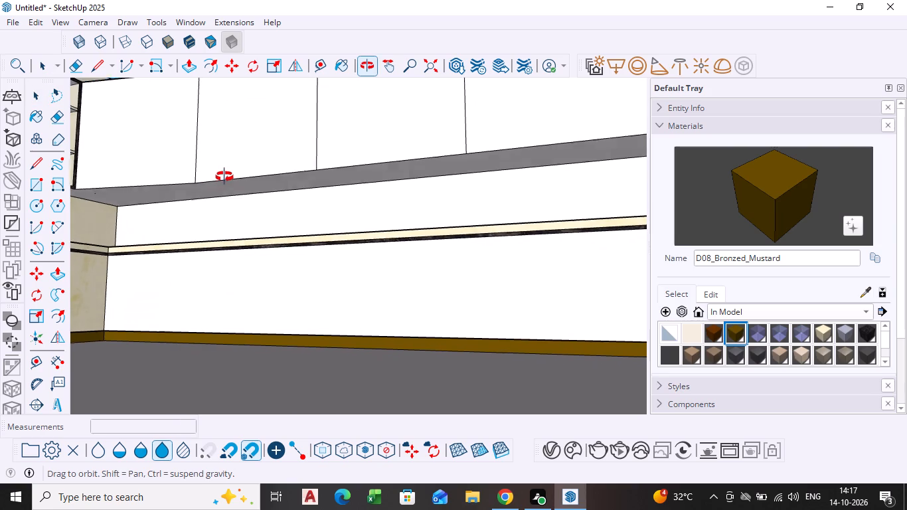
pyautogui.moveTo(224, 177); pyautogui.dragTo(241, 192, button='middle')
pyautogui.scroll(3, 231, 200)
pyautogui.moveTo(200, 200); pyautogui.dragTo(209, 178, button='middle')
pyautogui.scroll(2, 152, 181)
pyautogui.press('l')
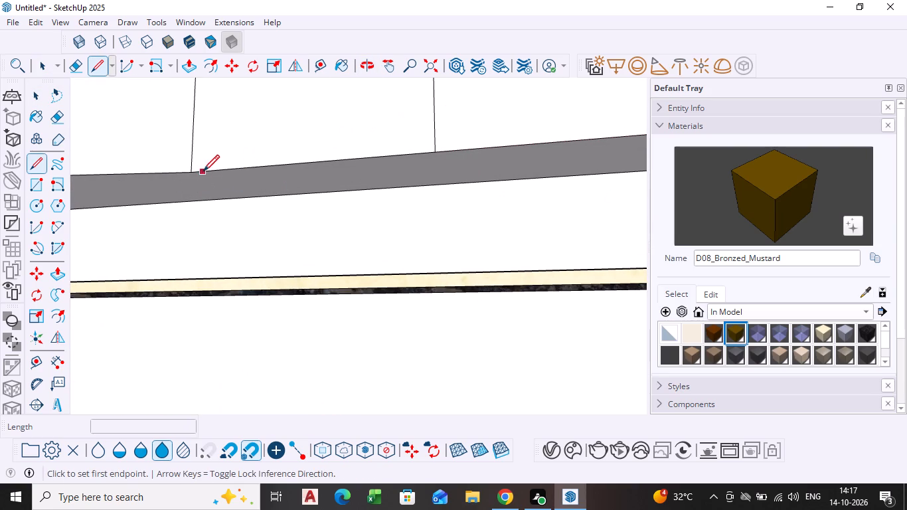
pyautogui.click(193, 173)
pyautogui.moveTo(191, 183); pyautogui.dragTo(190, 138, button='middle')
pyautogui.moveTo(204, 222); pyautogui.dragTo(206, 198, button='middle')
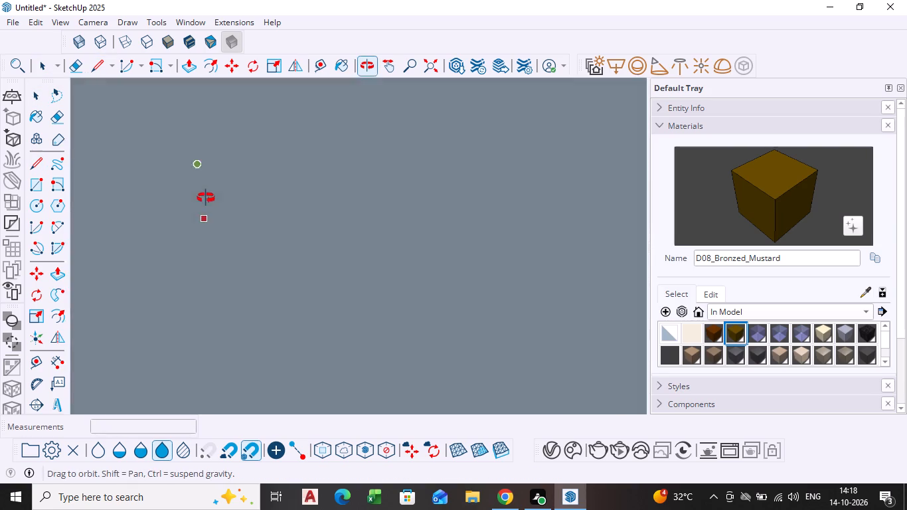
pyautogui.moveTo(206, 198); pyautogui.dragTo(214, 224, button='middle')
pyautogui.scroll(10, 214, 222)
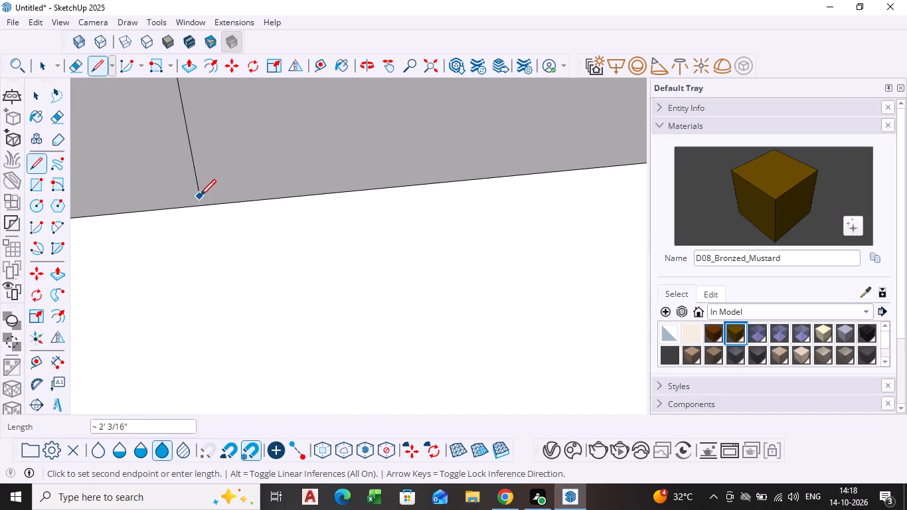
pyautogui.scroll(-1, 200, 205)
pyautogui.keyDown('shift'); pyautogui.moveTo(200, 205); pyautogui.dragTo(264, 345, button='middle'); pyautogui.keyUp('shift')
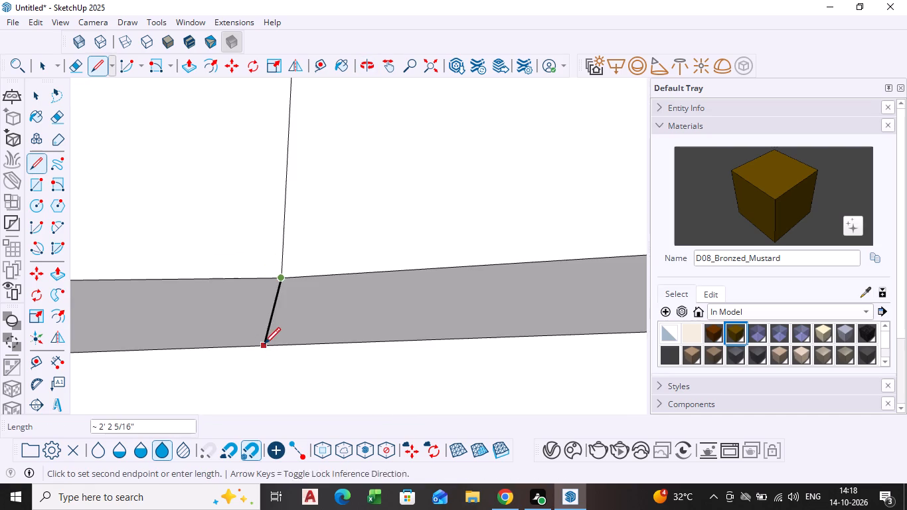
pyautogui.scroll(10, 262, 349)
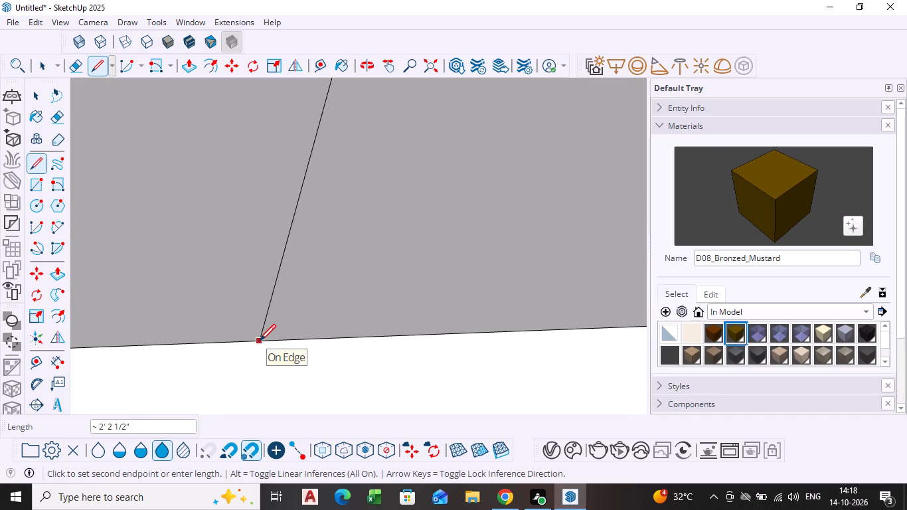
pyautogui.click(260, 342)
pyautogui.scroll(-16, 311, 317)
pyautogui.press('space')
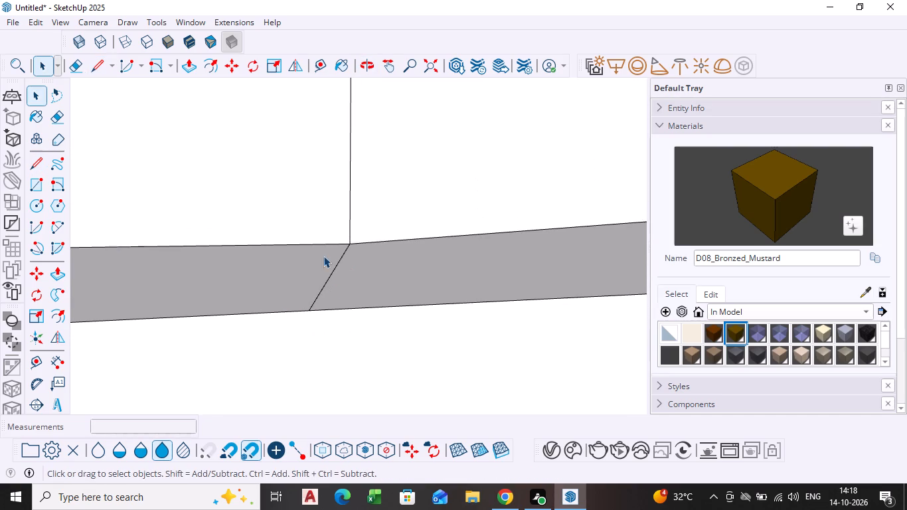
# Delete the slanted line across the wall unit's underside, between the angled corner's vertical edge and the wall.
pyautogui.click(321, 212)
pyautogui.click(321, 274)
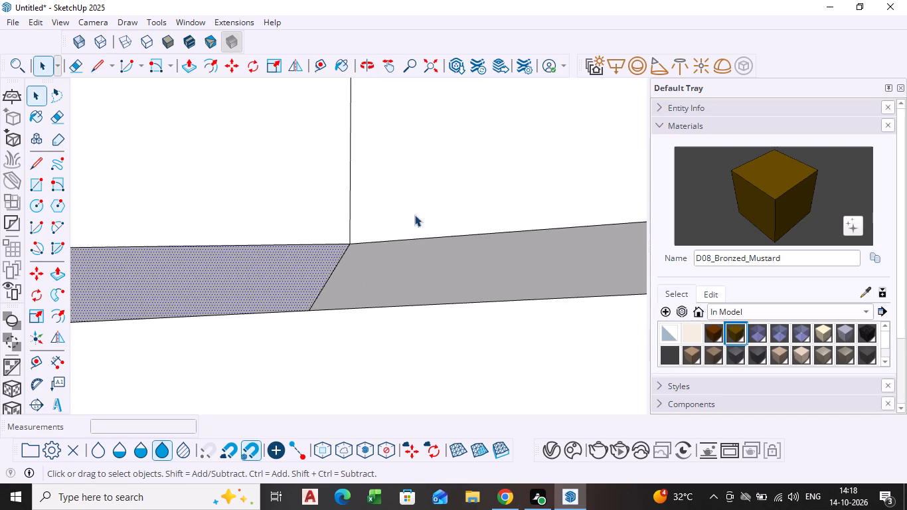
pyautogui.click(421, 209)
pyautogui.click(416, 288)
pyautogui.scroll(-10, 412, 232)
pyautogui.moveTo(400, 262); pyautogui.dragTo(385, 340, button='middle')
pyautogui.scroll(-11, 430, 266)
pyautogui.moveTo(428, 270); pyautogui.dragTo(408, 280, button='middle')
pyautogui.scroll(7, 403, 262)
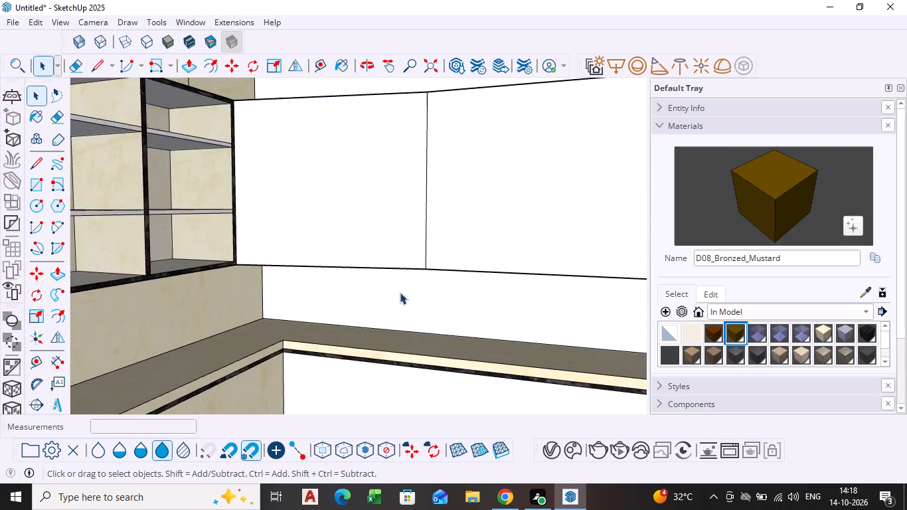
pyautogui.scroll(5, 400, 292)
pyautogui.moveTo(402, 292); pyautogui.dragTo(398, 232, button='middle')
pyautogui.scroll(4, 417, 224)
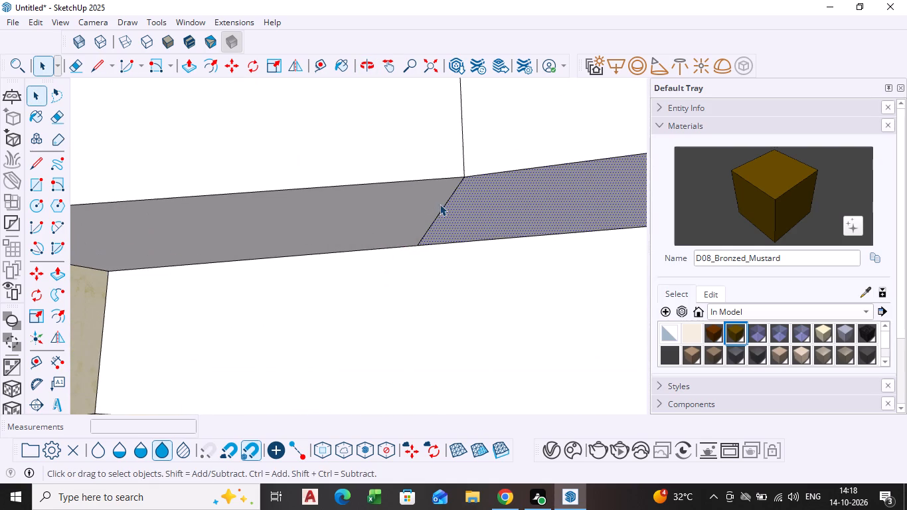
pyautogui.click(443, 208)
pyautogui.press('Delete')
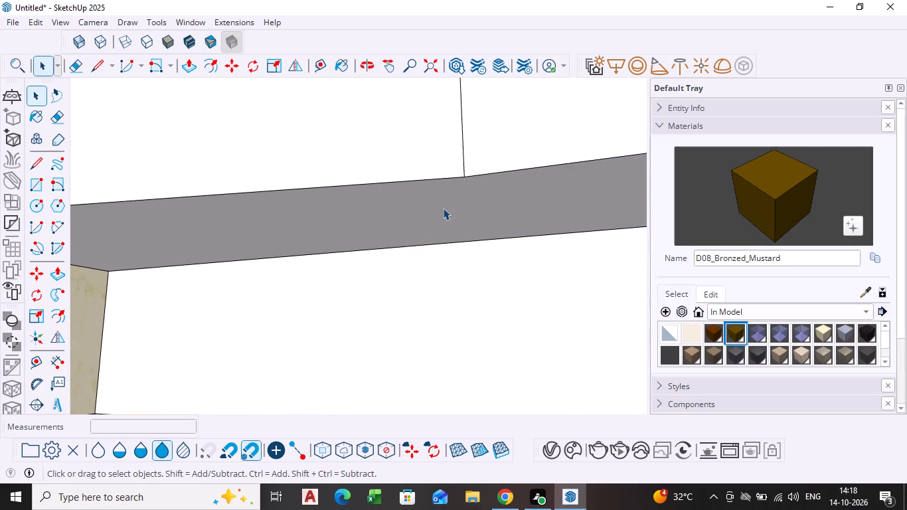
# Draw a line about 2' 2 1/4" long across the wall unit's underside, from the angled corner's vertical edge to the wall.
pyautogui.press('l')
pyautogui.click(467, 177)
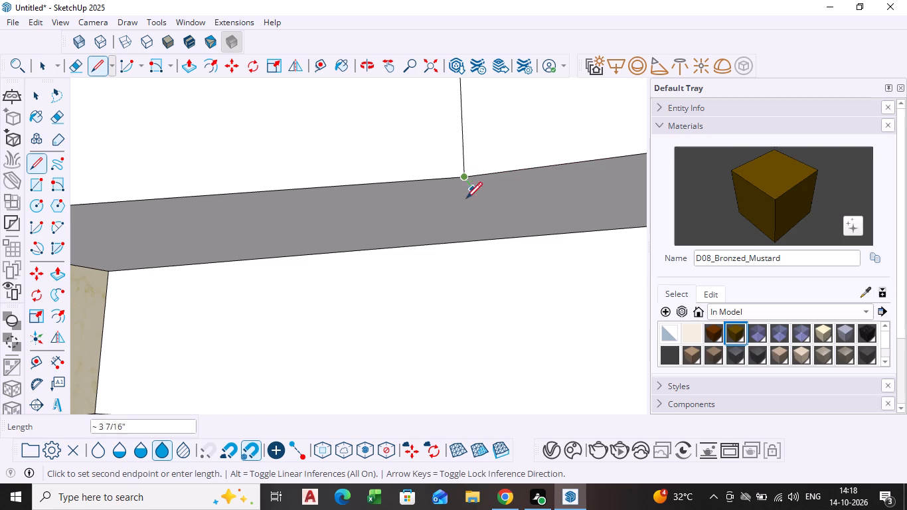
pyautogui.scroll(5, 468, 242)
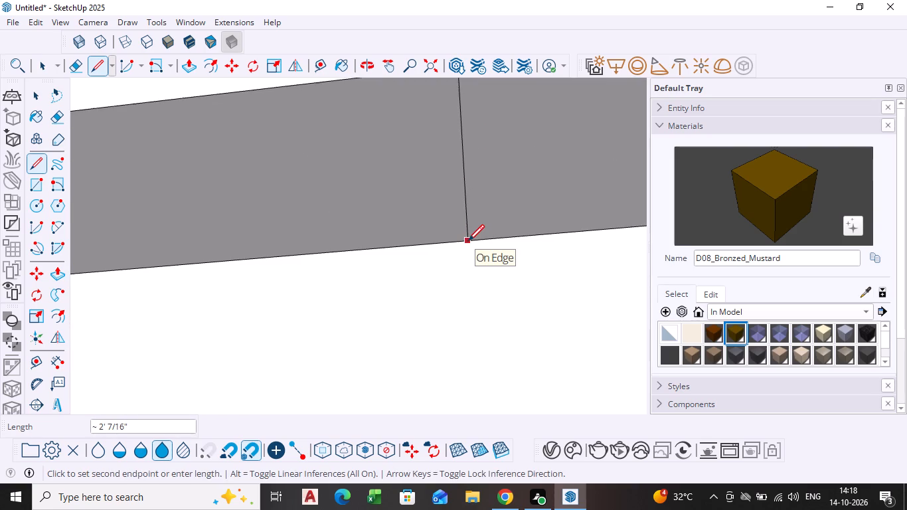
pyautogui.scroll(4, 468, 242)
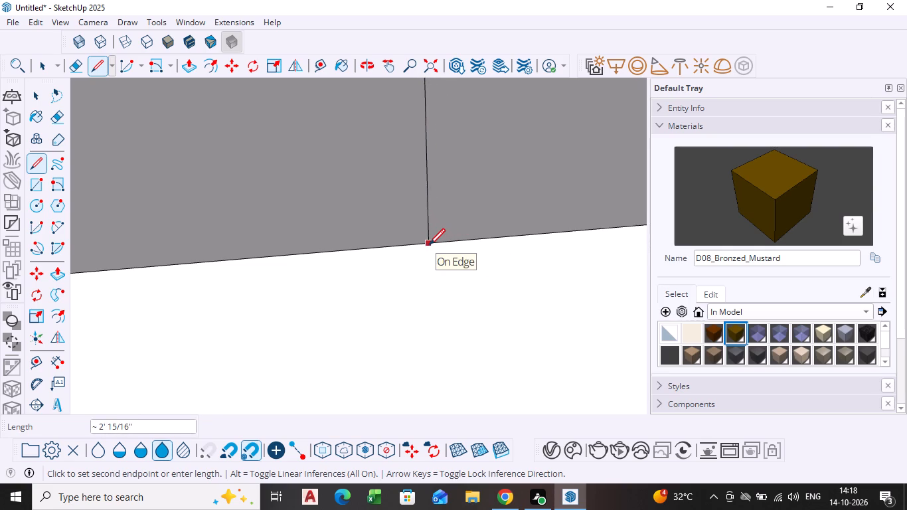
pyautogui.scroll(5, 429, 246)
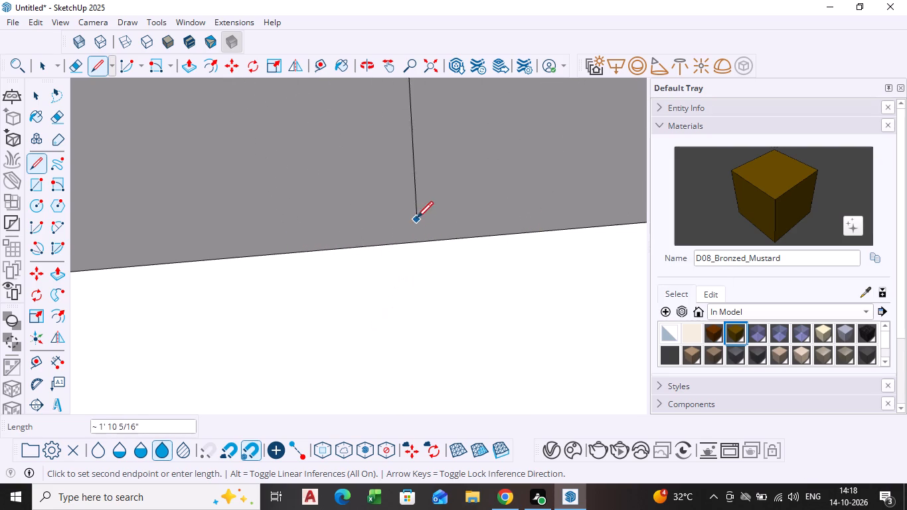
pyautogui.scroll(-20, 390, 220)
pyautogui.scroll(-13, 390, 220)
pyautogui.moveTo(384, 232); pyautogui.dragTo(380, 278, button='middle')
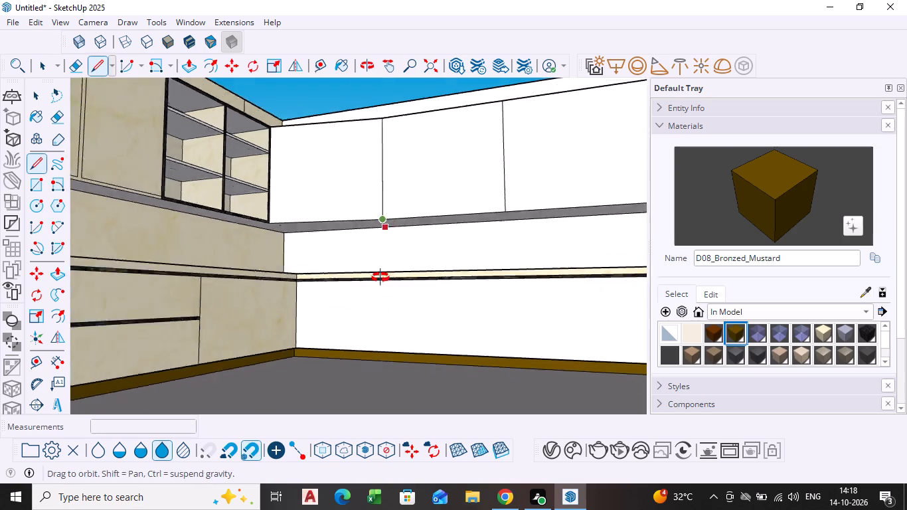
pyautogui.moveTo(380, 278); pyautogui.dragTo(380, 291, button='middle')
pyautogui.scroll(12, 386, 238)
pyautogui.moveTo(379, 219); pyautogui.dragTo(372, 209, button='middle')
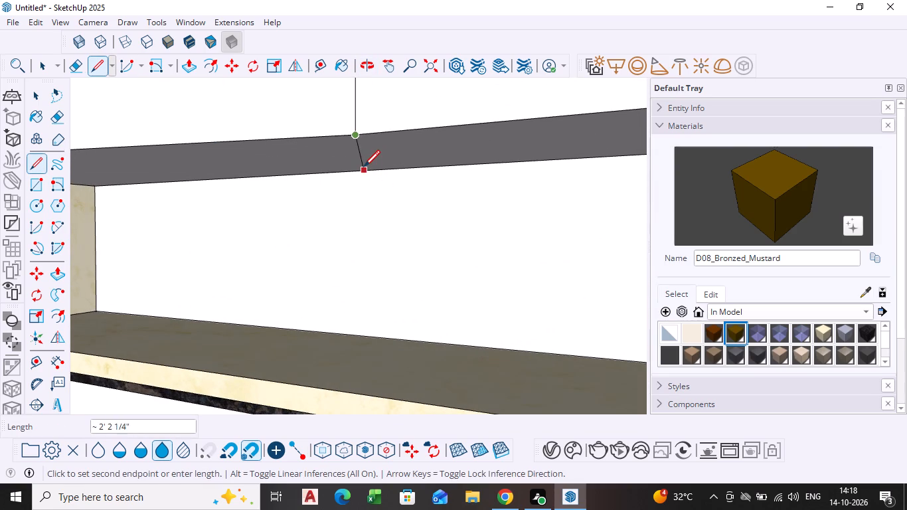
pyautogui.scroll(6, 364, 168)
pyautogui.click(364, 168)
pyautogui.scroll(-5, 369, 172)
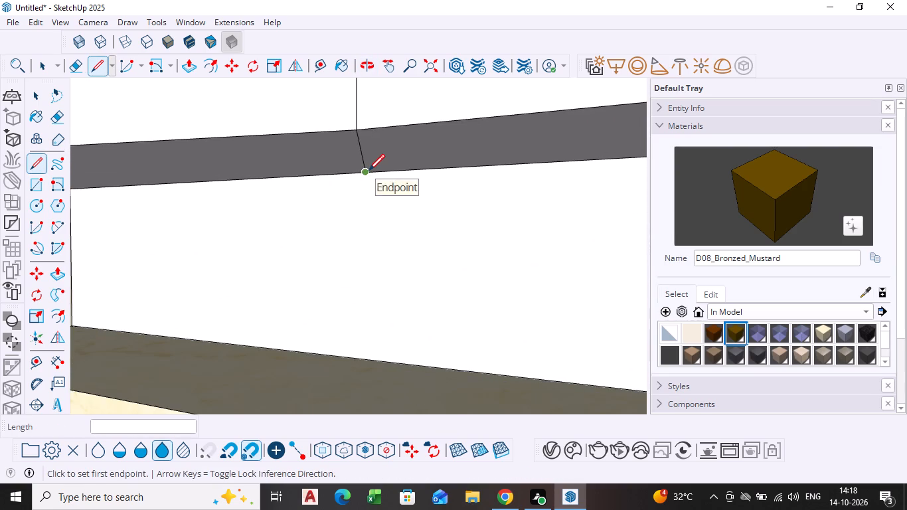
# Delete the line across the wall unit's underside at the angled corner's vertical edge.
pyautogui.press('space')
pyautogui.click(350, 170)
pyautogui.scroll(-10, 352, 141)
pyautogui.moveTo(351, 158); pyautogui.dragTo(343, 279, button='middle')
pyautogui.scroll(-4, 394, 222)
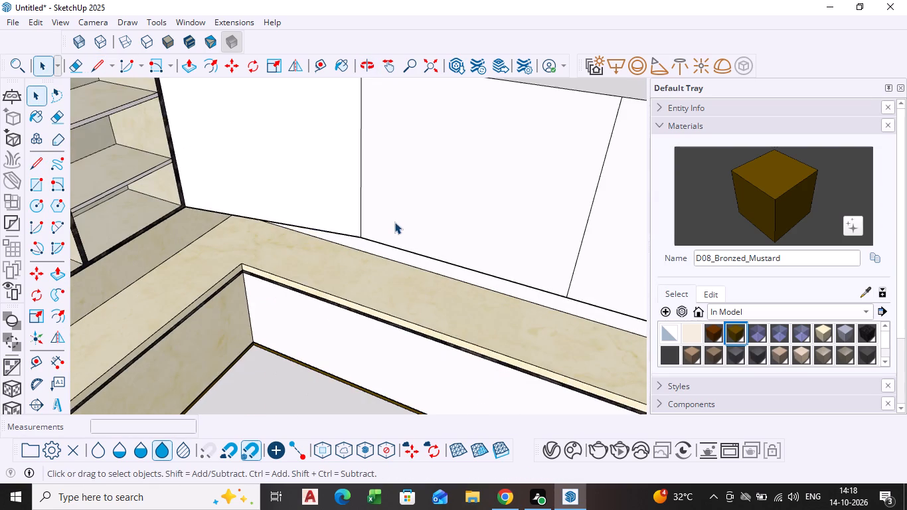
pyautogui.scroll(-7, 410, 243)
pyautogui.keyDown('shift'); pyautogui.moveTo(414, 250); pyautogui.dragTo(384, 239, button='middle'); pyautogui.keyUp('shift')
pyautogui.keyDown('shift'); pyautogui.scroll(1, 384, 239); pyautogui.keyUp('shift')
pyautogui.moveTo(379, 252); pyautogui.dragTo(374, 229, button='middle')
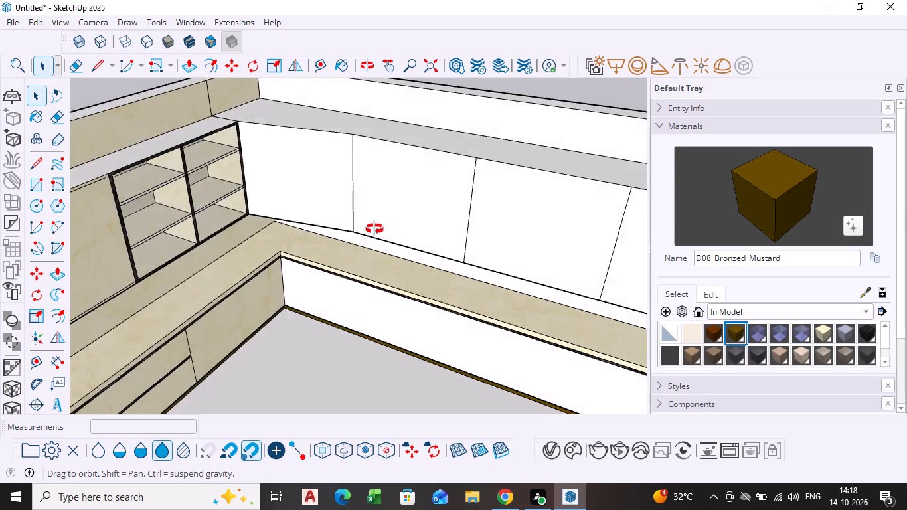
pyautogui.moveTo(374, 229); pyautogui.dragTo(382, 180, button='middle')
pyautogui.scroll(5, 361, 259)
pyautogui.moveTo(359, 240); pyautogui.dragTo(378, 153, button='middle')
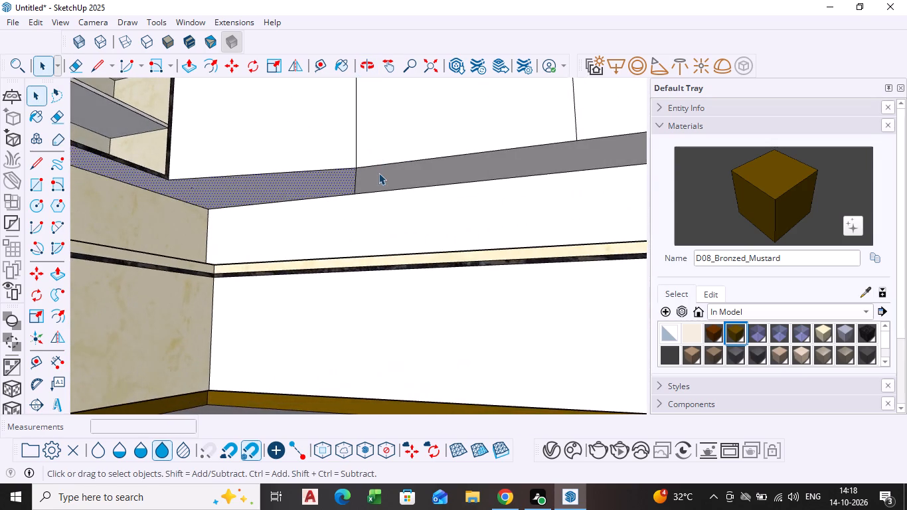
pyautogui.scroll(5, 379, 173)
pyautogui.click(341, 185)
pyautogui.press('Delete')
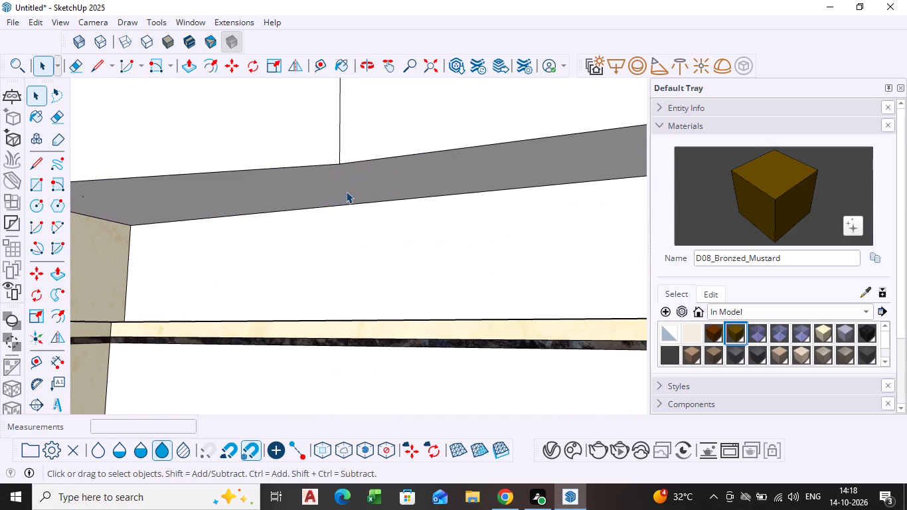
# Draw a 2' line along the green axis across the wall unit's underside, from the angled corner's vertical edge to the wall.
pyautogui.scroll(-1, 360, 195)
pyautogui.moveTo(353, 195); pyautogui.dragTo(341, 163, button='middle')
pyautogui.scroll(5, 341, 157)
pyautogui.moveTo(309, 203); pyautogui.dragTo(311, 159, button='middle')
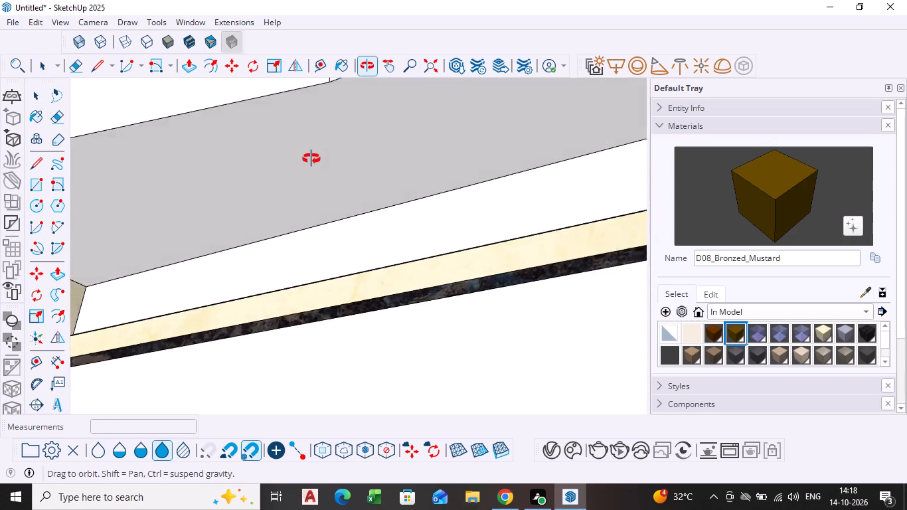
pyautogui.moveTo(311, 159); pyautogui.dragTo(319, 173, button='middle')
pyautogui.scroll(-2, 319, 173)
pyautogui.moveTo(319, 173); pyautogui.dragTo(248, 207, button='middle')
pyautogui.scroll(3, 297, 203)
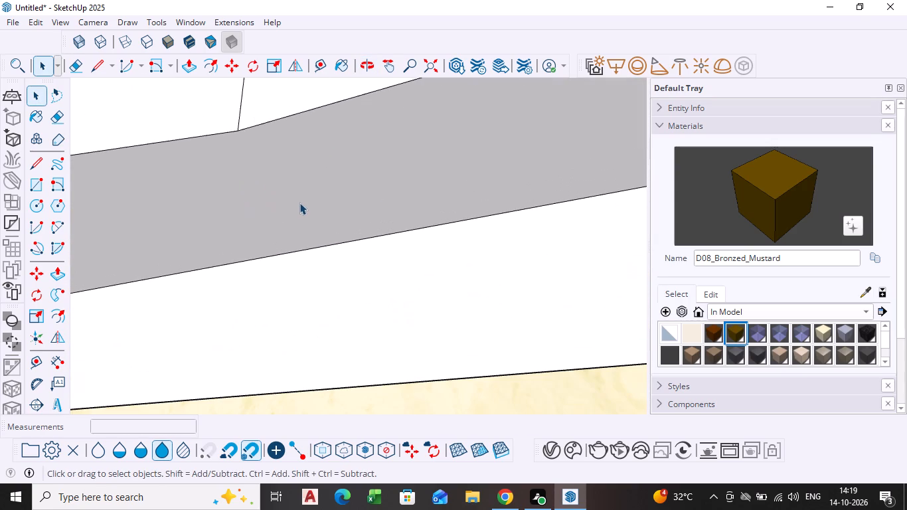
pyautogui.press('l')
pyautogui.click(234, 134)
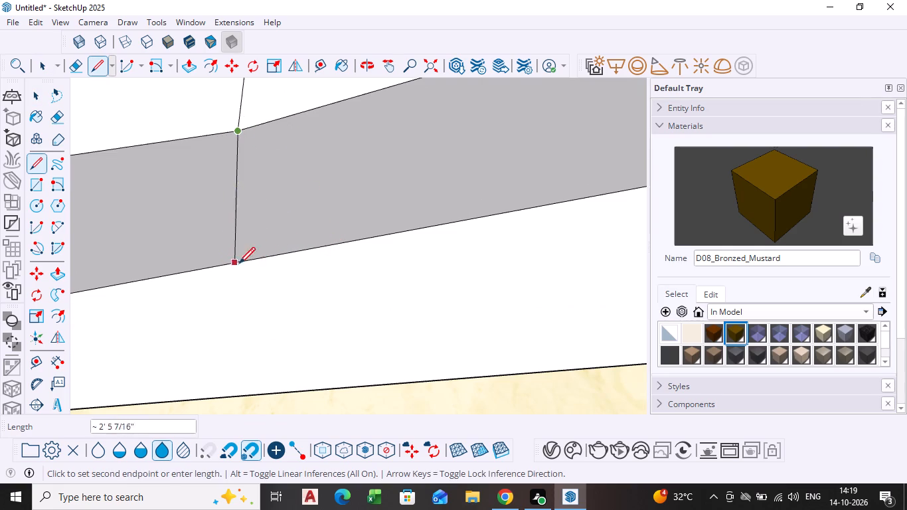
pyautogui.click(347, 240)
# Draw a 2' line along the green axis across the underside, from the first door division past the angled corner to the wall.
pyautogui.scroll(-9, 274, 229)
pyautogui.moveTo(266, 272); pyautogui.dragTo(292, 311, button='middle')
pyautogui.scroll(-1, 292, 311)
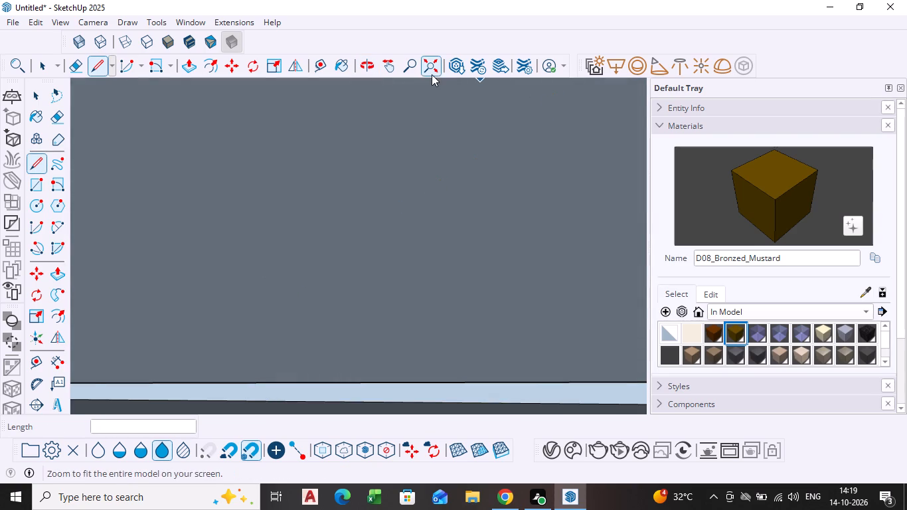
pyautogui.click(431, 73)
pyautogui.moveTo(414, 276); pyautogui.dragTo(375, 474, button='middle')
pyautogui.scroll(8, 431, 276)
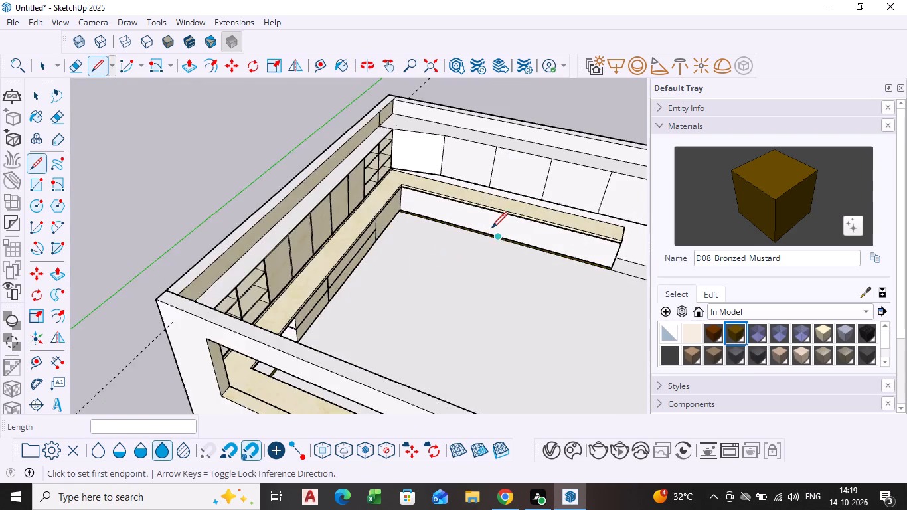
pyautogui.scroll(3, 491, 230)
pyautogui.press('space')
pyautogui.scroll(-4, 491, 230)
pyautogui.keyDown('shift'); pyautogui.moveTo(486, 228); pyautogui.dragTo(389, 266, button='middle'); pyautogui.keyUp('shift')
pyautogui.moveTo(375, 264); pyautogui.dragTo(366, 246, button='middle')
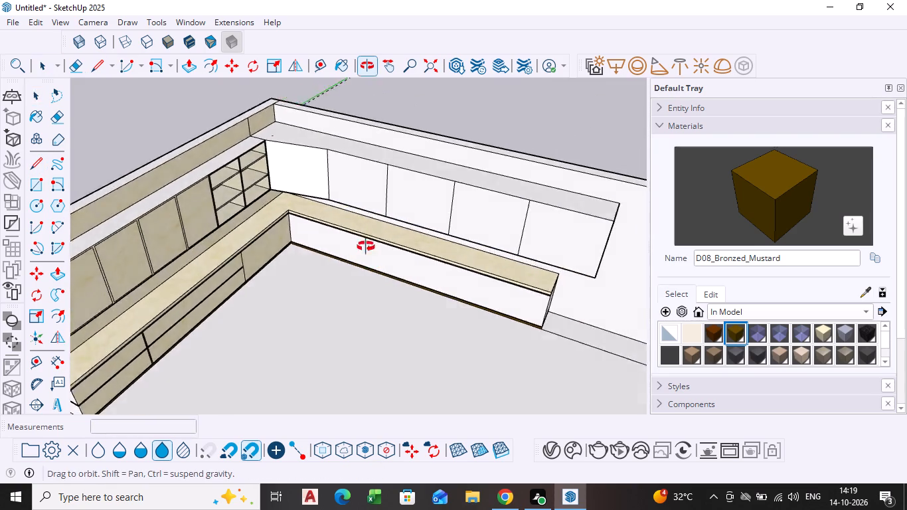
pyautogui.moveTo(366, 246); pyautogui.dragTo(383, 195, button='middle')
pyautogui.scroll(12, 383, 195)
pyautogui.moveTo(382, 232); pyautogui.dragTo(403, 144, button='middle')
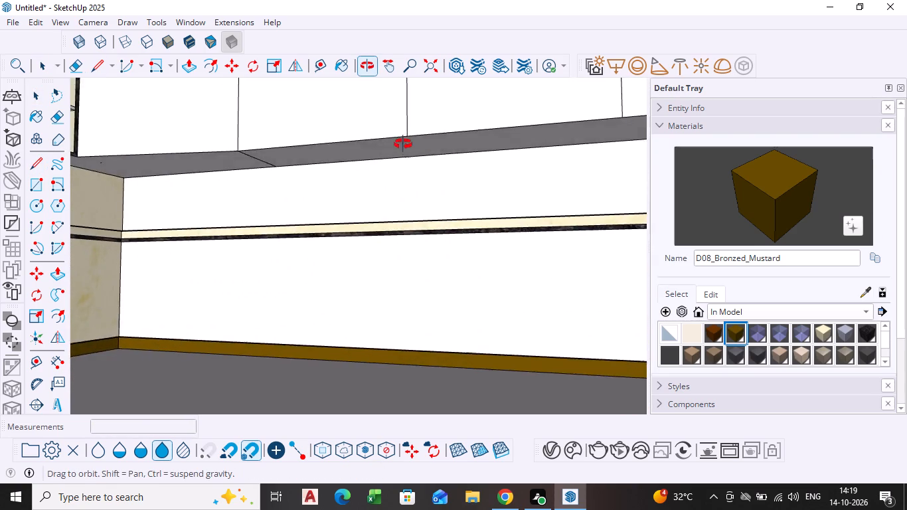
pyautogui.moveTo(403, 144); pyautogui.dragTo(398, 123, button='middle')
pyautogui.scroll(8, 400, 114)
pyautogui.press('l')
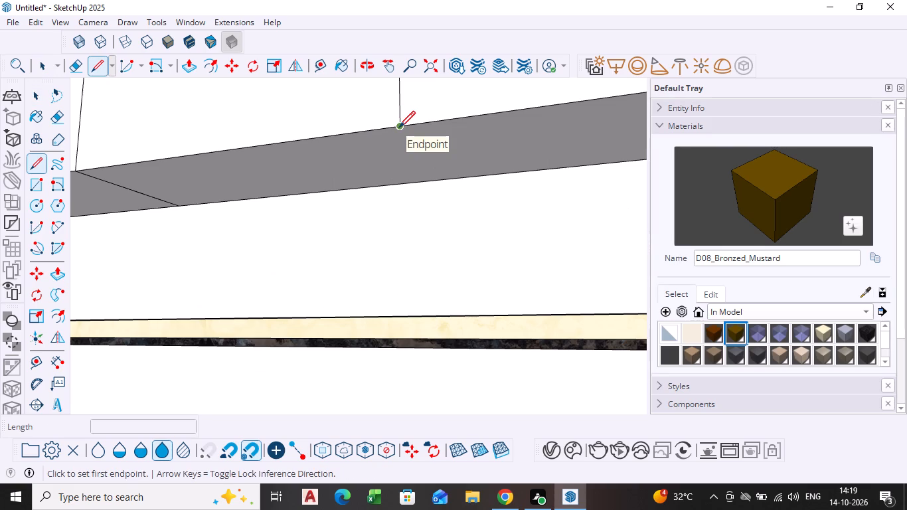
pyautogui.click(399, 128)
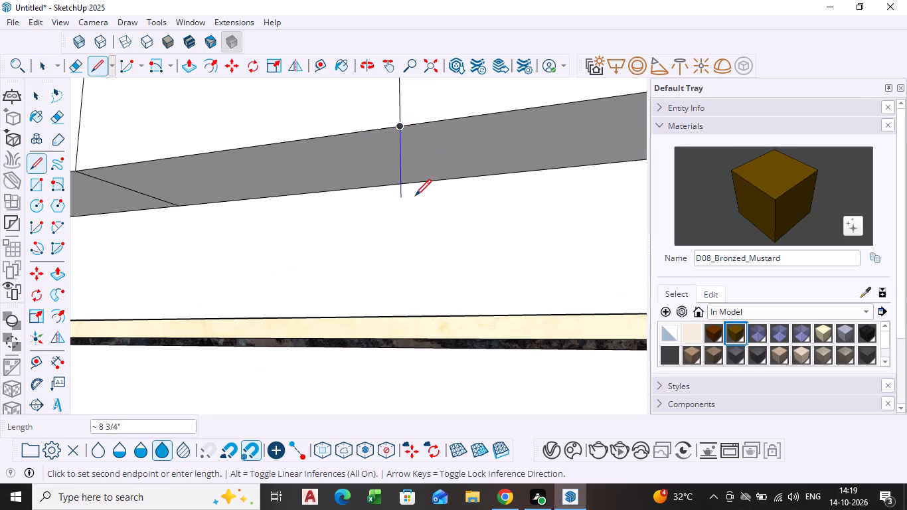
pyautogui.scroll(7, 432, 171)
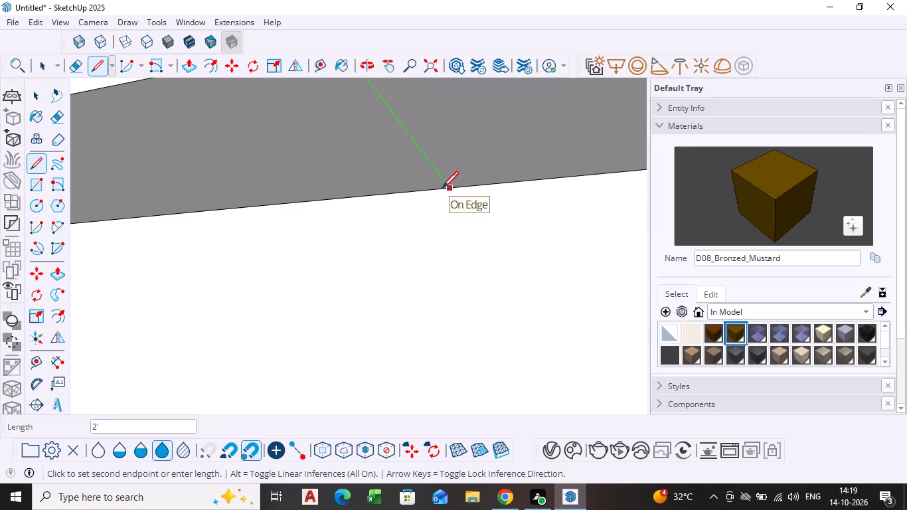
pyautogui.click(442, 189)
pyautogui.scroll(-11, 440, 226)
pyautogui.press('space')
# Push the underside face between the two 2' lines up about 1' 5/16" to shorten the wall unit beside the angled corner.
pyautogui.scroll(-3, 422, 256)
pyautogui.moveTo(421, 258); pyautogui.dragTo(430, 271, button='middle')
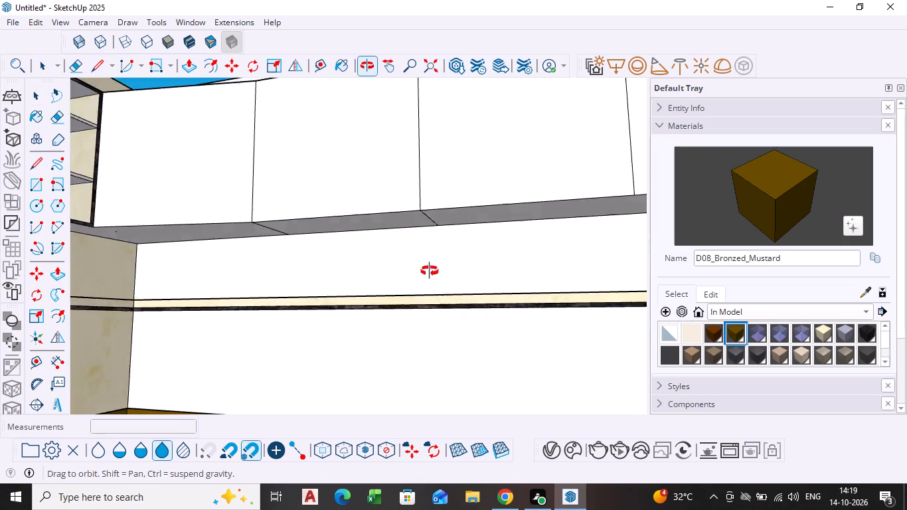
pyautogui.moveTo(430, 271); pyautogui.dragTo(444, 296, button='middle')
pyautogui.scroll(3, 364, 273)
pyautogui.moveTo(347, 264); pyautogui.dragTo(353, 233, button='middle')
pyautogui.scroll(4, 353, 225)
pyautogui.click(351, 217)
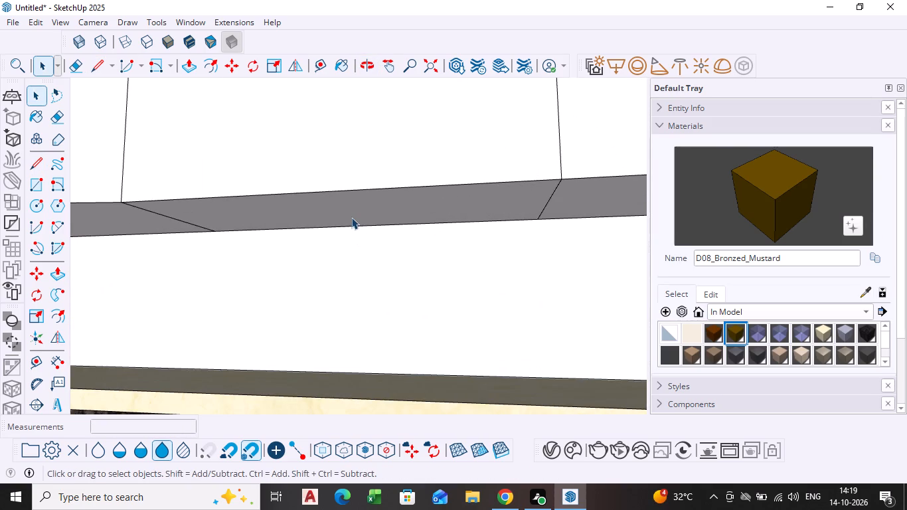
pyautogui.press('p')
pyautogui.click(351, 217)
pyautogui.click(355, 133)
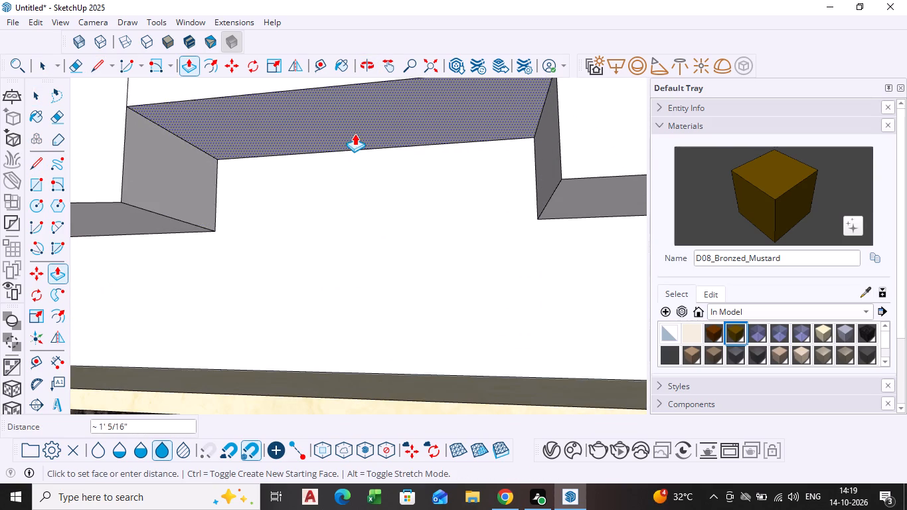
# Pull the shortened wall unit's underside partway back down, keeping it above the neighbouring units' undersides.
pyautogui.scroll(-9, 346, 165)
pyautogui.moveTo(346, 216); pyautogui.dragTo(343, 265, button='middle')
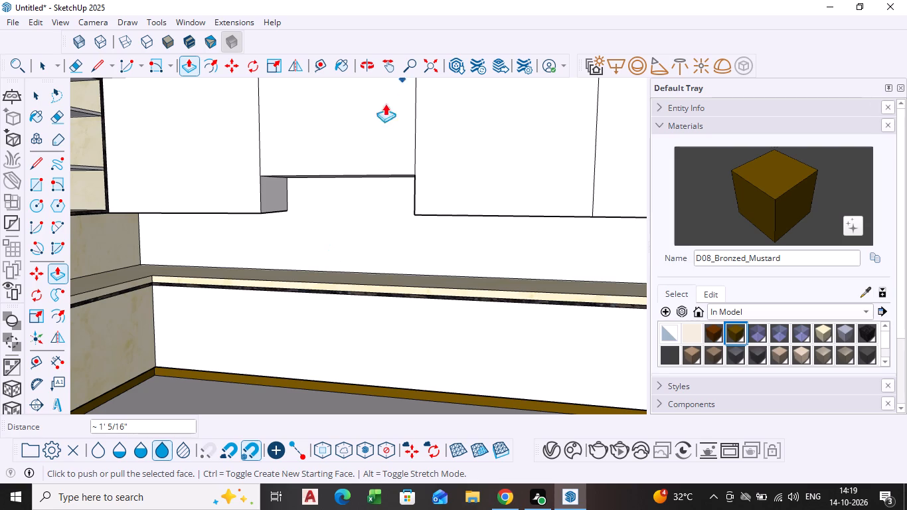
pyautogui.scroll(-1, 291, 234)
pyautogui.scroll(-4, 354, 240)
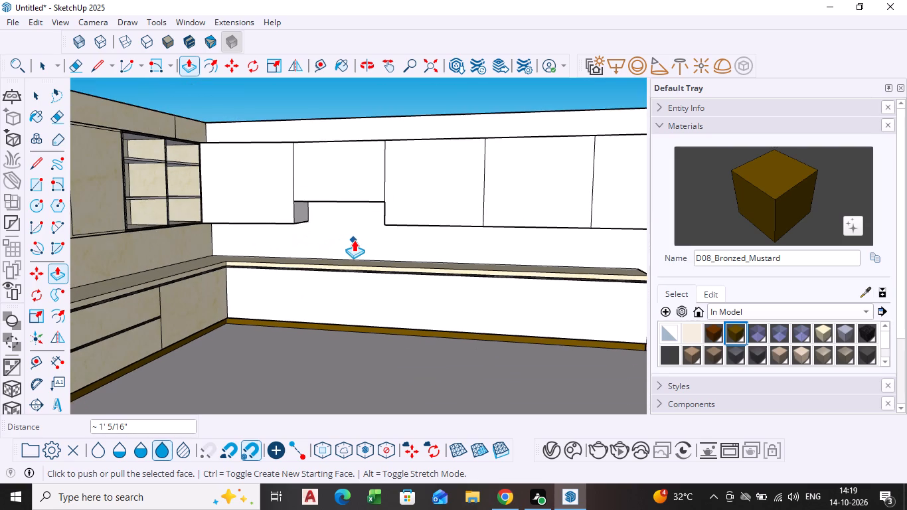
pyautogui.scroll(4, 334, 201)
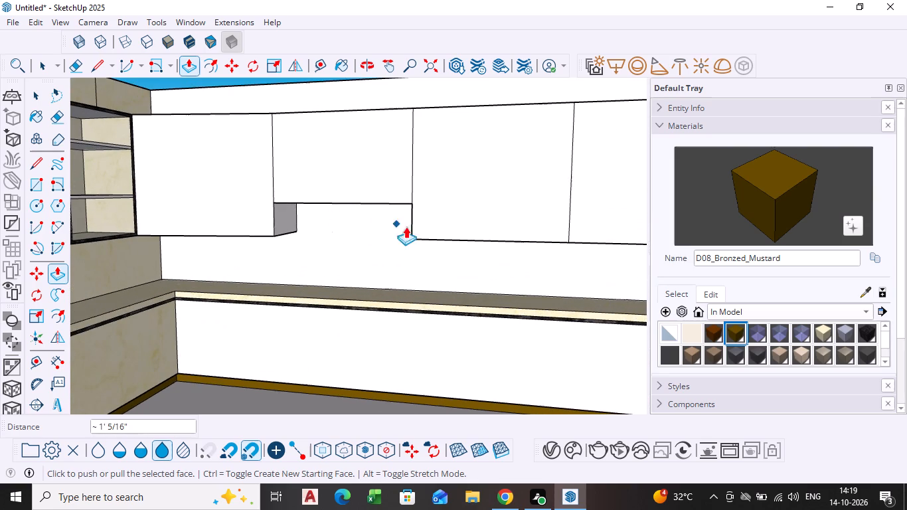
pyautogui.moveTo(488, 259); pyautogui.dragTo(479, 245, button='middle')
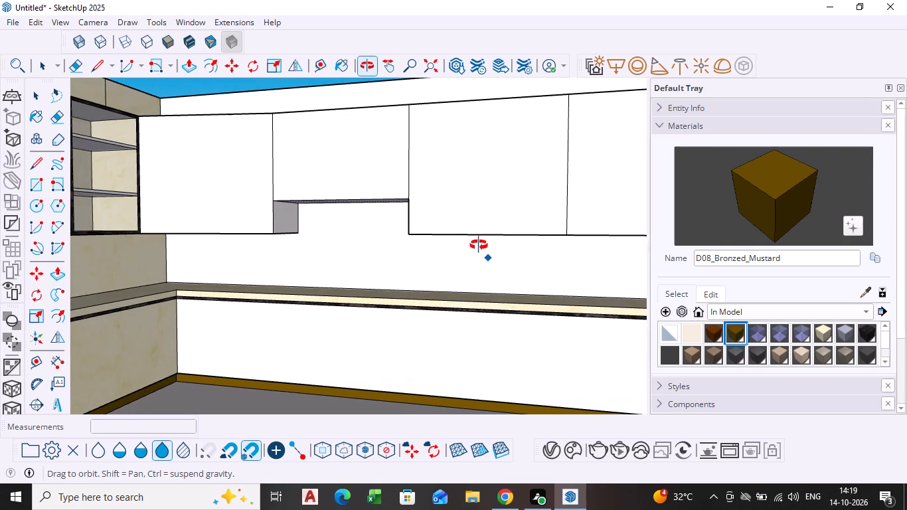
pyautogui.moveTo(479, 245); pyautogui.dragTo(487, 251, button='middle')
pyautogui.moveTo(361, 236); pyautogui.dragTo(366, 222, button='middle')
pyautogui.scroll(4, 315, 199)
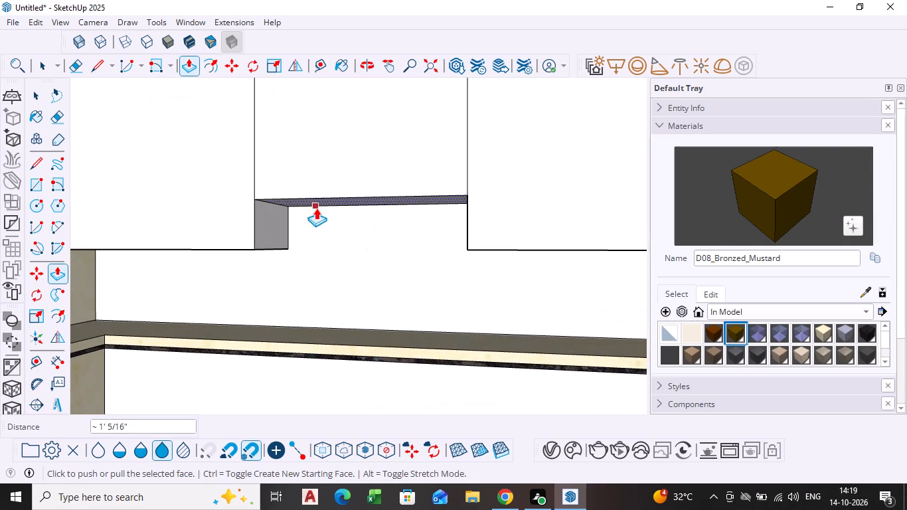
pyautogui.click(313, 199)
pyautogui.click(313, 220)
pyautogui.press('space')
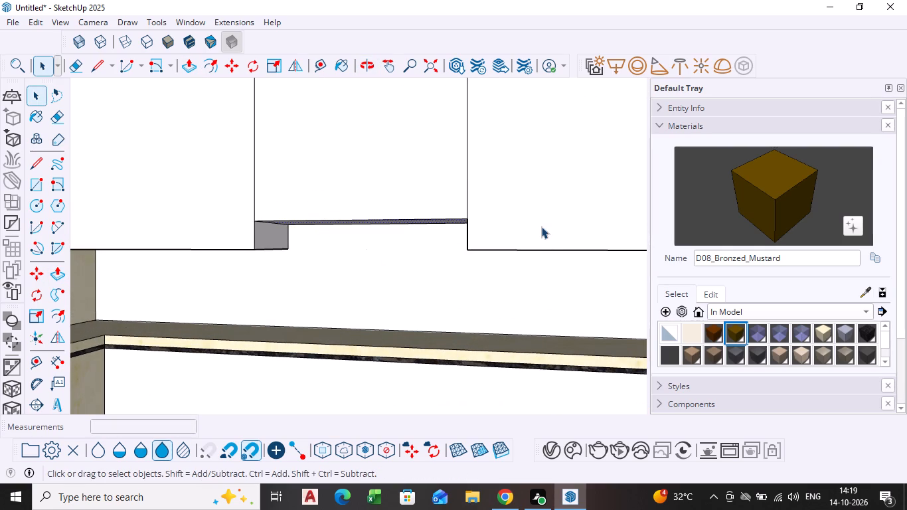
pyautogui.scroll(-2, 529, 225)
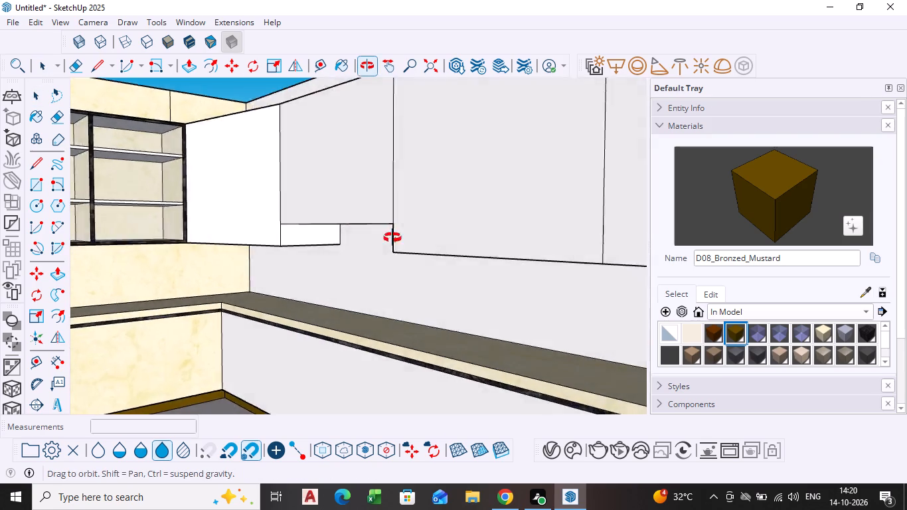
# Draw a line about 2' 1/16" long across the wall units' underside, from the last door division back to the wall.
pyautogui.keyDown('shift'); pyautogui.moveTo(467, 278); pyautogui.dragTo(299, 225, button='middle'); pyautogui.keyUp('shift')
pyautogui.moveTo(295, 234); pyautogui.dragTo(322, 217, button='middle')
pyautogui.scroll(2, 325, 187)
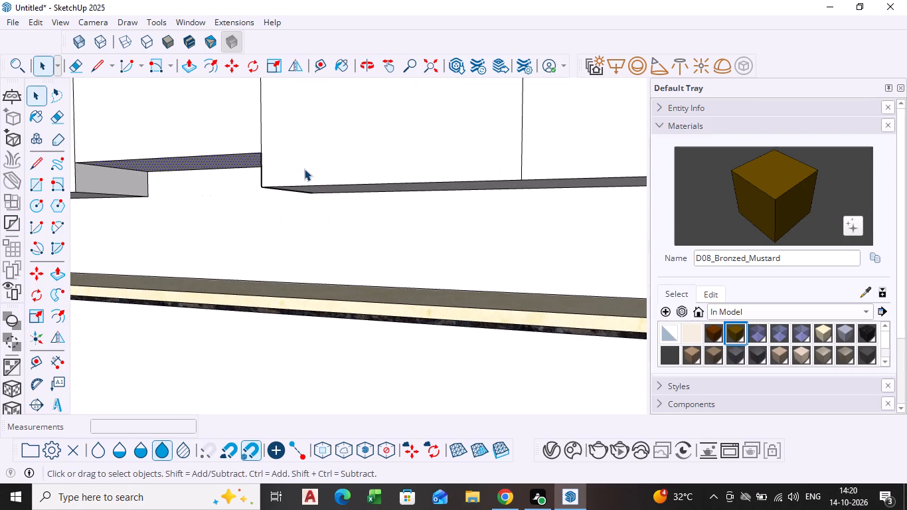
pyautogui.scroll(-8, 305, 169)
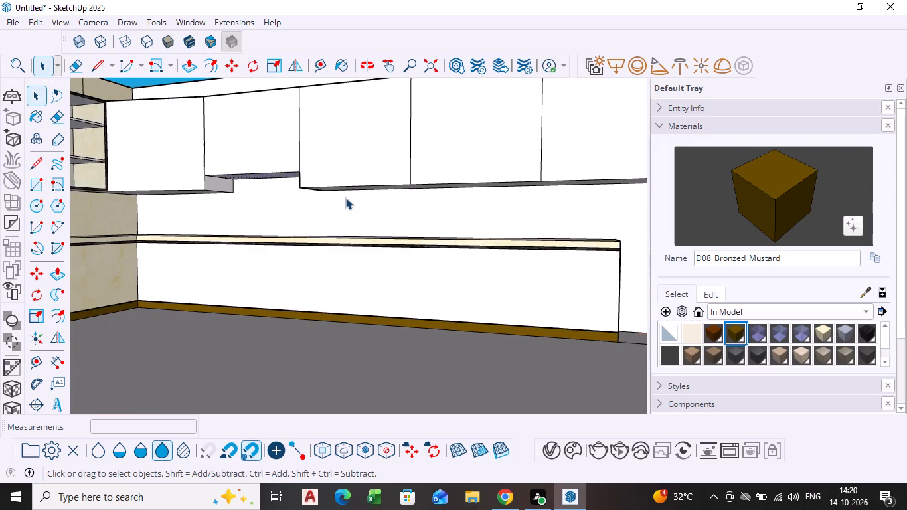
pyautogui.keyDown('shift'); pyautogui.moveTo(343, 198); pyautogui.dragTo(319, 219, button='middle'); pyautogui.keyUp('shift')
pyautogui.scroll(2, 292, 207)
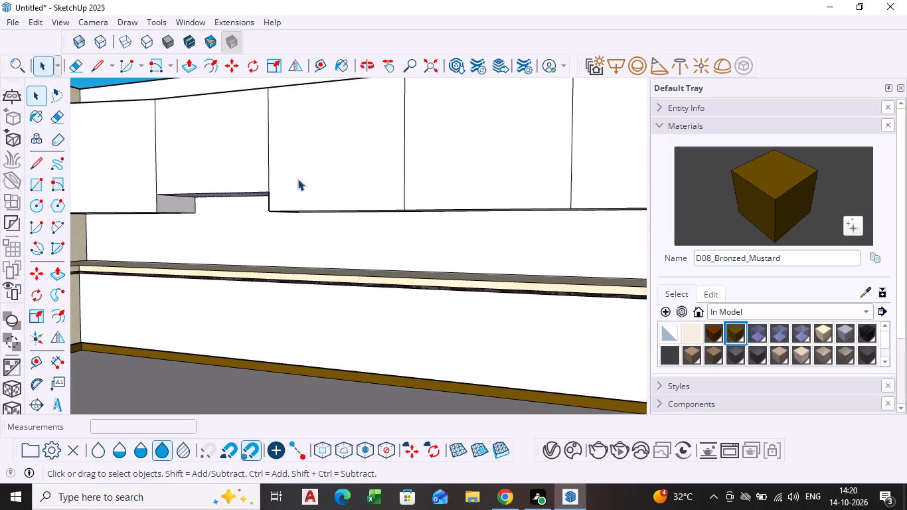
pyautogui.moveTo(295, 212); pyautogui.dragTo(289, 170, button='middle')
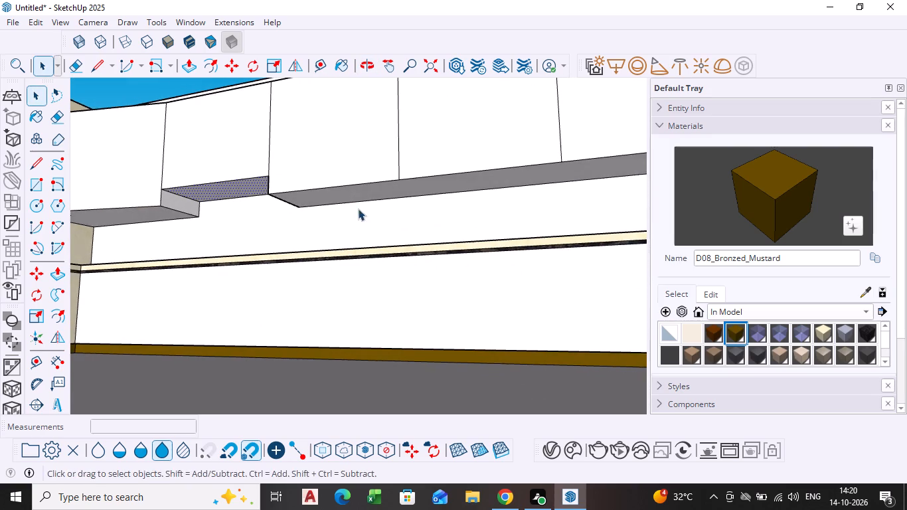
pyautogui.keyDown('shift'); pyautogui.scroll(-1, 357, 209); pyautogui.keyUp('shift')
pyautogui.keyDown('shift'); pyautogui.moveTo(357, 209); pyautogui.dragTo(297, 239, button='middle'); pyautogui.keyUp('shift')
pyautogui.moveTo(293, 238); pyautogui.dragTo(307, 209, button='middle')
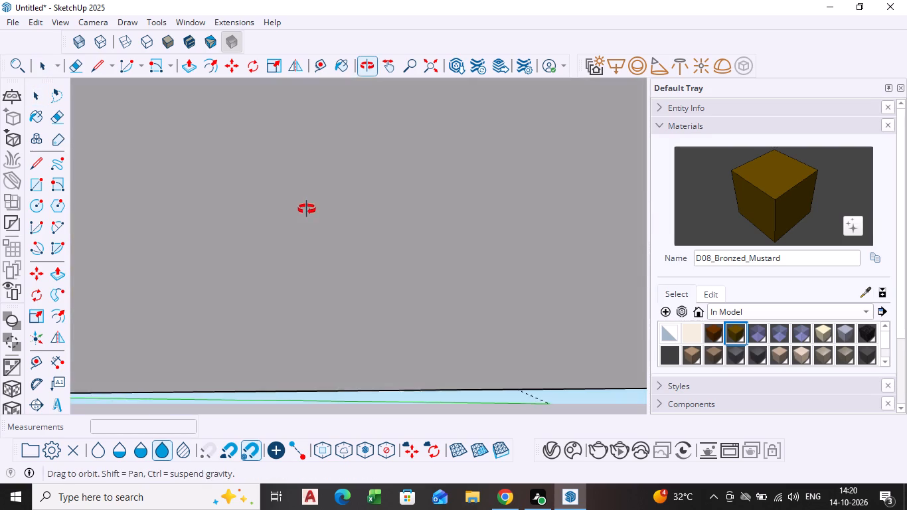
pyautogui.moveTo(307, 209); pyautogui.dragTo(317, 238, button='middle')
pyautogui.scroll(5, 527, 187)
pyautogui.moveTo(431, 233); pyautogui.dragTo(426, 216, button='middle')
pyautogui.scroll(5, 434, 255)
pyautogui.press('l')
pyautogui.click(441, 185)
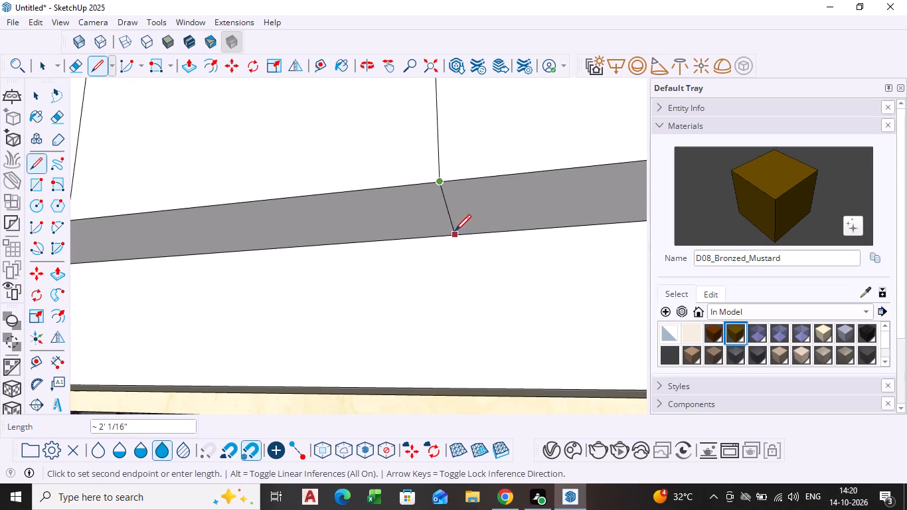
pyautogui.click(468, 234)
pyautogui.press('space')
# Push the underside of the two door panels before the end unit up about 1' 5 1/16".
pyautogui.scroll(-11, 378, 220)
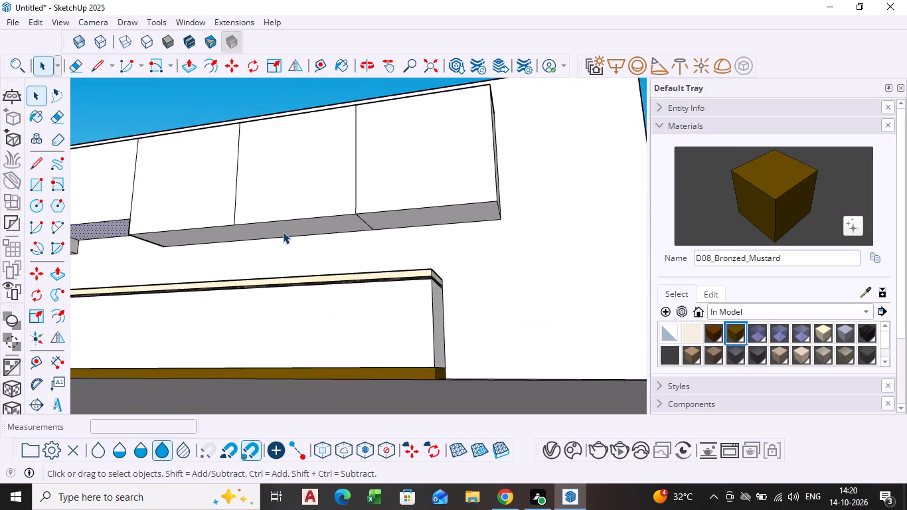
pyautogui.moveTo(283, 232); pyautogui.dragTo(328, 266, button='middle')
pyautogui.scroll(5, 227, 230)
pyautogui.moveTo(226, 230); pyautogui.dragTo(222, 216, button='middle')
pyautogui.click(222, 228)
pyautogui.scroll(2, 222, 228)
pyautogui.press('p')
pyautogui.click(222, 228)
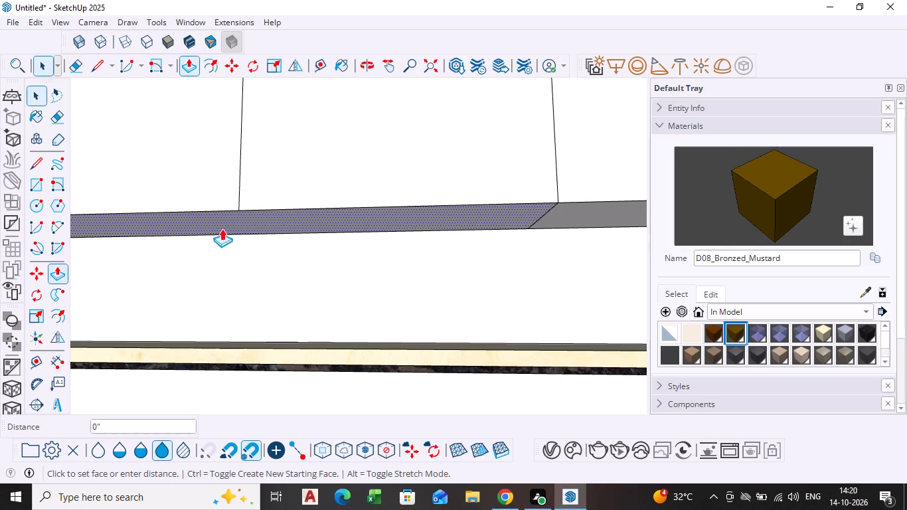
pyautogui.scroll(-5, 221, 181)
pyautogui.moveTo(221, 181); pyautogui.dragTo(347, 212, button='middle')
pyautogui.keyDown('shift'); pyautogui.scroll(-1, 347, 211); pyautogui.keyUp('shift')
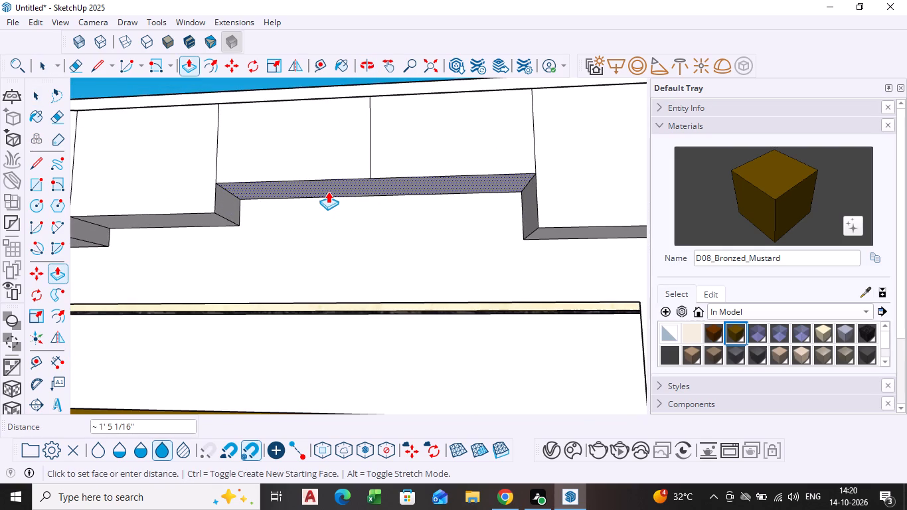
pyautogui.click(328, 191)
pyautogui.press('space')
# Push the base cabinet's free end face in about 15' 1 11/16", in line with the first wall-unit division near the corner.
pyautogui.scroll(-4, 317, 212)
pyautogui.moveTo(317, 212); pyautogui.dragTo(317, 214, button='middle')
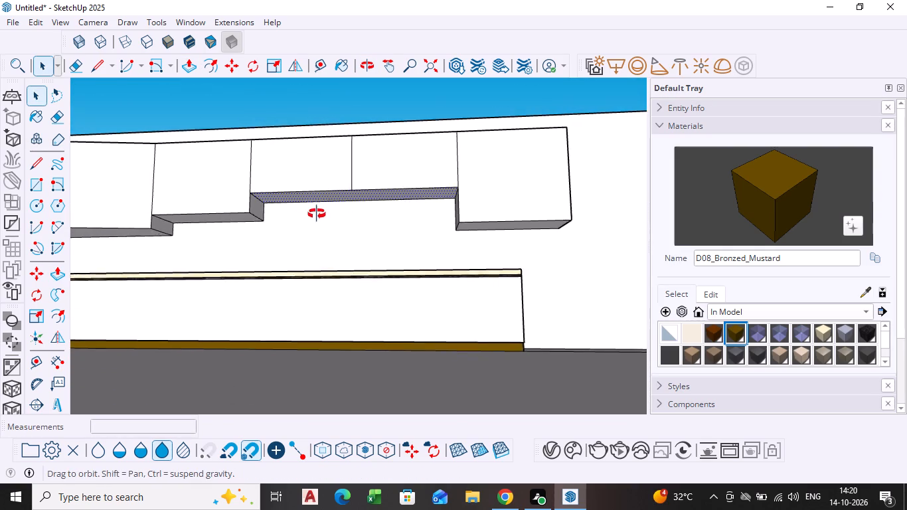
pyautogui.moveTo(317, 214); pyautogui.dragTo(320, 266, button='middle')
pyautogui.scroll(-4, 279, 243)
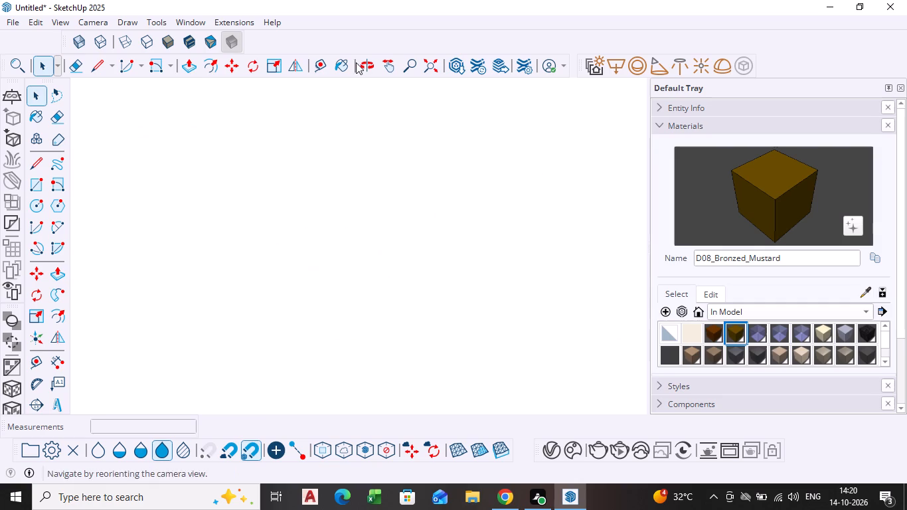
pyautogui.click(424, 68)
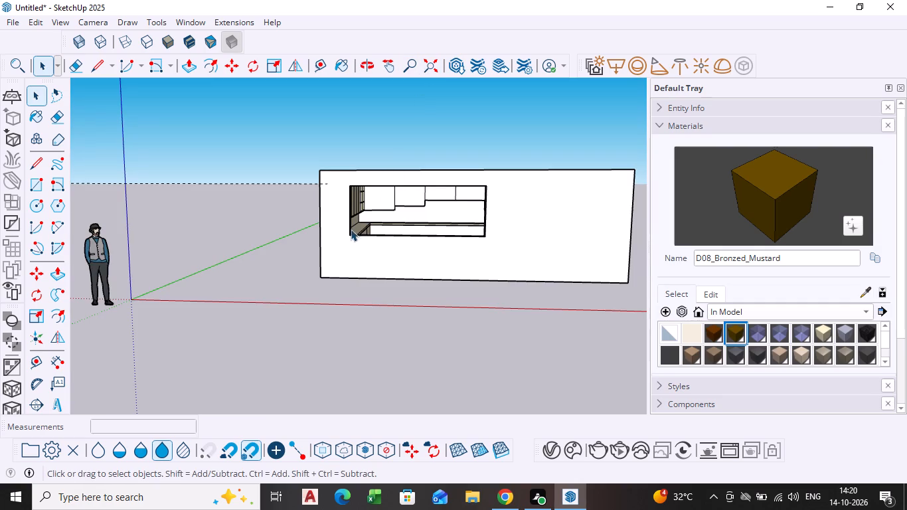
pyautogui.moveTo(511, 235); pyautogui.dragTo(304, 294, button='middle')
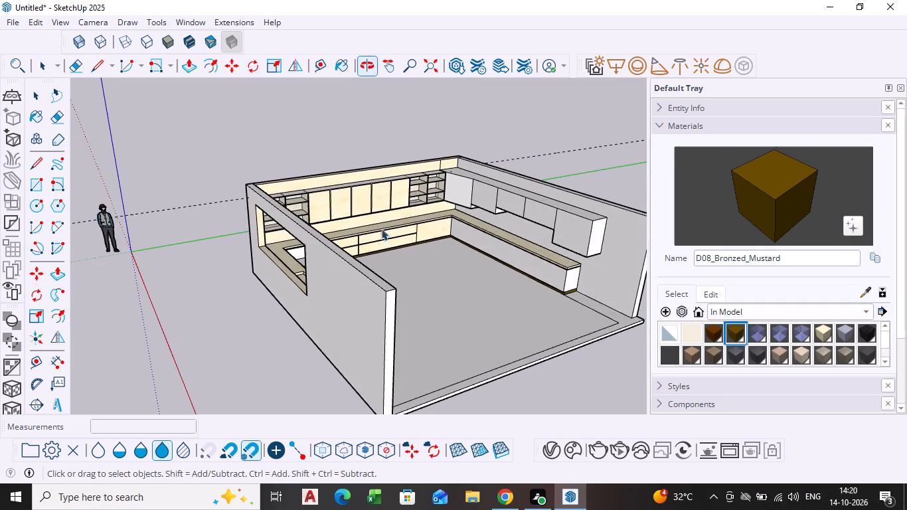
pyautogui.scroll(4, 432, 214)
pyautogui.keyDown('shift'); pyautogui.moveTo(461, 236); pyautogui.dragTo(305, 214, button='middle'); pyautogui.keyUp('shift')
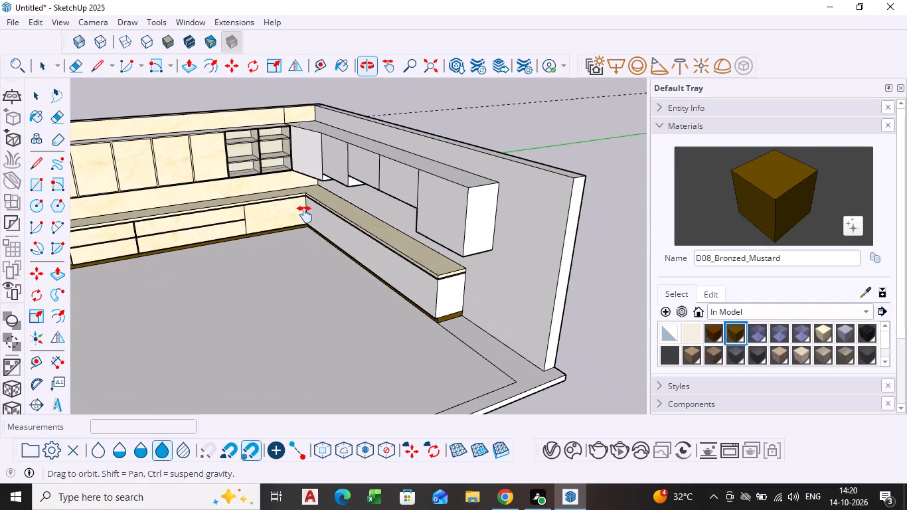
pyautogui.keyDown('shift'); pyautogui.moveTo(305, 214); pyautogui.dragTo(303, 216, button='middle'); pyautogui.keyUp('shift')
pyautogui.scroll(5, 385, 237)
pyautogui.moveTo(380, 262); pyautogui.dragTo(426, 254, button='middle')
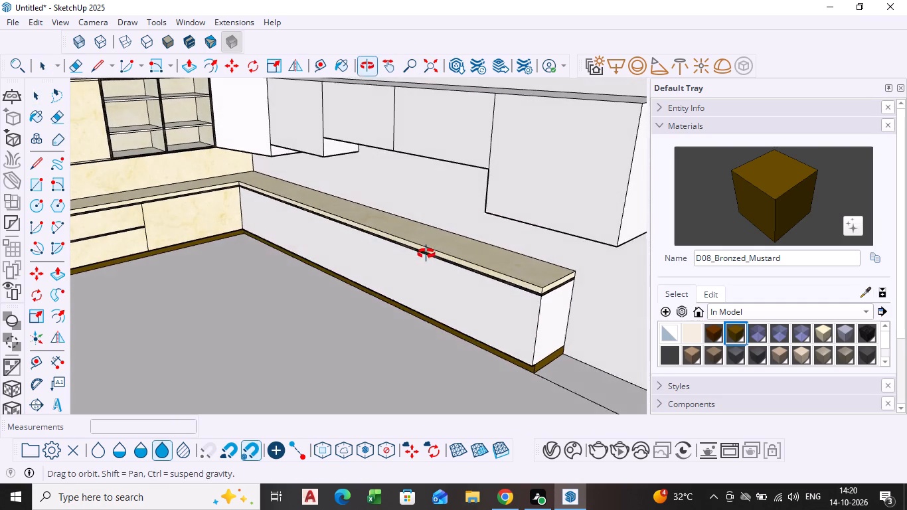
pyautogui.moveTo(426, 254); pyautogui.dragTo(433, 249, button='middle')
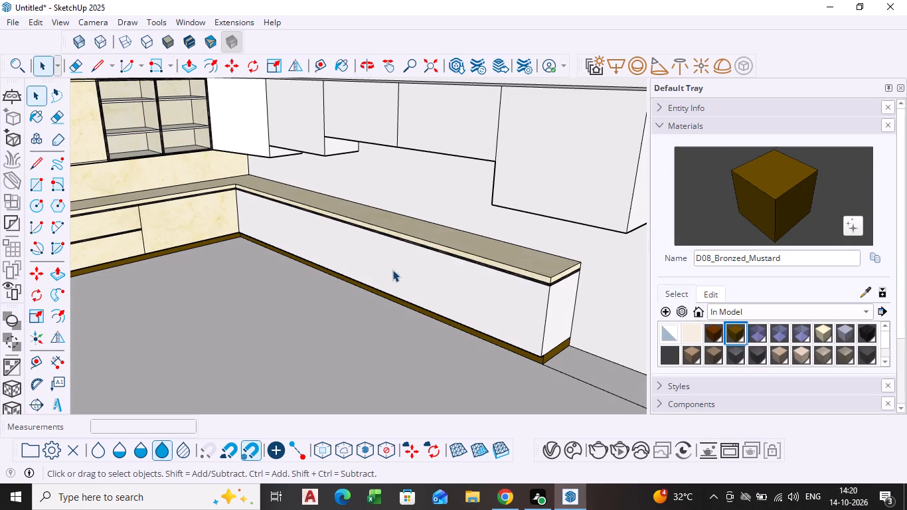
pyautogui.click(561, 311)
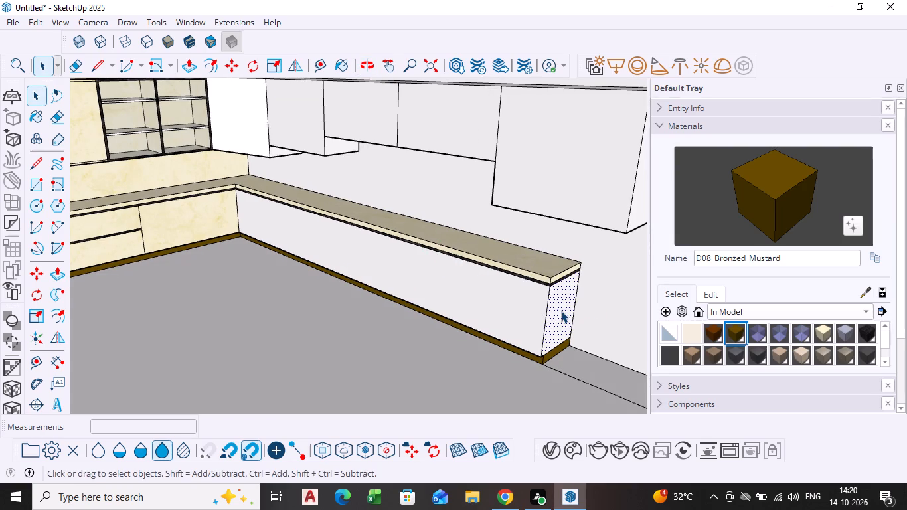
pyautogui.press('p')
pyautogui.click(561, 311)
pyautogui.moveTo(303, 252); pyautogui.dragTo(399, 246, button='middle')
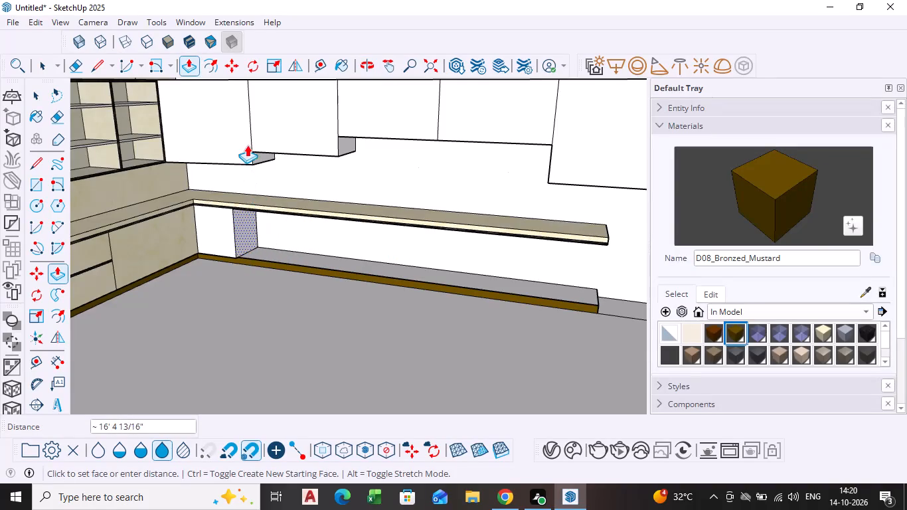
pyautogui.click(252, 149)
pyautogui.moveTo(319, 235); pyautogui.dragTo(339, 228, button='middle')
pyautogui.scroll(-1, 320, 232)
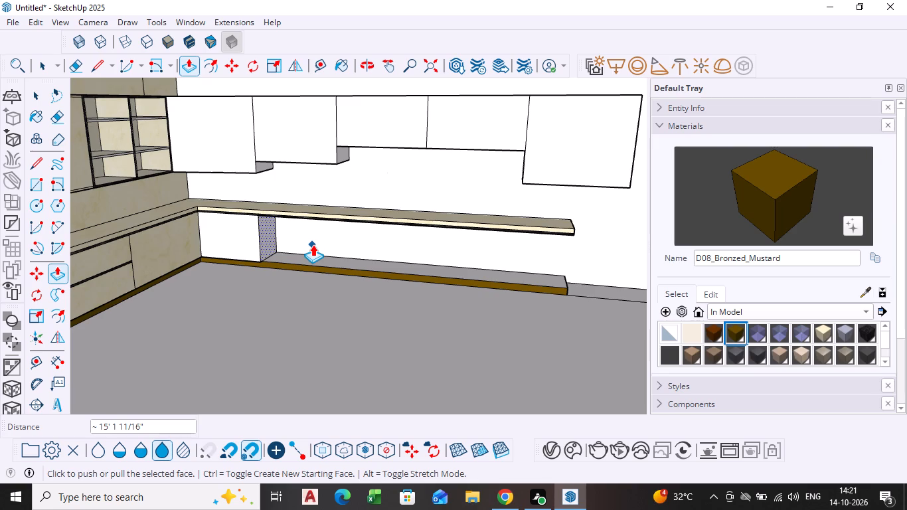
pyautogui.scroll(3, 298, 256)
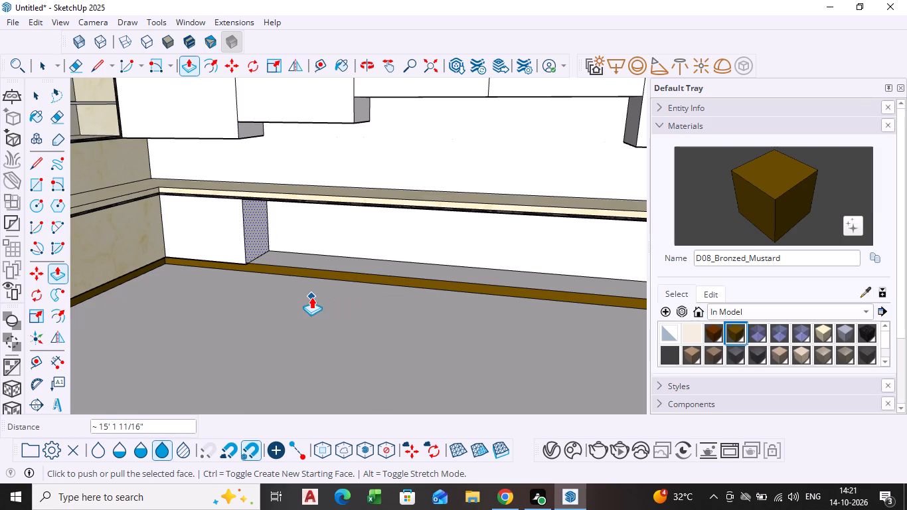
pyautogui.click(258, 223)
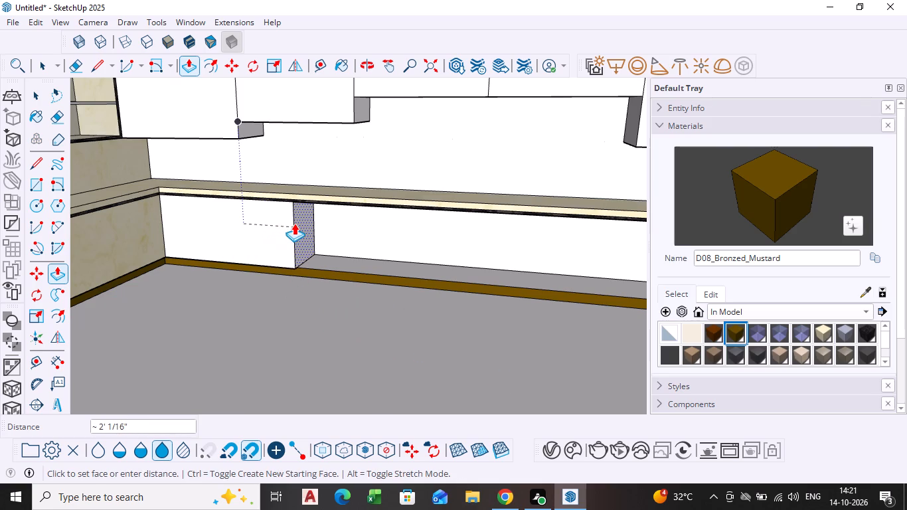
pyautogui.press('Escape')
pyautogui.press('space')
# Draw a horizontal line across the shortened base cabinet's end face from its front edge's midpoint to the wall, splitting it in half.
pyautogui.moveTo(290, 226); pyautogui.dragTo(266, 191, button='middle')
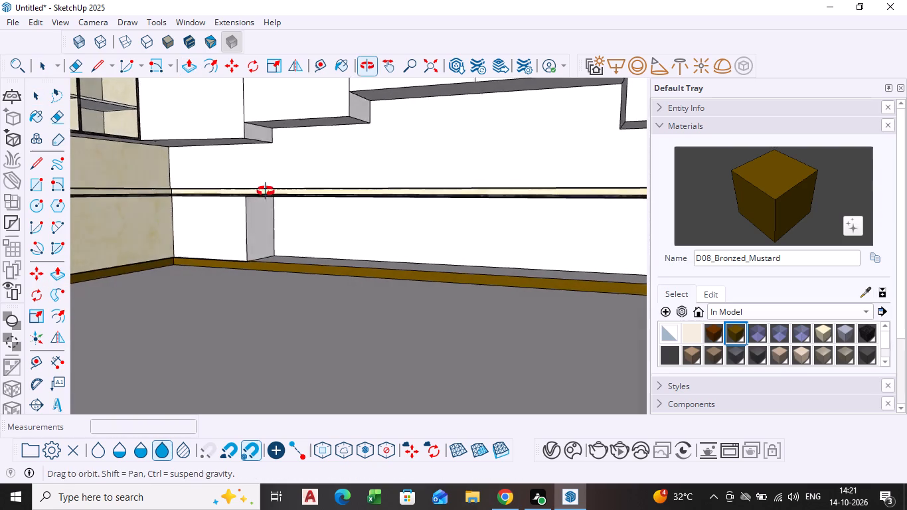
pyautogui.moveTo(266, 191); pyautogui.dragTo(263, 191, button='middle')
pyautogui.scroll(3, 263, 208)
pyautogui.moveTo(286, 211); pyautogui.dragTo(252, 205, button='middle')
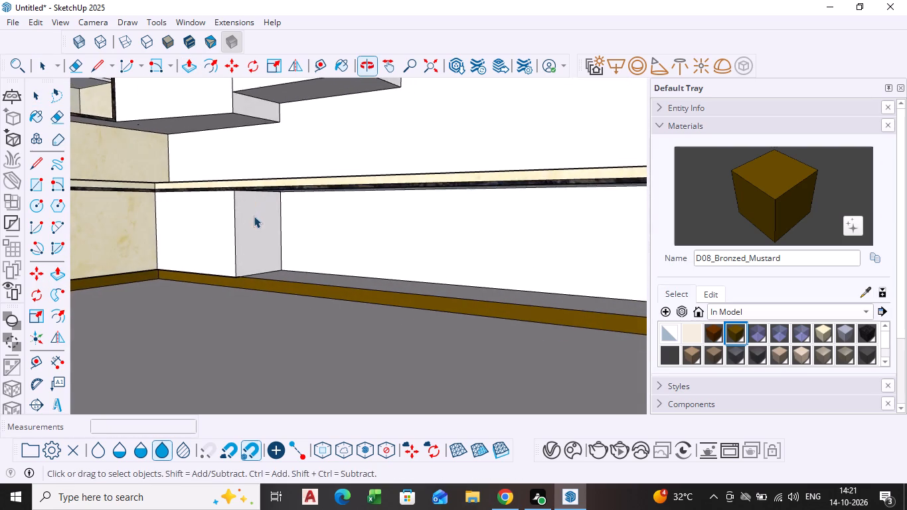
pyautogui.scroll(4, 254, 216)
pyautogui.moveTo(250, 241); pyautogui.dragTo(225, 251, button='middle')
pyautogui.scroll(2, 237, 258)
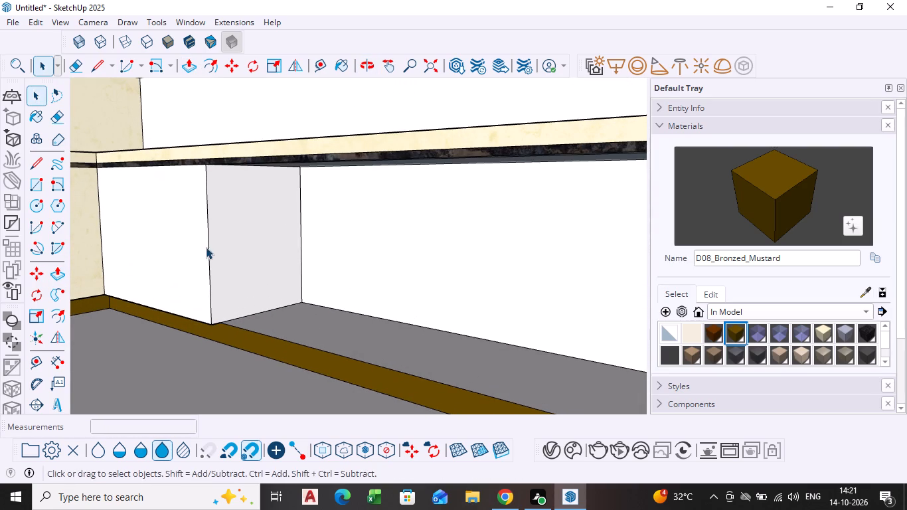
pyautogui.click(39, 163)
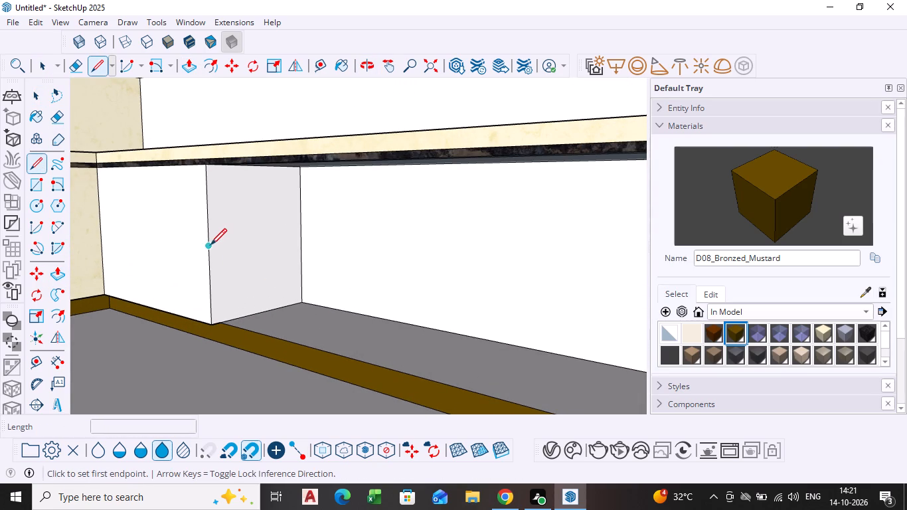
pyautogui.click(211, 246)
pyautogui.click(309, 234)
pyautogui.press('space')
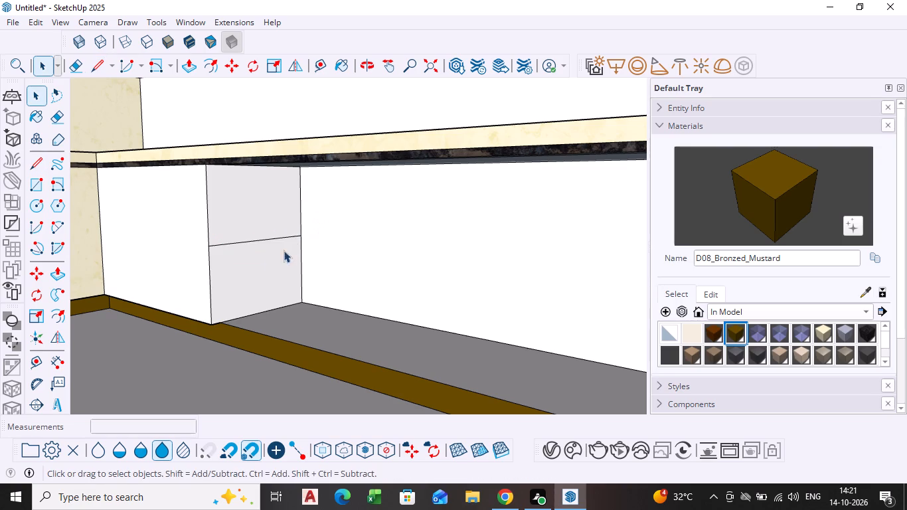
# Pull the lower half of the base cabinet's end face out about 4' 3 5/16", in line with the second wall unit's end edge.
pyautogui.click(257, 266)
pyautogui.press('p')
pyautogui.click(257, 266)
pyautogui.scroll(-5, 285, 293)
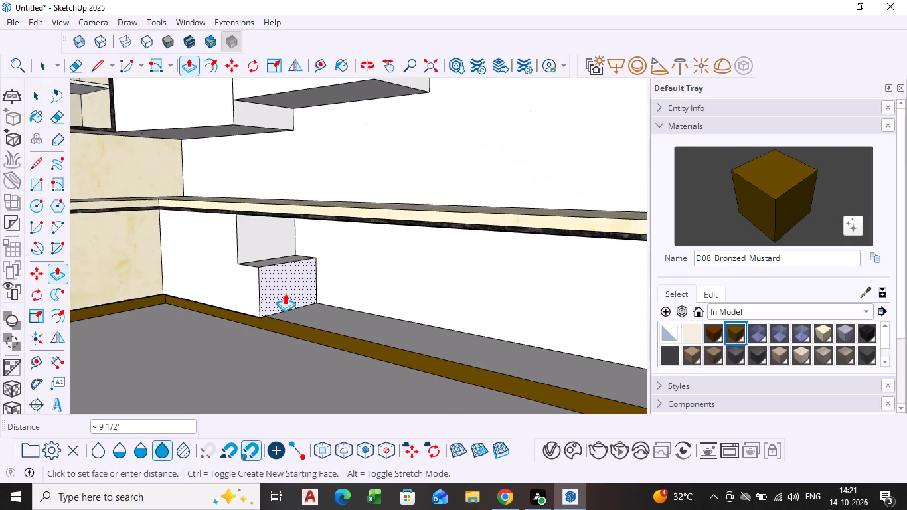
pyautogui.moveTo(285, 293); pyautogui.dragTo(398, 297, button='middle')
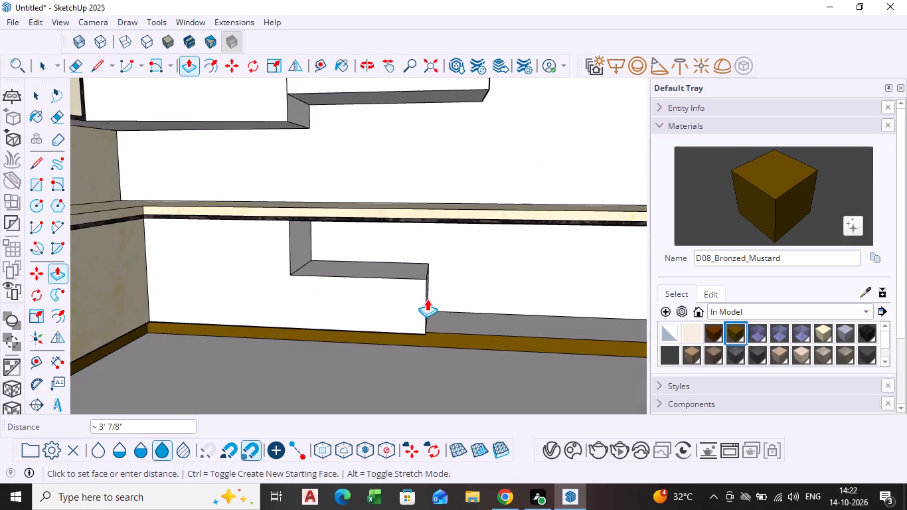
pyautogui.scroll(-2, 427, 299)
pyautogui.keyDown('shift'); pyautogui.moveTo(427, 299); pyautogui.dragTo(432, 374, button='middle'); pyautogui.keyUp('shift')
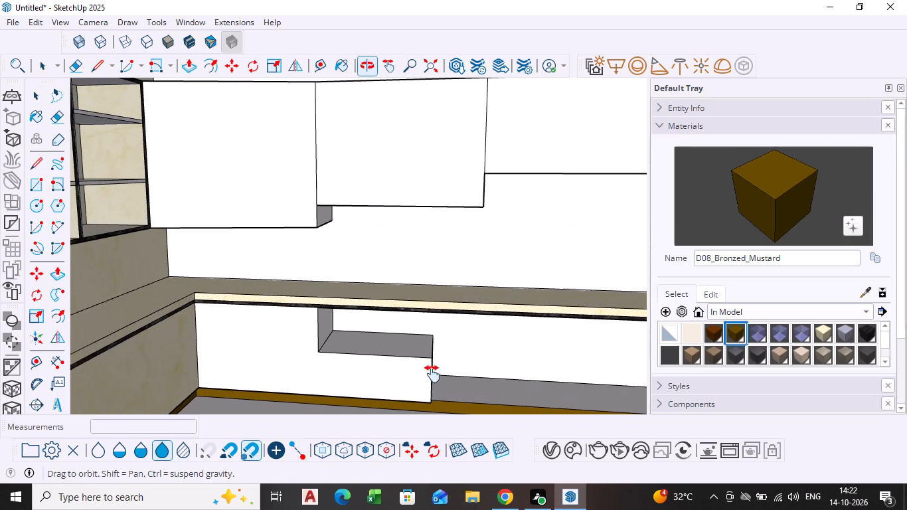
pyautogui.keyDown('shift'); pyautogui.moveTo(432, 374); pyautogui.dragTo(434, 375, button='middle'); pyautogui.keyUp('shift')
pyautogui.scroll(3, 485, 198)
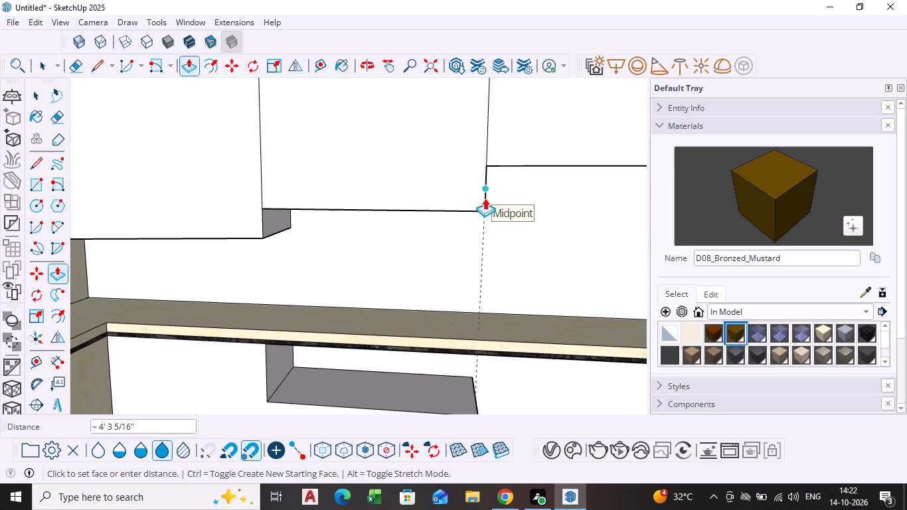
pyautogui.moveTo(485, 198); pyautogui.dragTo(427, 209, button='middle')
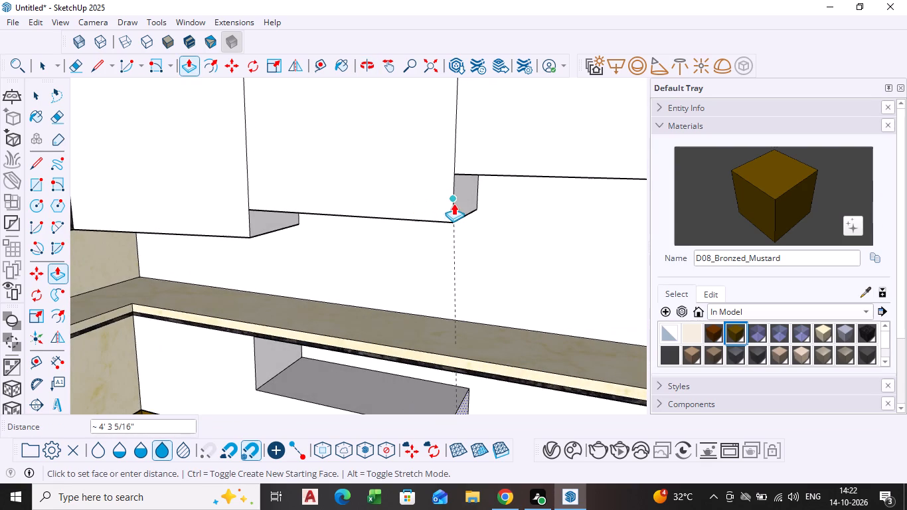
pyautogui.click(453, 203)
pyautogui.press('space')
# Examine how the extended lower base cabinet lines up with the stepped wall units above the countertop.
pyautogui.scroll(-8, 501, 247)
pyautogui.moveTo(499, 277); pyautogui.dragTo(580, 274, button='middle')
pyautogui.moveTo(479, 324); pyautogui.dragTo(479, 297, button='middle')
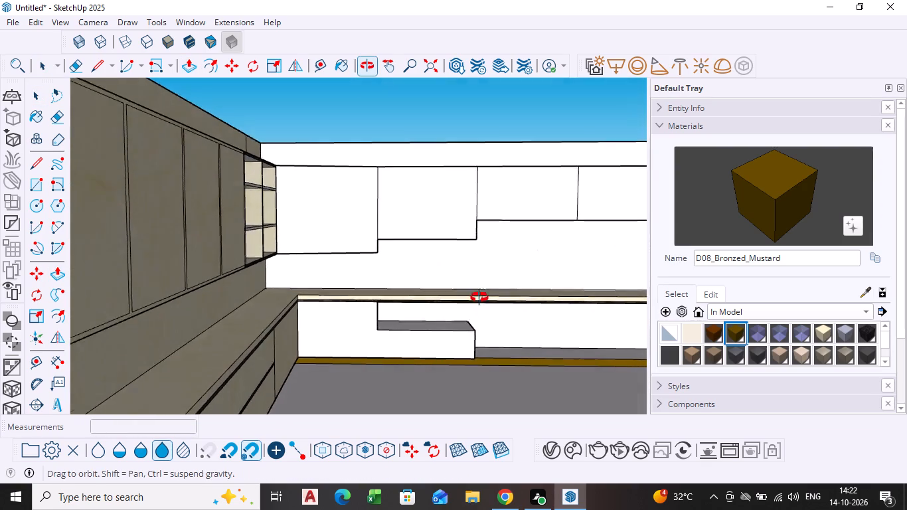
pyautogui.moveTo(479, 297); pyautogui.dragTo(477, 294, button='middle')
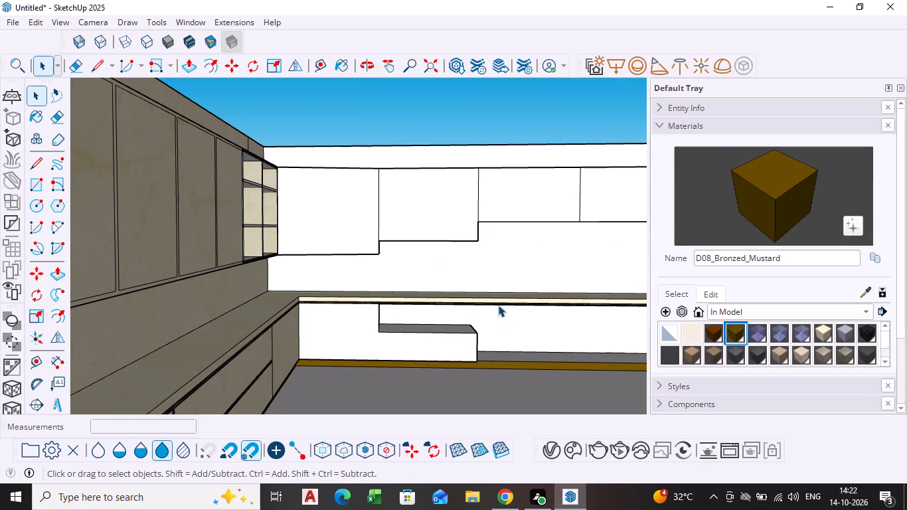
pyautogui.moveTo(493, 335); pyautogui.dragTo(442, 335, button='middle')
pyautogui.scroll(2, 497, 341)
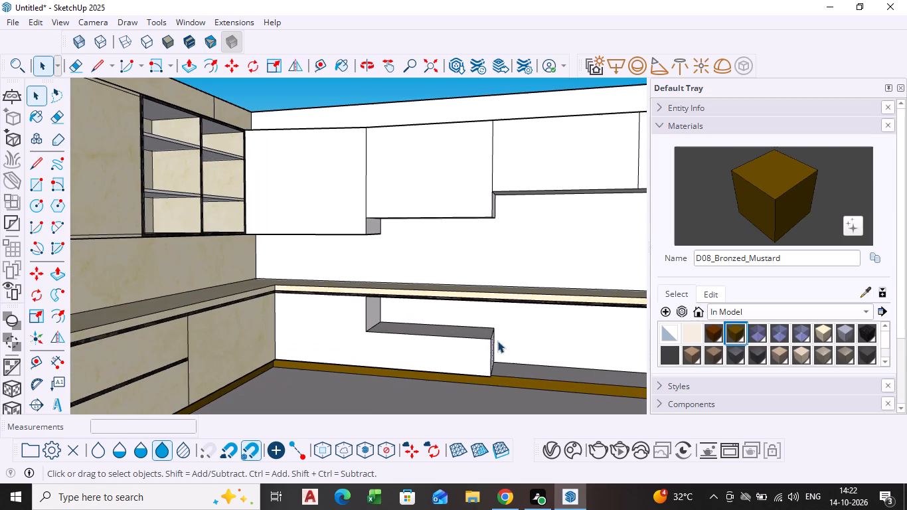
pyautogui.scroll(2, 490, 210)
pyautogui.moveTo(491, 209); pyautogui.dragTo(491, 212, button='middle')
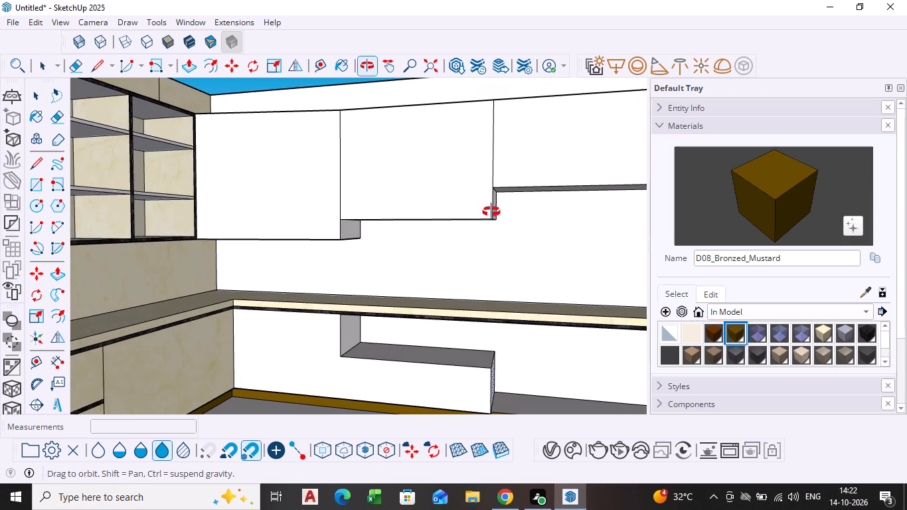
# Examine the step between the second and third wall units and its alignment with the extended lower base cabinet.
pyautogui.moveTo(491, 212); pyautogui.dragTo(519, 227, button='middle')
pyautogui.scroll(-1, 494, 222)
pyautogui.scroll(6, 504, 205)
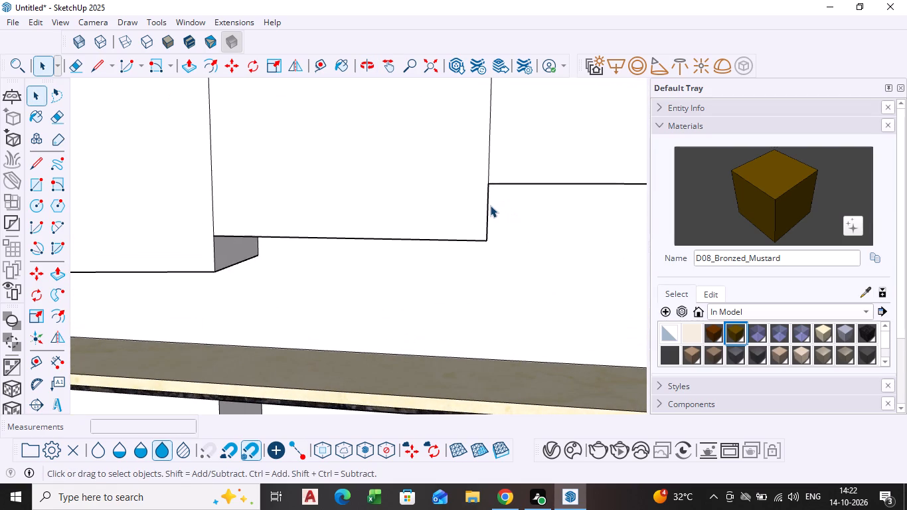
pyautogui.click(487, 208)
pyautogui.scroll(-9, 530, 293)
pyautogui.moveTo(495, 379); pyautogui.dragTo(479, 347, button='middle')
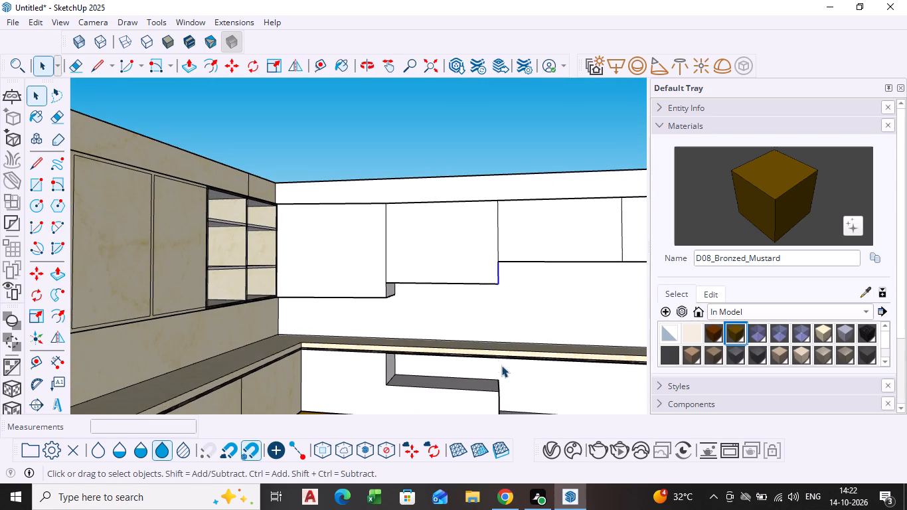
pyautogui.moveTo(435, 343); pyautogui.dragTo(450, 377, button='middle')
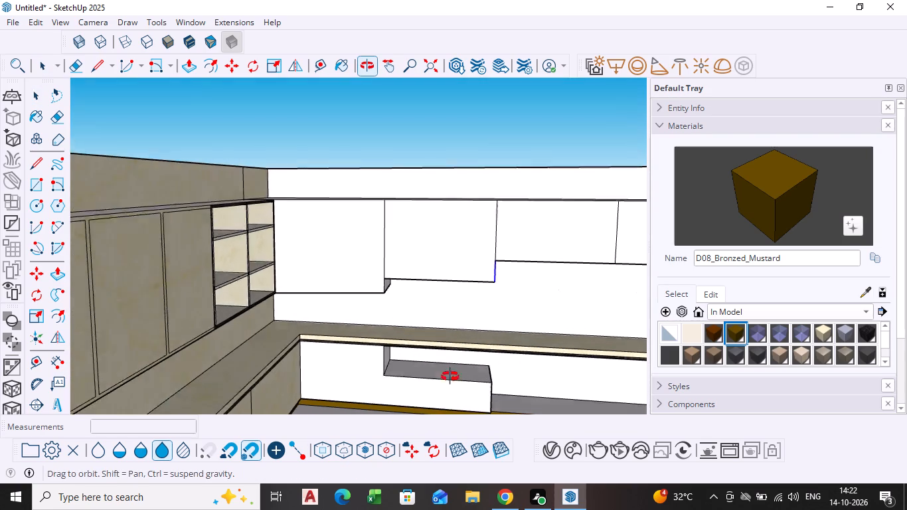
pyautogui.moveTo(450, 377); pyautogui.dragTo(453, 383, button='middle')
# Draw a line up the countertop's front face above the upper base cabinet's end, then 2' across the top to the wall.
pyautogui.scroll(-1, 453, 384)
pyautogui.scroll(4, 414, 347)
pyautogui.moveTo(388, 337); pyautogui.dragTo(394, 389, button='middle')
pyautogui.scroll(-1, 390, 375)
pyautogui.scroll(8, 381, 335)
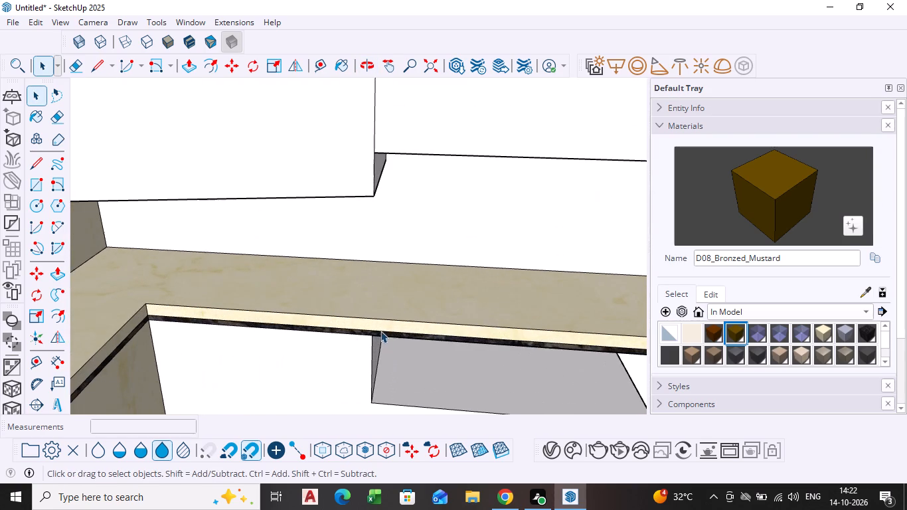
pyautogui.moveTo(380, 331); pyautogui.dragTo(383, 347, button='middle')
pyautogui.scroll(5, 378, 329)
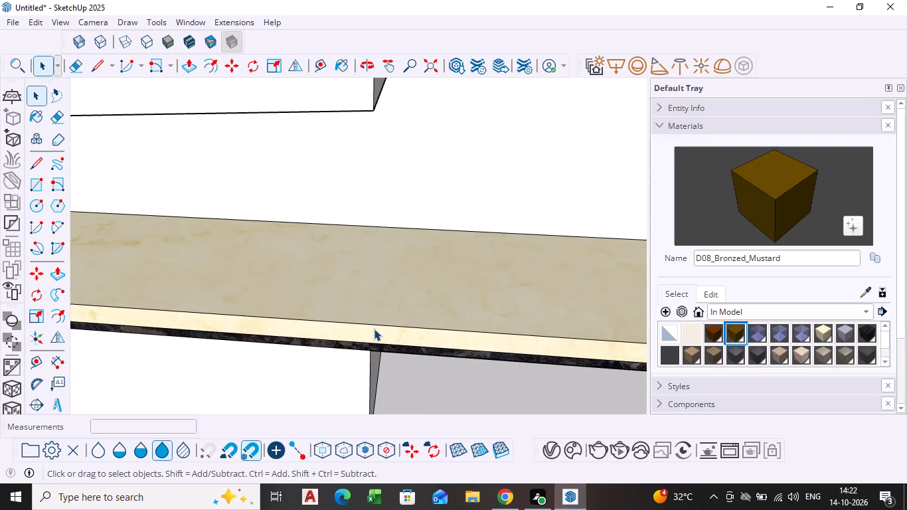
pyautogui.press('l')
pyautogui.click(376, 353)
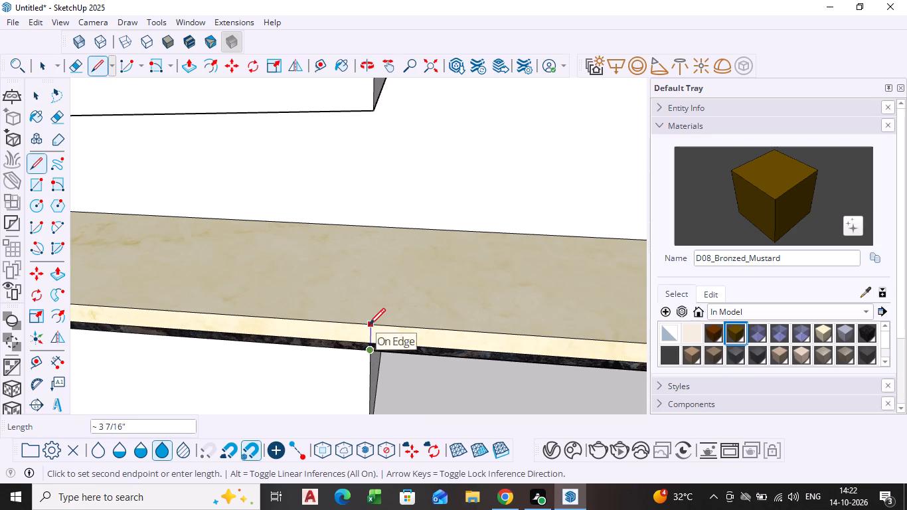
pyautogui.click(369, 326)
pyautogui.click(372, 326)
pyautogui.moveTo(377, 306); pyautogui.dragTo(367, 340, button='middle')
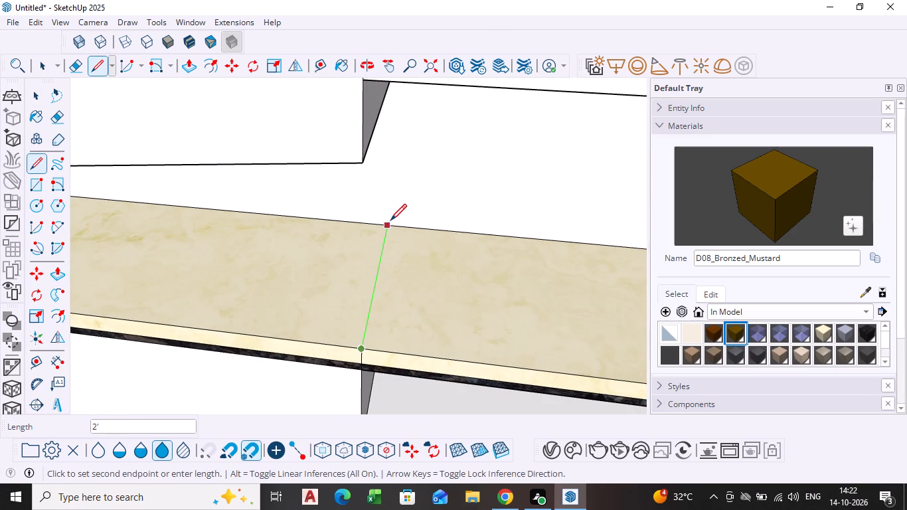
pyautogui.click(390, 223)
# Draw a line about 1' 6 7/16" up from the lower base cabinet's end corner to the countertop, then across its top to the wall.
pyautogui.scroll(-4, 409, 238)
pyautogui.moveTo(403, 254); pyautogui.dragTo(295, 185, button='middle')
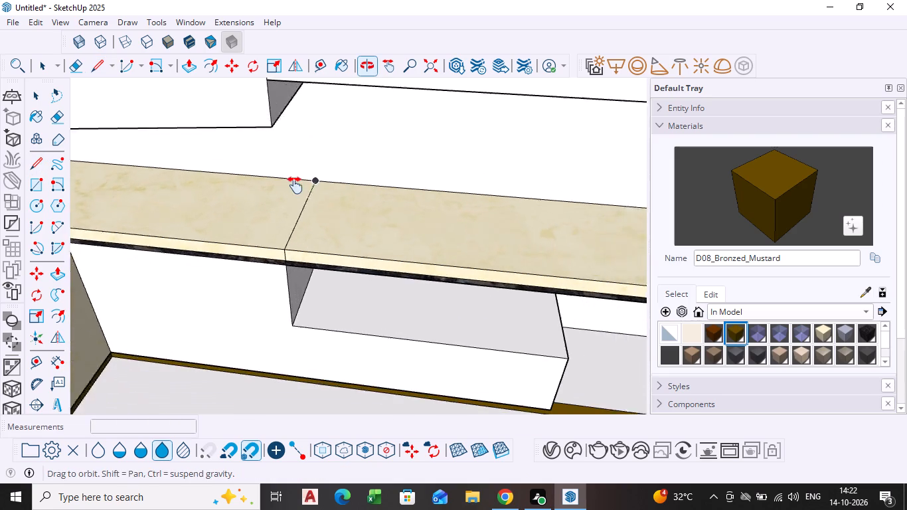
pyautogui.moveTo(295, 185); pyautogui.dragTo(286, 179, button='middle')
pyautogui.click(535, 335)
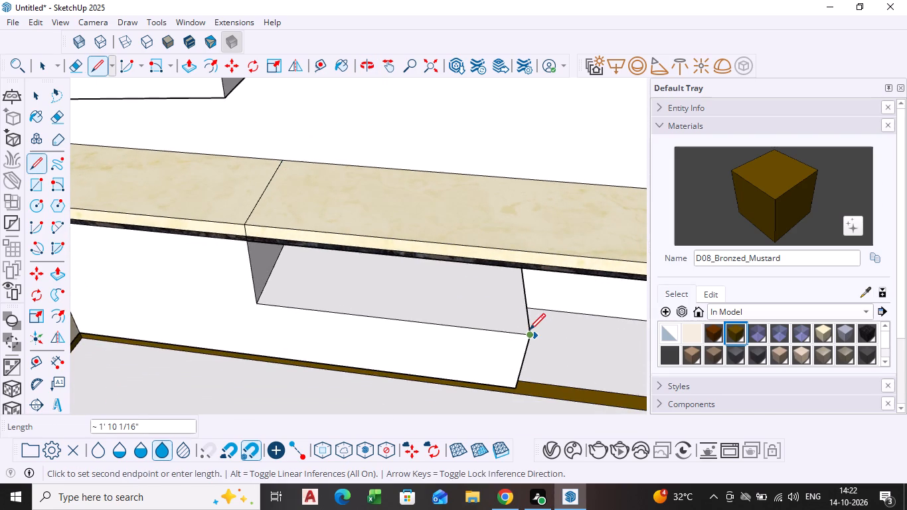
pyautogui.scroll(3, 529, 331)
pyautogui.hotkey('ctrl', 'z')
pyautogui.click(533, 335)
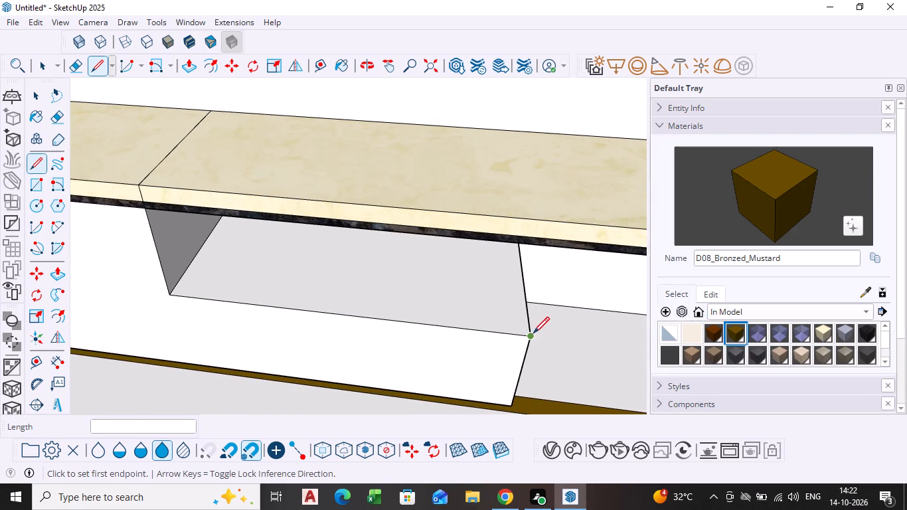
pyautogui.click(563, 226)
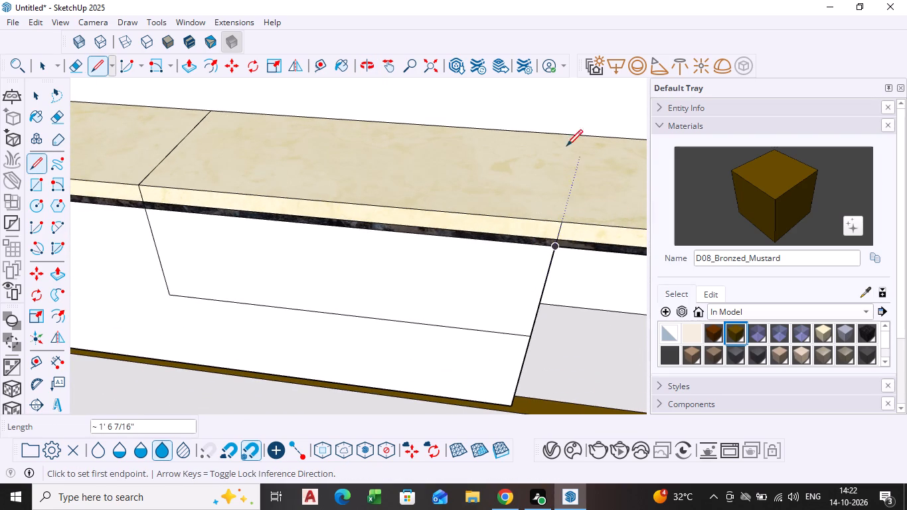
pyautogui.click(562, 222)
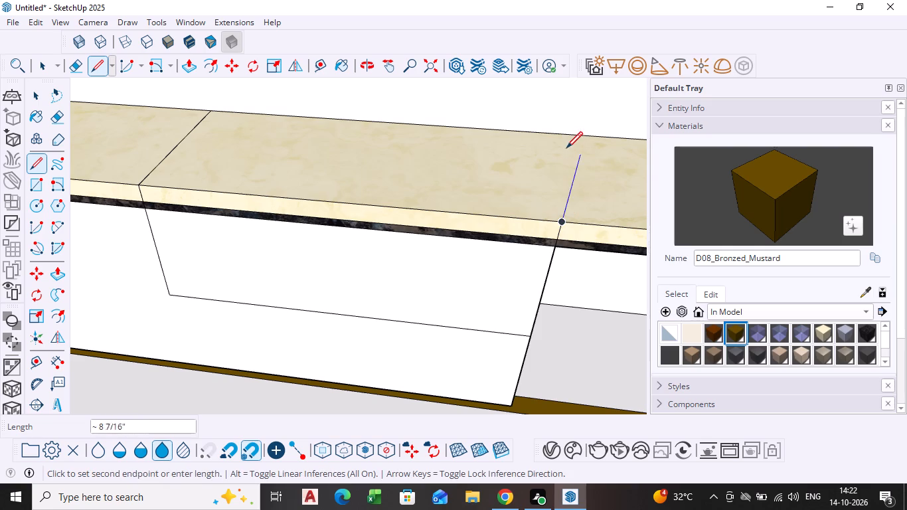
pyautogui.moveTo(576, 135); pyautogui.dragTo(555, 174, button='middle')
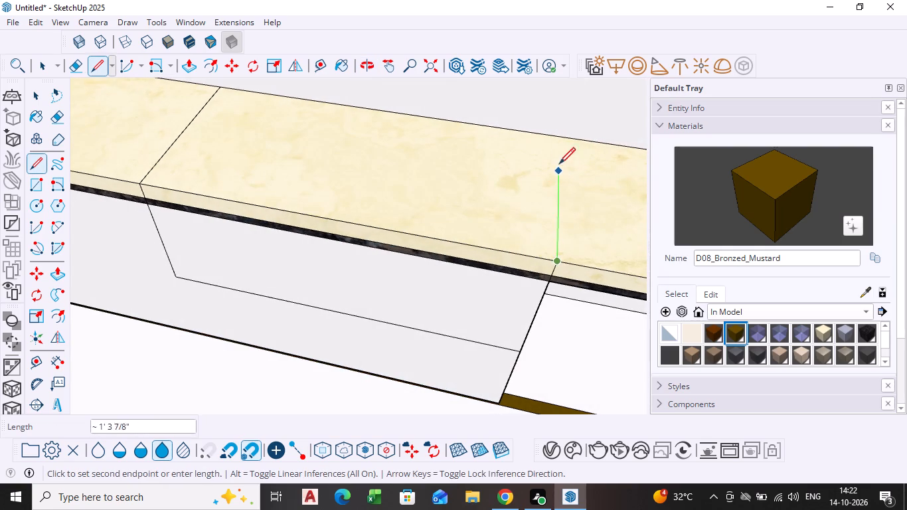
pyautogui.click(562, 135)
pyautogui.press('space')
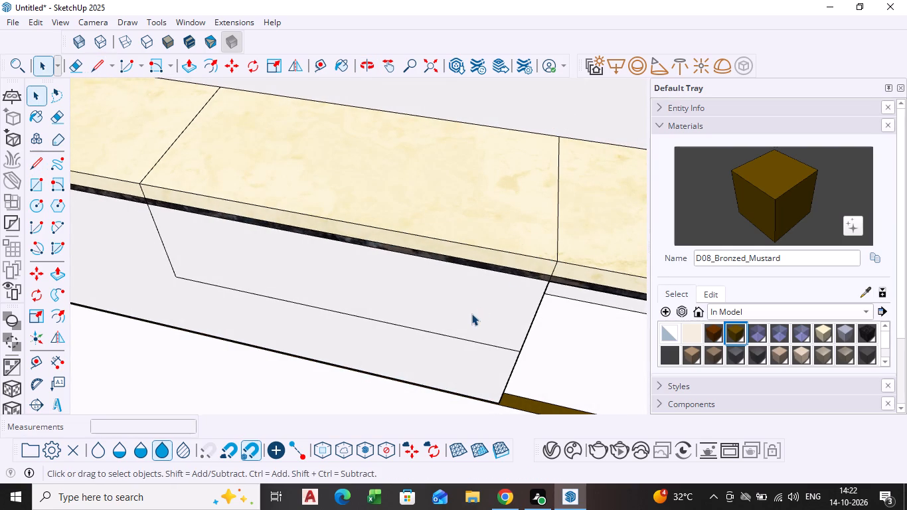
# Delete the vertical front face enclosed above the extended lower base cabinet.
pyautogui.click(471, 313)
pyautogui.press('Delete')
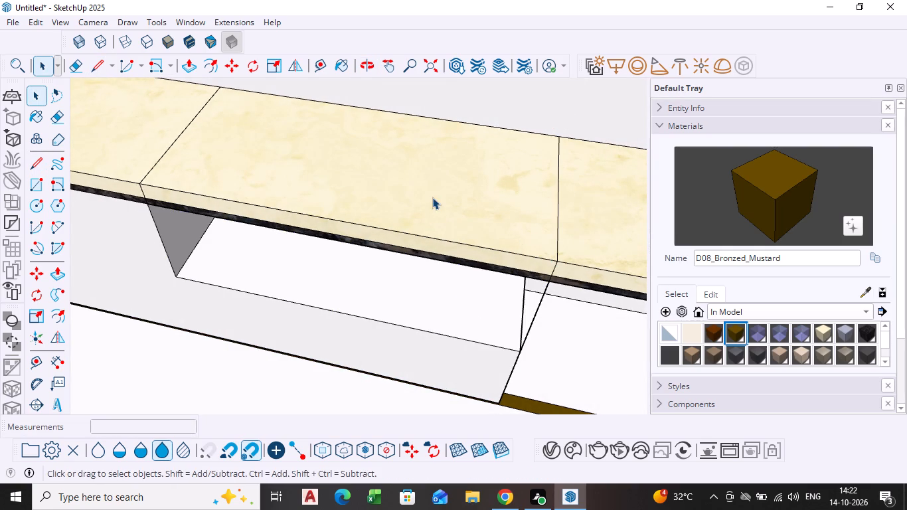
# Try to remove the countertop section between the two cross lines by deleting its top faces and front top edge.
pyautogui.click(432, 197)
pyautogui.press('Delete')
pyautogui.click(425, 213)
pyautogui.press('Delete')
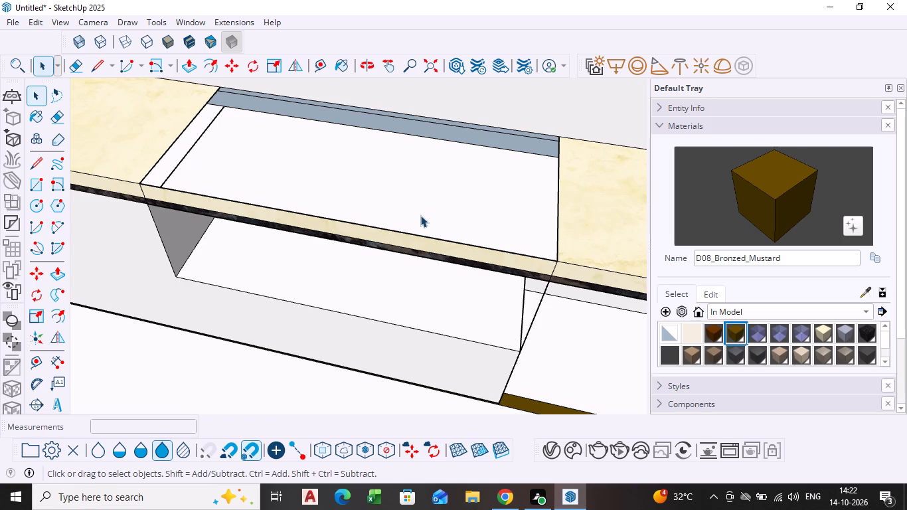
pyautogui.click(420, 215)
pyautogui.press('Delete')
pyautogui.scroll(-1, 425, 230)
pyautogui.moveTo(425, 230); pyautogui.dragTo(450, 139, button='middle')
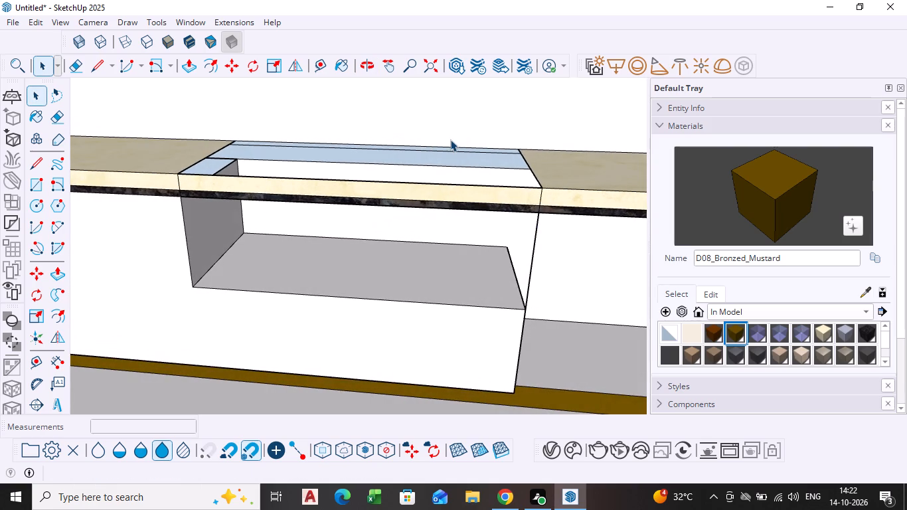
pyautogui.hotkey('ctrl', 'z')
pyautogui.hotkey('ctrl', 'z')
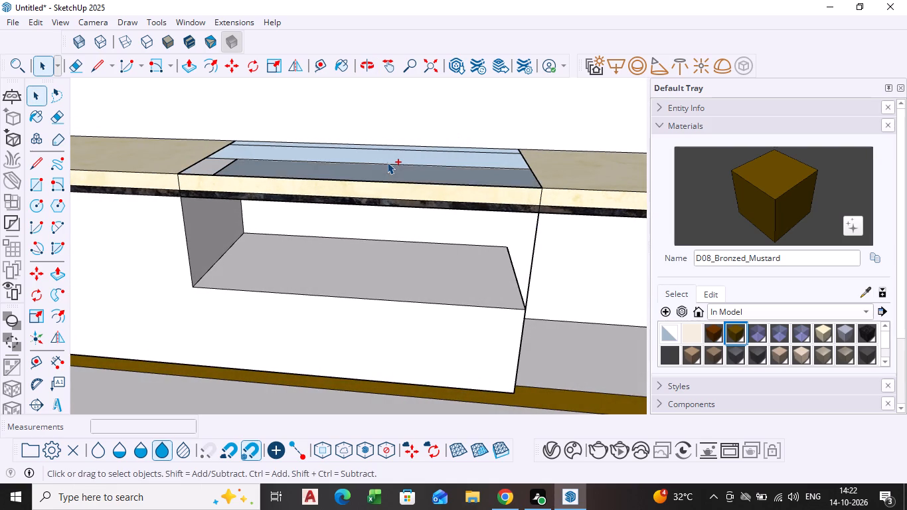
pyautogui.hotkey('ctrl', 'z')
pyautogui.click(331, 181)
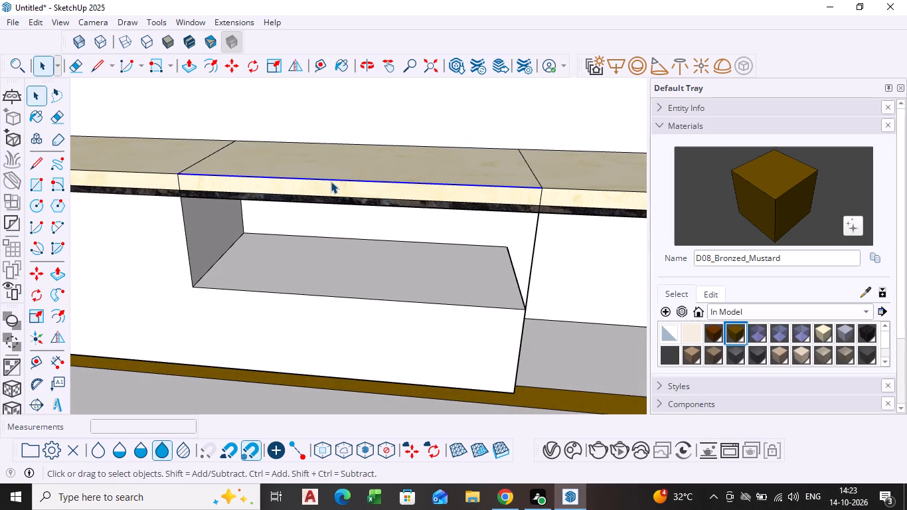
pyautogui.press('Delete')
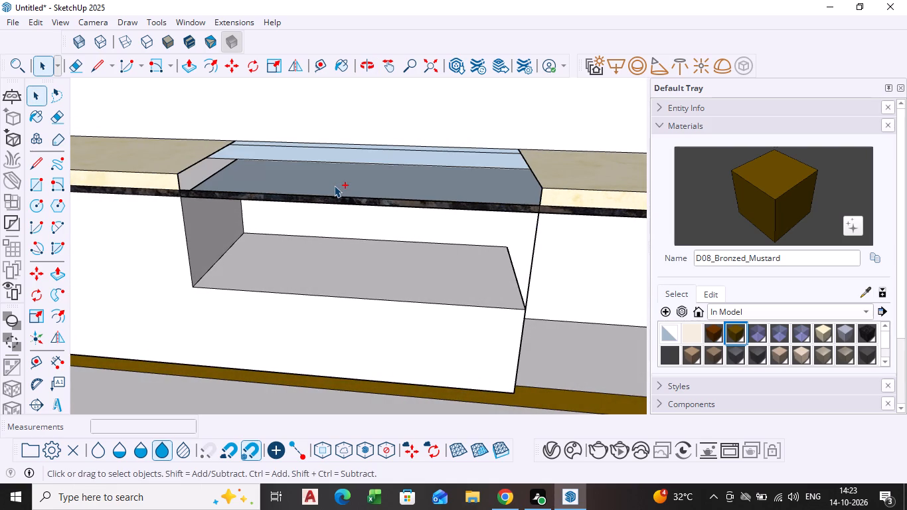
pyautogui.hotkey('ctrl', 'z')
# Delete the countertop section between the two cross lines, including its front top edge, front faces and leftover front lines.
pyautogui.middleClick(334, 185)
pyautogui.scroll(-1, 334, 186)
pyautogui.scroll(5, 248, 196)
pyautogui.middleClick(225, 191)
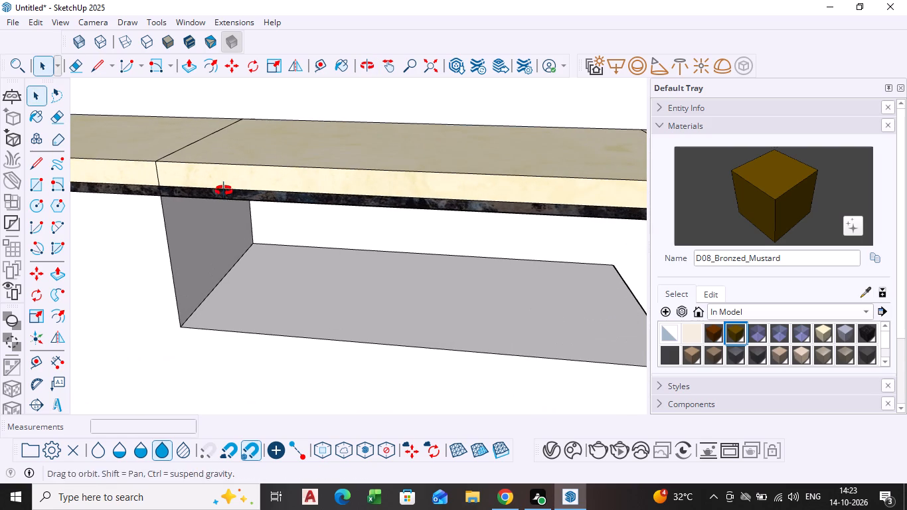
pyautogui.click(306, 167)
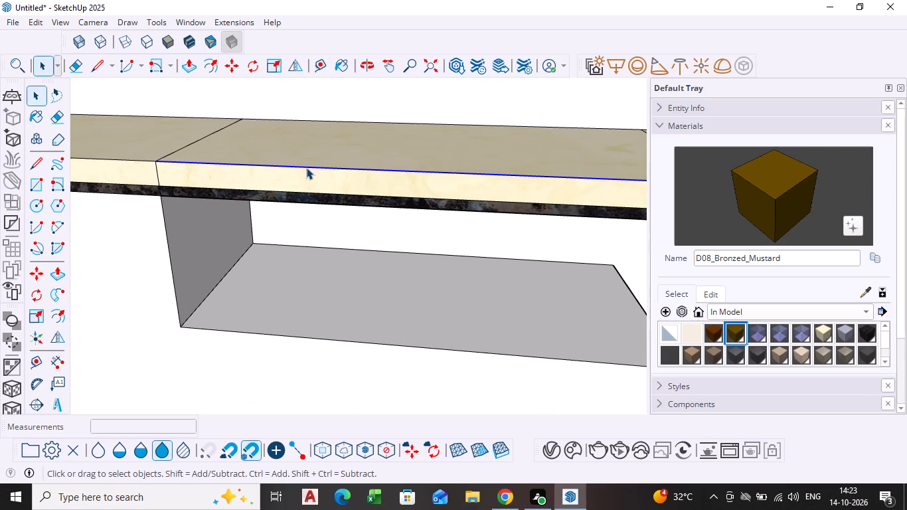
pyautogui.press('Delete')
pyautogui.click(327, 185)
pyautogui.press('Delete')
pyautogui.click(325, 202)
pyautogui.press('Delete')
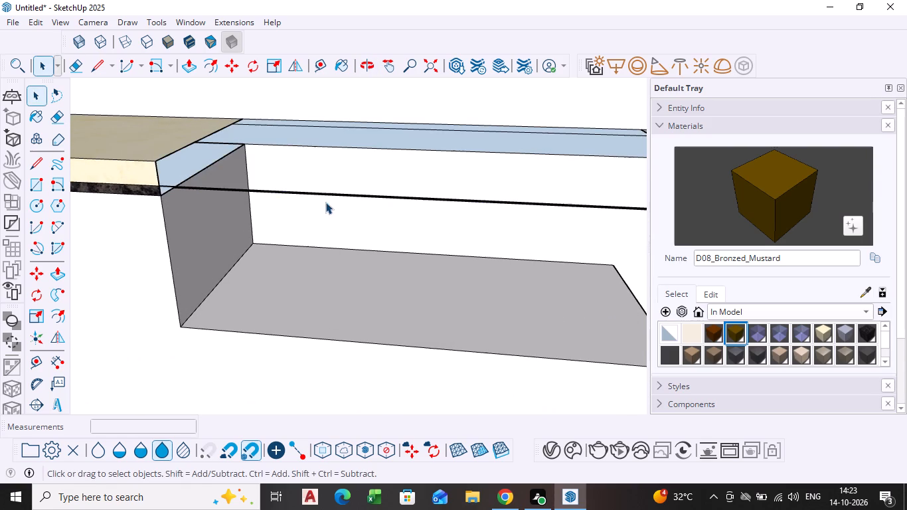
pyautogui.click(329, 194)
pyautogui.press('Delete')
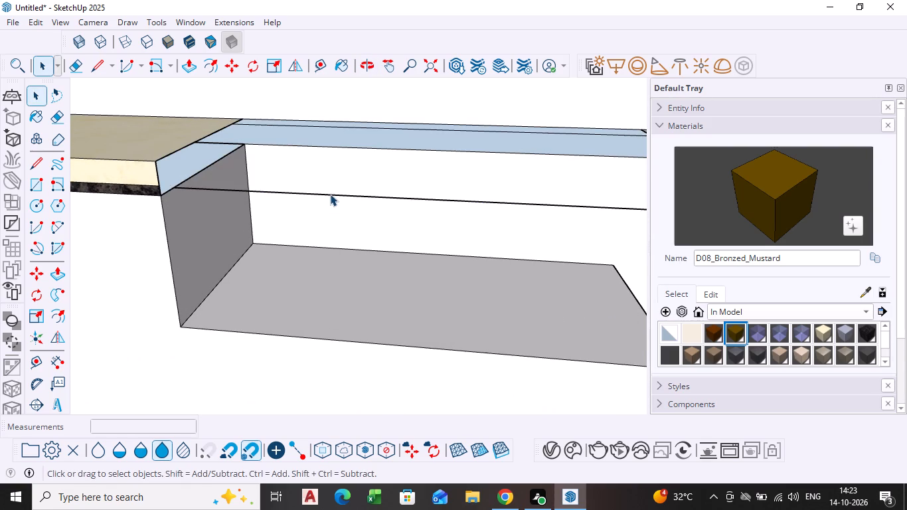
pyautogui.click(330, 194)
pyautogui.press('Delete')
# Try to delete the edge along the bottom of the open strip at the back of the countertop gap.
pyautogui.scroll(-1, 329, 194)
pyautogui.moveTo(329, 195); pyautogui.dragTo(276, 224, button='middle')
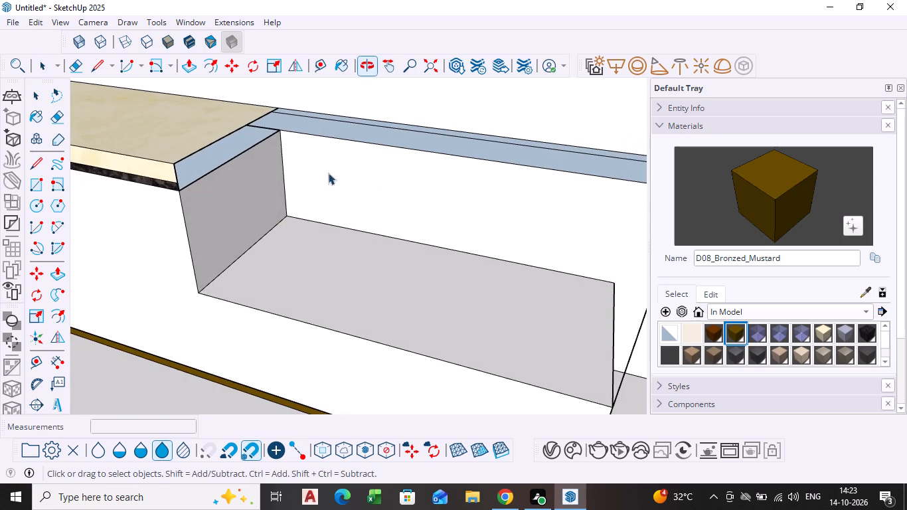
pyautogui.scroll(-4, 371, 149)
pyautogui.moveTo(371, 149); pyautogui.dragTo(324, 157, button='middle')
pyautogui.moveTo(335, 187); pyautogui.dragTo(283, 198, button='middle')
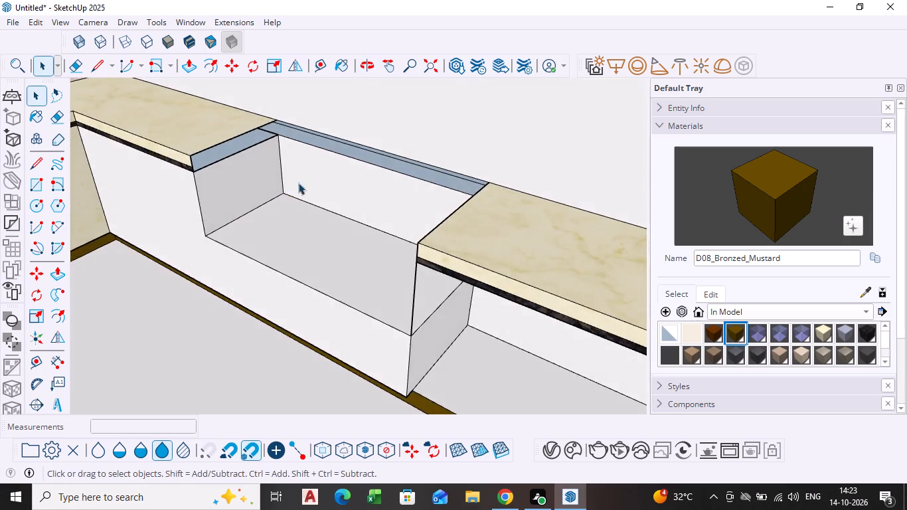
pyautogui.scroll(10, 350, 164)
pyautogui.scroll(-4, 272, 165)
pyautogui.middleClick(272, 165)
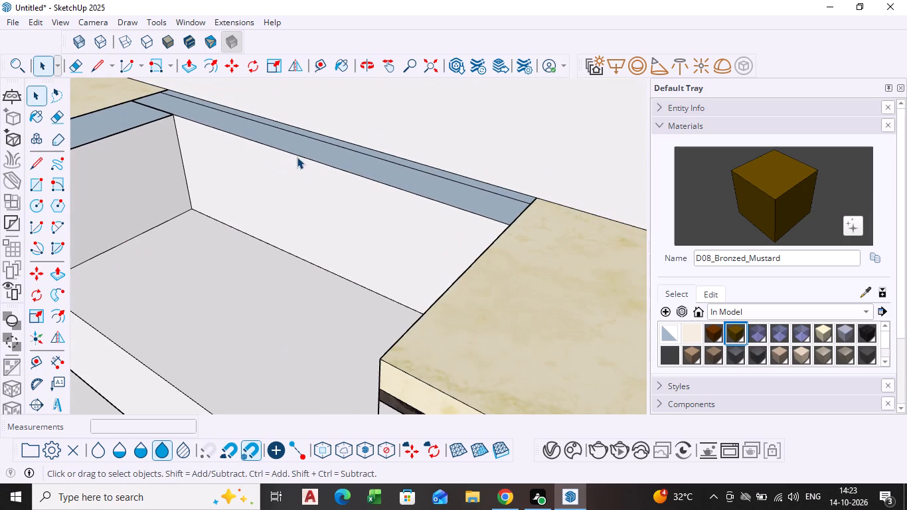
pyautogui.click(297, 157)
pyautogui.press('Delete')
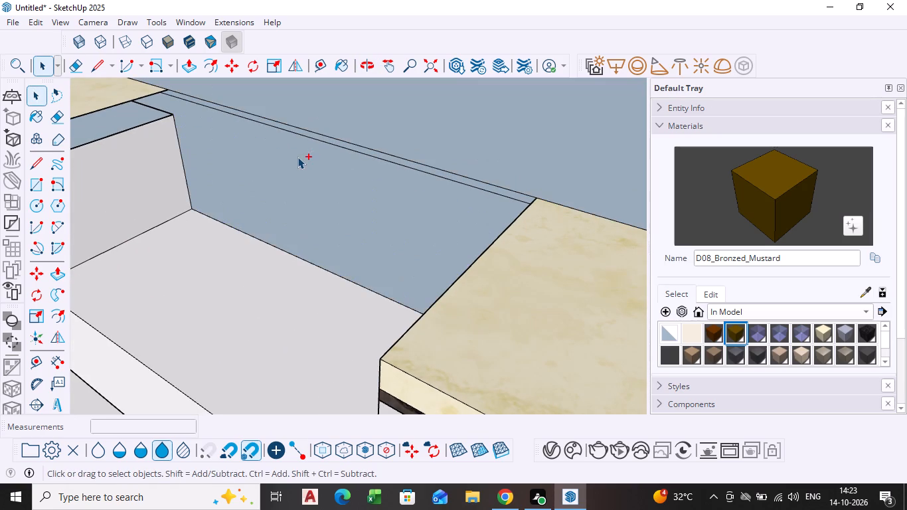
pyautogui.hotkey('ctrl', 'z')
# Examine the countertop gap from several angles and within the whole kitchen layout.
pyautogui.scroll(-1, 297, 157)
pyautogui.moveTo(299, 157); pyautogui.dragTo(316, 157, button='middle')
pyautogui.scroll(-5, 303, 167)
pyautogui.keyDown('shift'); pyautogui.moveTo(286, 166); pyautogui.dragTo(406, 144, button='middle'); pyautogui.keyUp('shift')
pyautogui.moveTo(402, 165); pyautogui.dragTo(330, 185, button='middle')
pyautogui.scroll(4, 321, 149)
pyautogui.moveTo(372, 171); pyautogui.dragTo(301, 169, button='middle')
pyautogui.keyDown('shift'); pyautogui.scroll(-1, 298, 161); pyautogui.keyUp('shift')
pyautogui.keyDown('shift'); pyautogui.moveTo(297, 161); pyautogui.dragTo(297, 228, button='middle'); pyautogui.keyUp('shift')
pyautogui.click(431, 70)
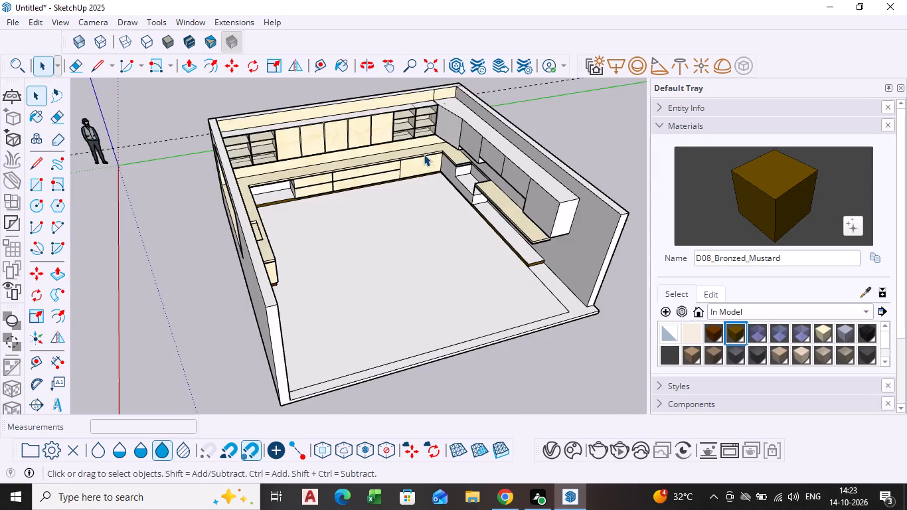
# Draw a rectangle closing the countertop's open cut end nearest the corner, from its front top corner to the cabinet's rear top corner.
pyautogui.scroll(4, 423, 155)
pyautogui.scroll(5, 515, 197)
pyautogui.moveTo(496, 176); pyautogui.dragTo(479, 157, button='middle')
pyautogui.scroll(5, 481, 159)
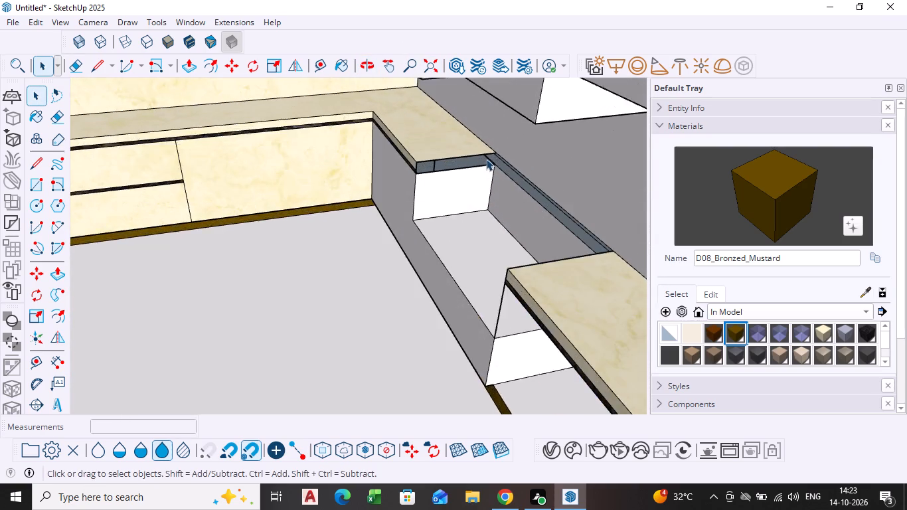
pyautogui.scroll(20, 486, 159)
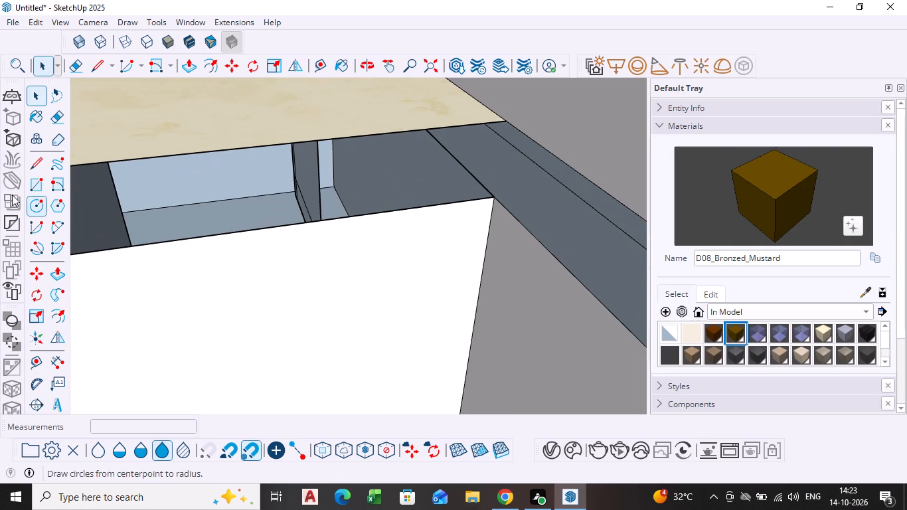
pyautogui.click(29, 179)
pyautogui.scroll(-2, 161, 197)
pyautogui.moveTo(161, 197); pyautogui.dragTo(222, 183, button='middle')
pyautogui.click(197, 154)
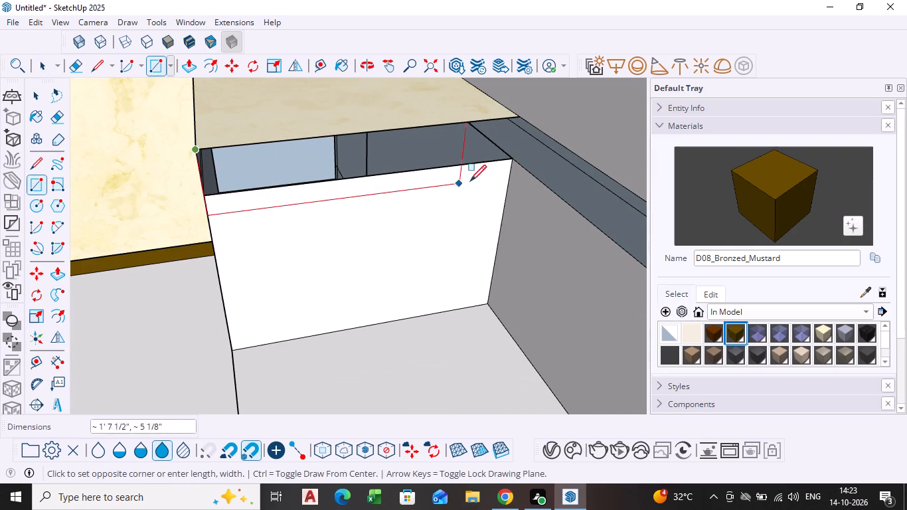
pyautogui.click(514, 165)
# Examine the recess above the lower base cabinet, including its back strip and the opposite cut end of the countertop.
pyautogui.scroll(-6, 503, 179)
pyautogui.keyDown('shift'); pyautogui.moveTo(503, 191); pyautogui.dragTo(400, 152, button='middle'); pyautogui.keyUp('shift')
pyautogui.scroll(-2, 438, 250)
pyautogui.moveTo(438, 250); pyautogui.dragTo(394, 172, button='middle')
pyautogui.moveTo(388, 183); pyautogui.dragTo(495, 220, button='middle')
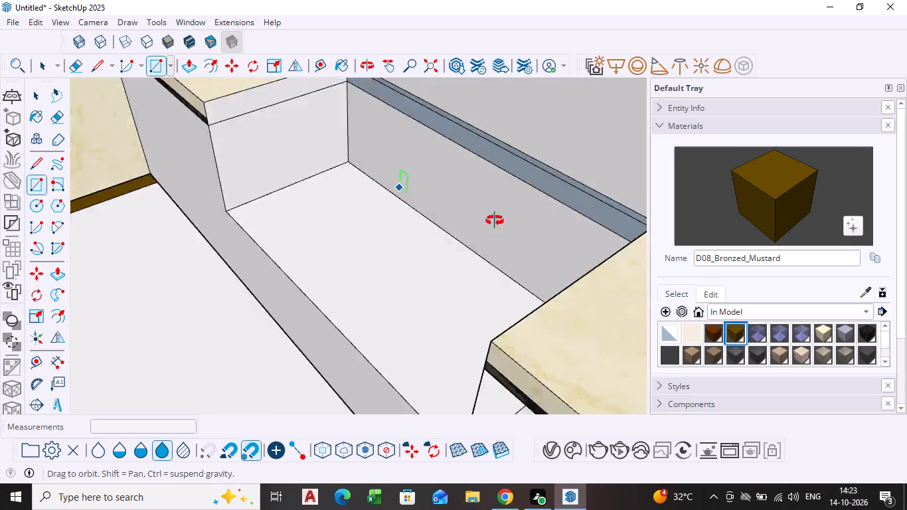
pyautogui.moveTo(495, 220); pyautogui.dragTo(530, 197, button='middle')
pyautogui.scroll(-3, 464, 164)
pyautogui.keyDown('shift'); pyautogui.moveTo(464, 164); pyautogui.dragTo(295, 164, button='middle'); pyautogui.keyUp('shift')
pyautogui.moveTo(243, 216); pyautogui.dragTo(376, 216, button='middle')
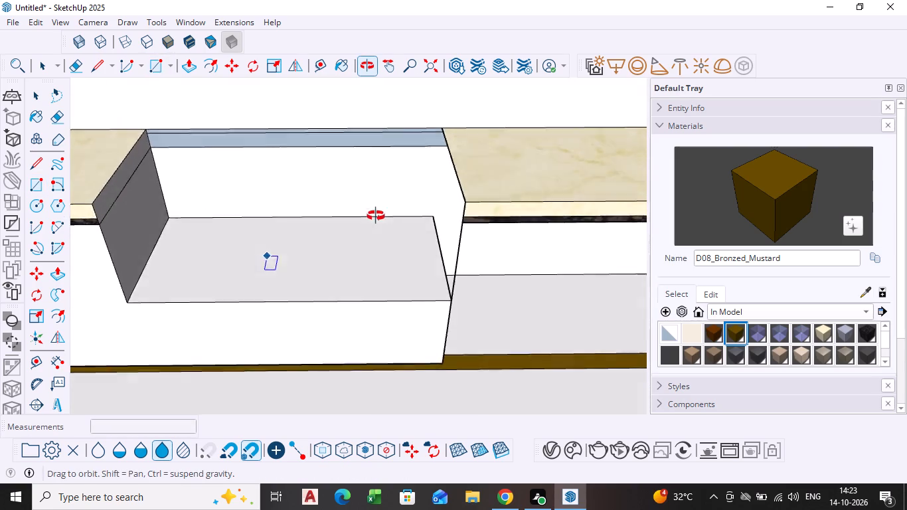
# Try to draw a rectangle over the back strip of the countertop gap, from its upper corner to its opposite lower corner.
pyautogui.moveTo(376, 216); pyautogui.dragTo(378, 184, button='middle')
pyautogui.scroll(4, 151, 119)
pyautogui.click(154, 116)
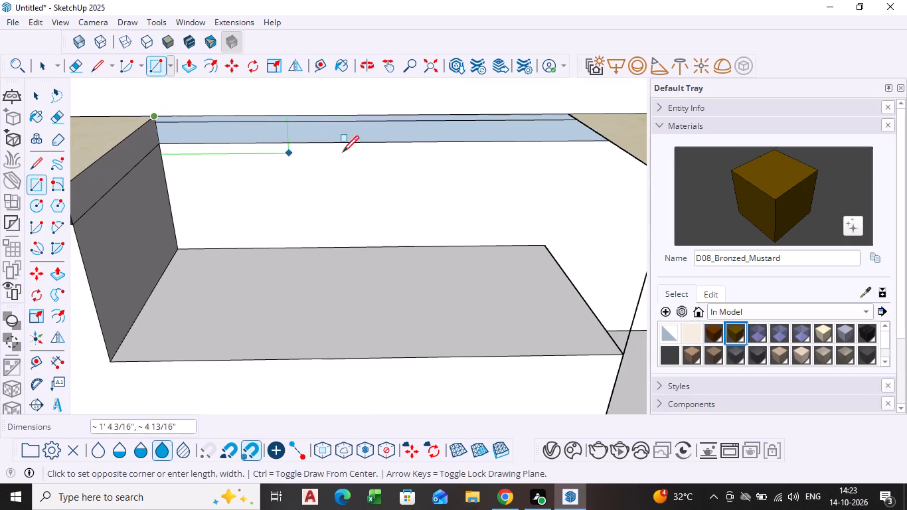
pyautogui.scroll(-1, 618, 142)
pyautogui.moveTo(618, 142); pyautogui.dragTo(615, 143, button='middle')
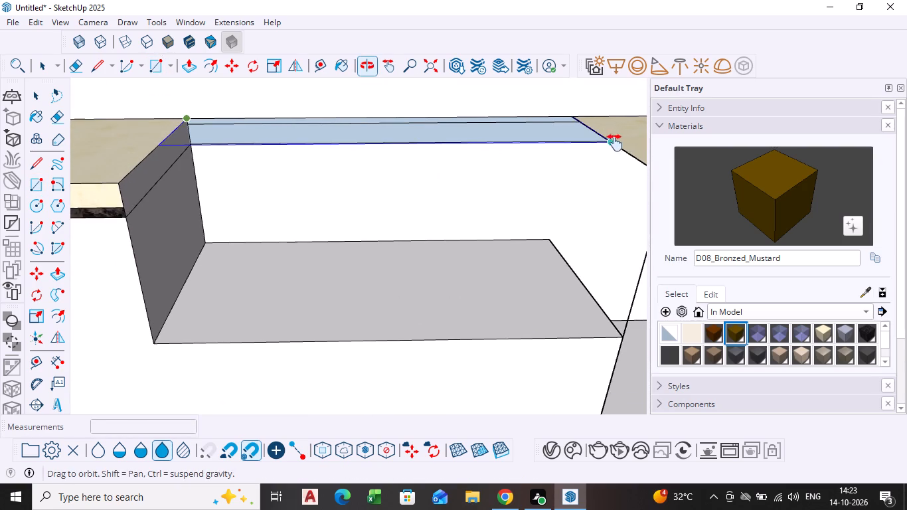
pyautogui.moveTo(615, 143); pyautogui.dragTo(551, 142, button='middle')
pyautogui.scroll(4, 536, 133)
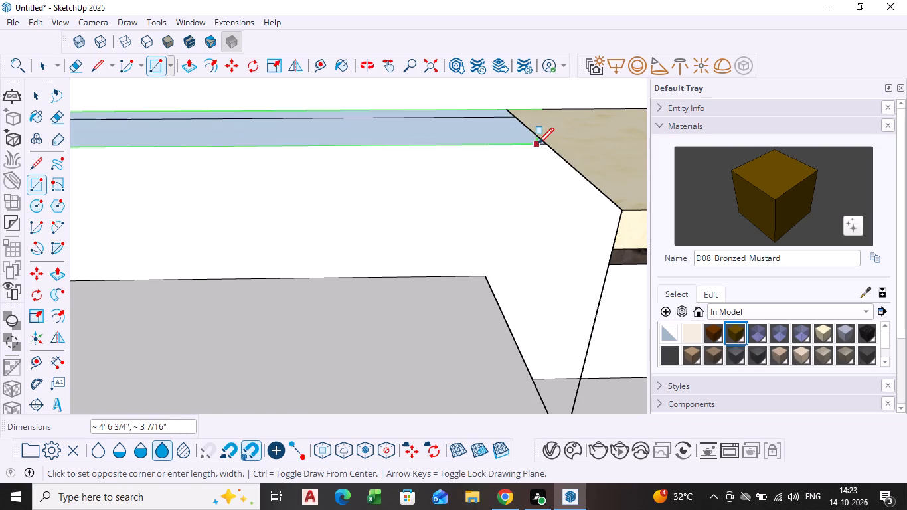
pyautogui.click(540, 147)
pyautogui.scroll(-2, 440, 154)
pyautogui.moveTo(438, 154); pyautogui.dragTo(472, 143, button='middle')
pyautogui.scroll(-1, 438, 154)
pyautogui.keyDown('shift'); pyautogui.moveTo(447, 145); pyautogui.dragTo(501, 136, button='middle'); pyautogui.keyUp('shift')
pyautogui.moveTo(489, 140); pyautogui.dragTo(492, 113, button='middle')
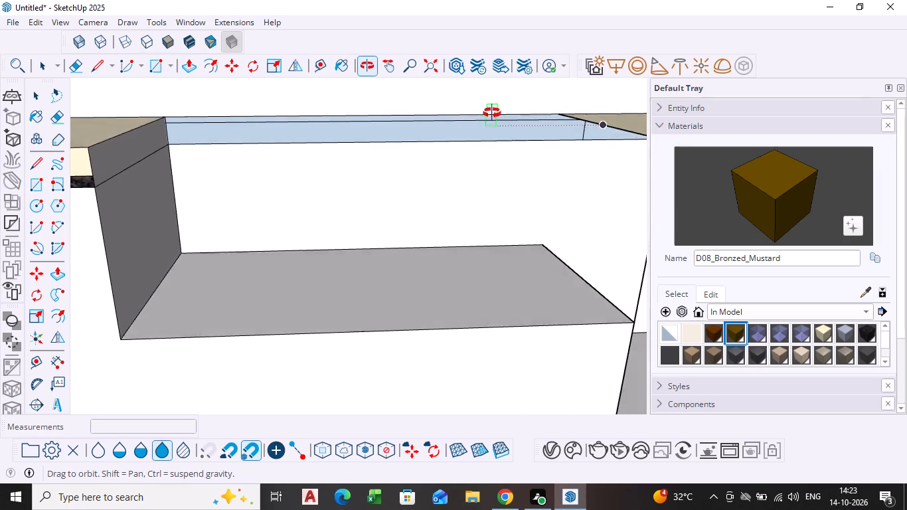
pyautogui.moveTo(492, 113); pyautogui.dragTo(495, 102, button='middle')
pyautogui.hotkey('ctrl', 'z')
# Undo the countertop gap and its closing faces, back to the open-ended recess beneath an uncut countertop.
pyautogui.moveTo(384, 165); pyautogui.dragTo(384, 163, button='middle')
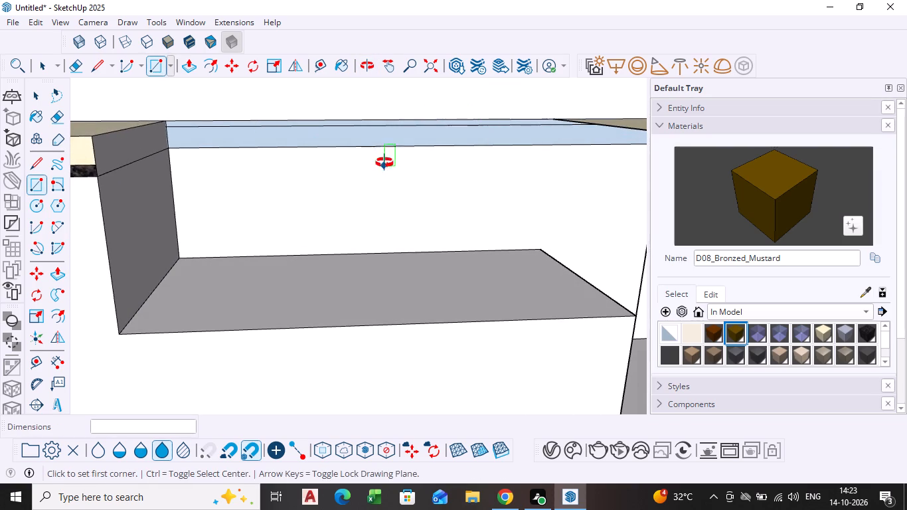
pyautogui.moveTo(384, 163); pyautogui.dragTo(389, 123, button='middle')
pyautogui.scroll(-6, 361, 151)
pyautogui.keyDown('shift'); pyautogui.moveTo(371, 159); pyautogui.dragTo(343, 159, button='middle'); pyautogui.keyUp('shift')
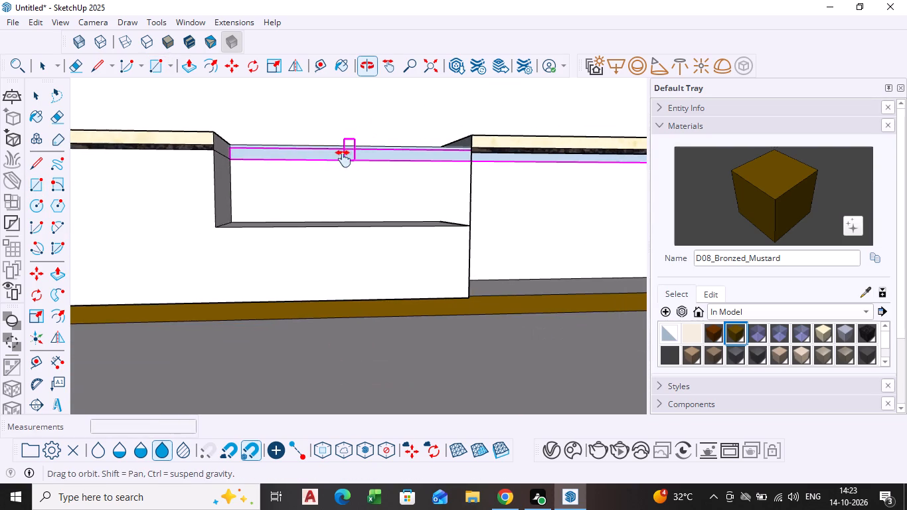
pyautogui.keyDown('shift'); pyautogui.moveTo(343, 159); pyautogui.dragTo(343, 159, button='middle'); pyautogui.keyUp('shift')
pyautogui.scroll(4, 373, 176)
pyautogui.moveTo(442, 179); pyautogui.dragTo(598, 204, button='middle')
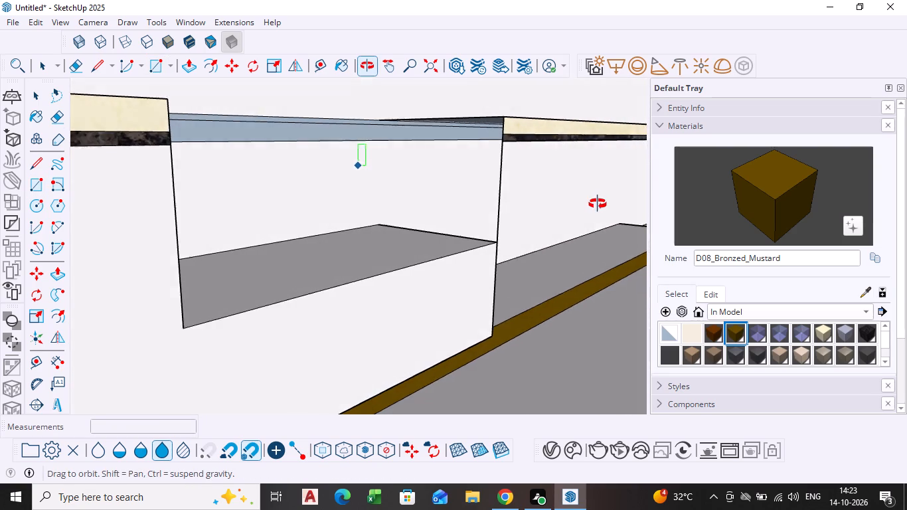
pyautogui.moveTo(598, 204); pyautogui.dragTo(501, 193, button='middle')
pyautogui.hotkey('ctrl', 'z')
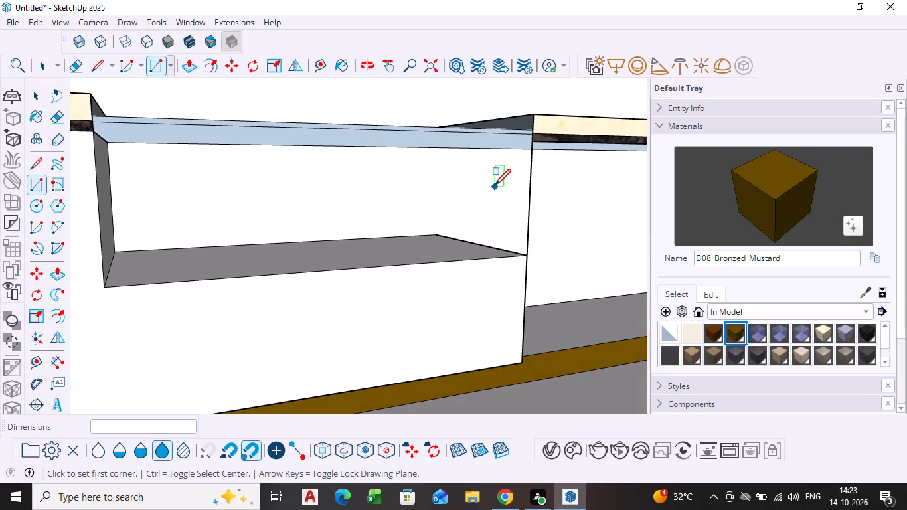
pyautogui.hotkey('ctrl', 'z')
pyautogui.hotkey('ctrl', 'z')
pyautogui.hotkey('ctrl', 'z')
pyautogui.hotkey('ctrl', 'z')
pyautogui.hotkey('ctrl', 'z')
pyautogui.hotkey('ctrl', 'z')
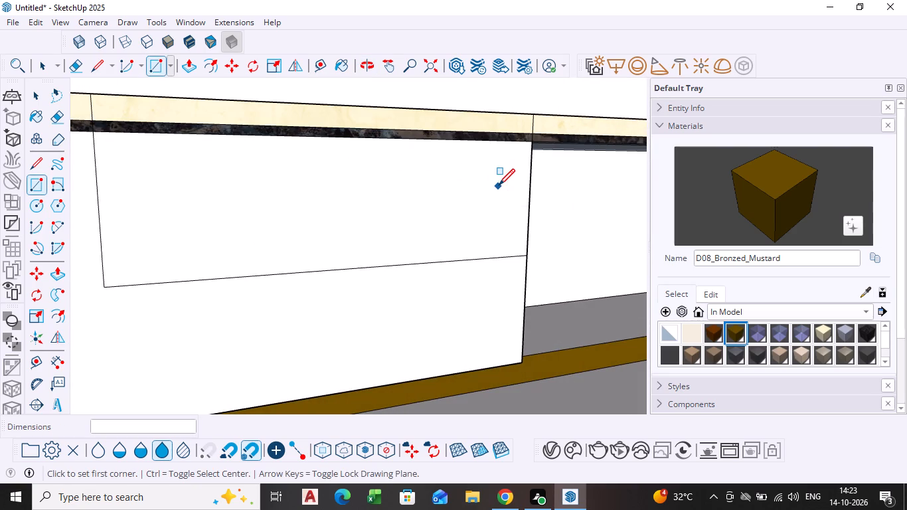
pyautogui.scroll(-4, 499, 187)
pyautogui.hotkey('ctrl', 'z')
pyautogui.hotkey('ctrl', 'z')
pyautogui.hotkey('ctrl', 'z')
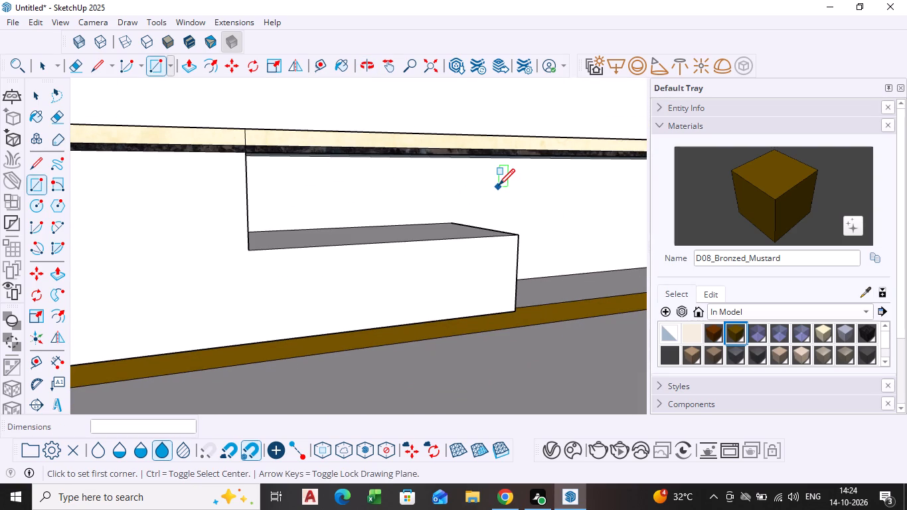
# Examine the lower base cabinet's exposed end face and open recess under the countertop from several angles.
pyautogui.scroll(-1, 499, 187)
pyautogui.moveTo(495, 189); pyautogui.dragTo(301, 224, button='middle')
pyautogui.scroll(-1, 301, 224)
pyautogui.scroll(1, 304, 222)
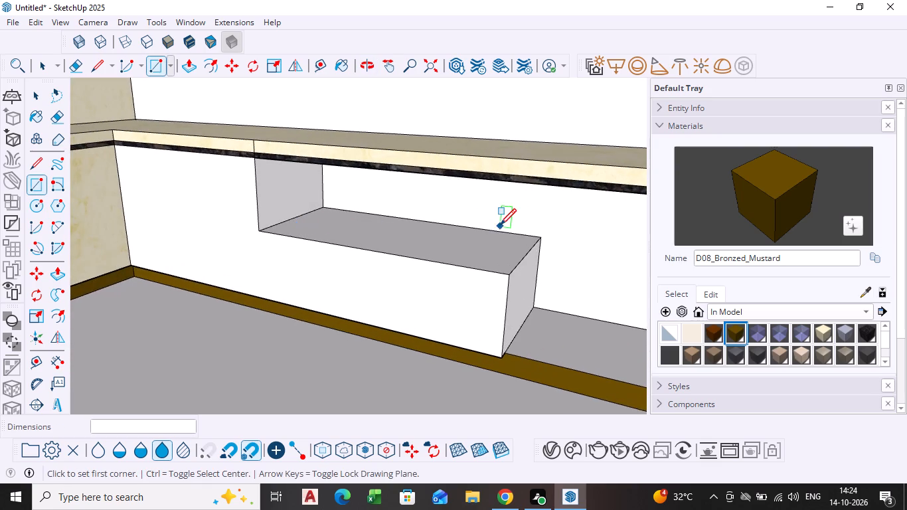
pyautogui.scroll(-5, 501, 226)
pyautogui.moveTo(503, 230); pyautogui.dragTo(453, 193, button='middle')
pyautogui.scroll(3, 513, 246)
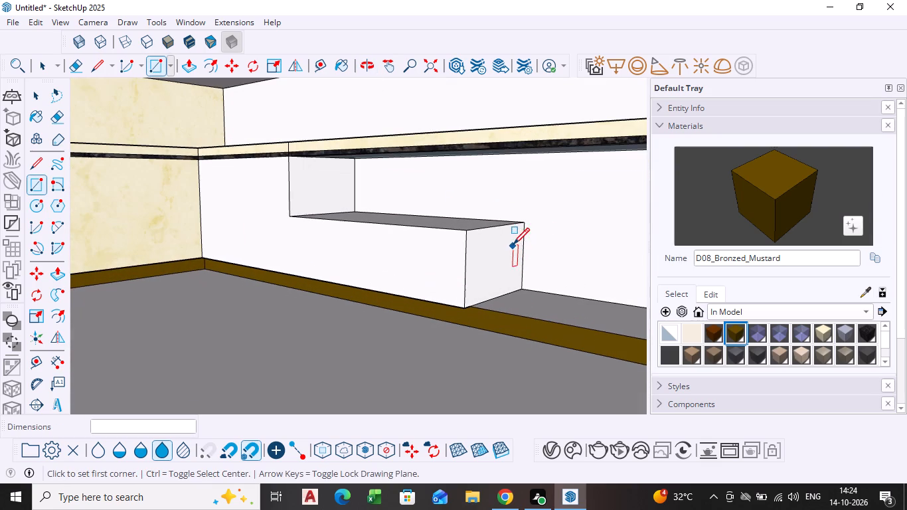
pyautogui.press('space')
pyautogui.click(500, 252)
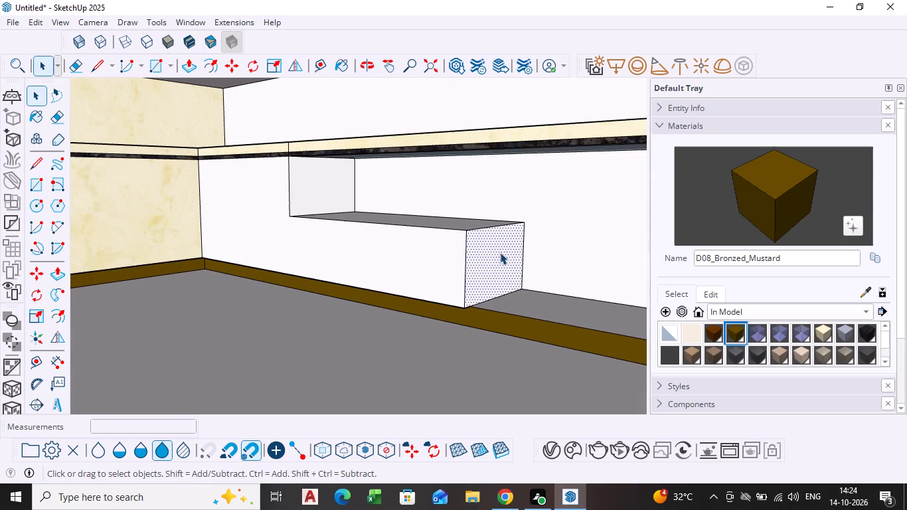
pyautogui.moveTo(499, 244); pyautogui.dragTo(431, 242, button='middle')
pyautogui.scroll(3, 436, 238)
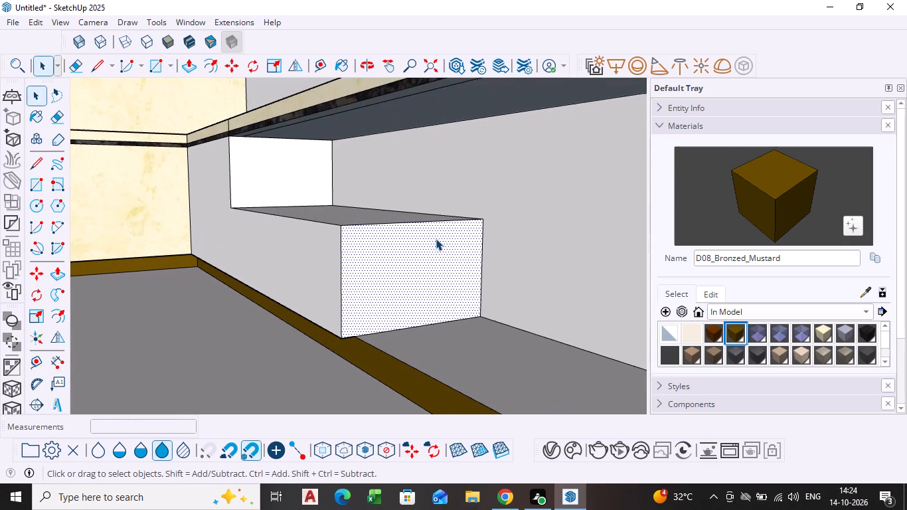
pyautogui.moveTo(425, 215); pyautogui.dragTo(479, 230, button='middle')
pyautogui.scroll(-1, 329, 191)
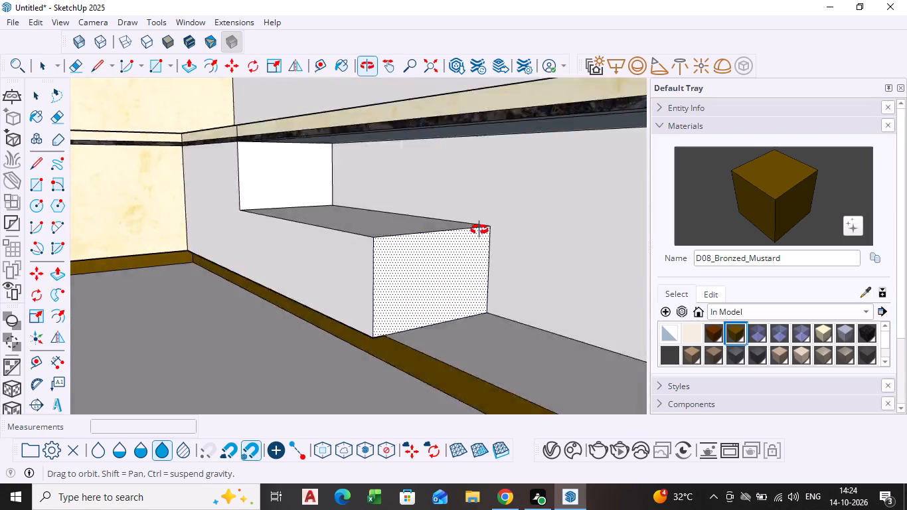
pyautogui.moveTo(479, 230); pyautogui.dragTo(528, 232, button='middle')
pyautogui.scroll(-7, 428, 232)
pyautogui.keyDown('shift'); pyautogui.moveTo(492, 254); pyautogui.dragTo(422, 240, button='middle'); pyautogui.keyUp('shift')
pyautogui.moveTo(440, 249); pyautogui.dragTo(529, 268, button='middle')
pyautogui.scroll(2, 467, 195)
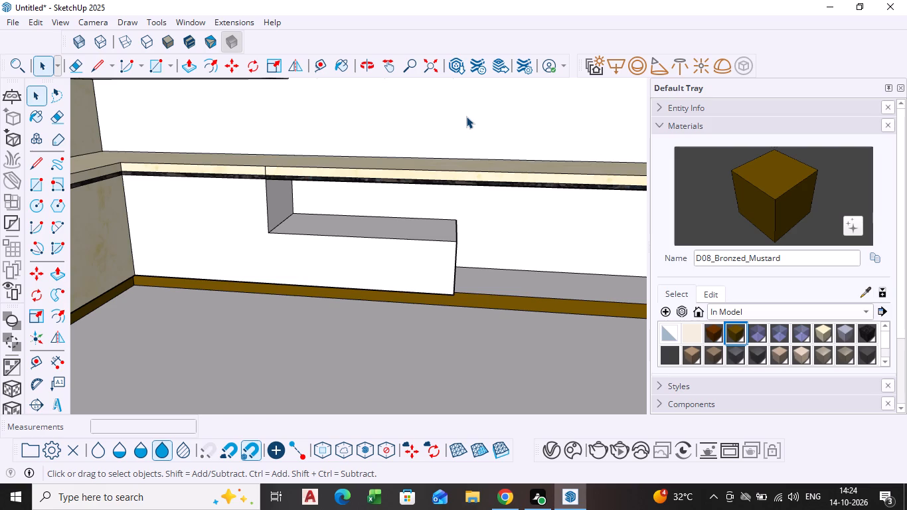
pyautogui.scroll(-2, 465, 220)
pyautogui.scroll(-1, 536, 305)
pyautogui.keyDown('shift'); pyautogui.moveTo(603, 337); pyautogui.dragTo(562, 384, button='middle'); pyautogui.keyUp('shift')
pyautogui.scroll(3, 421, 230)
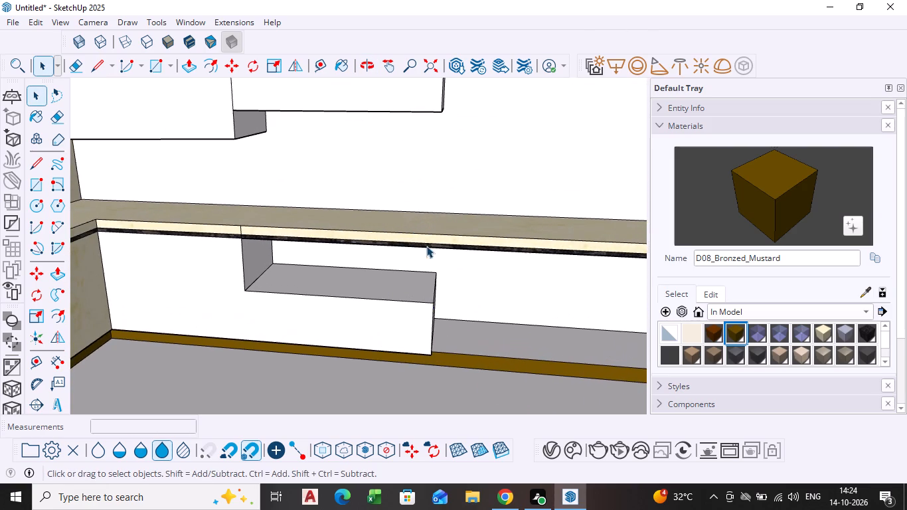
pyautogui.moveTo(440, 315); pyautogui.dragTo(374, 315, button='middle')
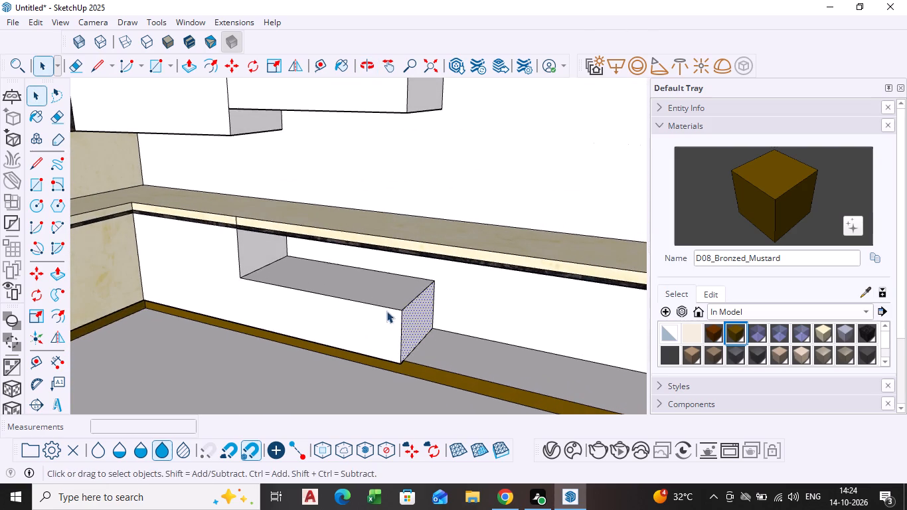
pyautogui.moveTo(388, 314); pyautogui.dragTo(467, 308, button='middle')
pyautogui.scroll(4, 467, 276)
pyautogui.moveTo(444, 297); pyautogui.dragTo(471, 330, button='middle')
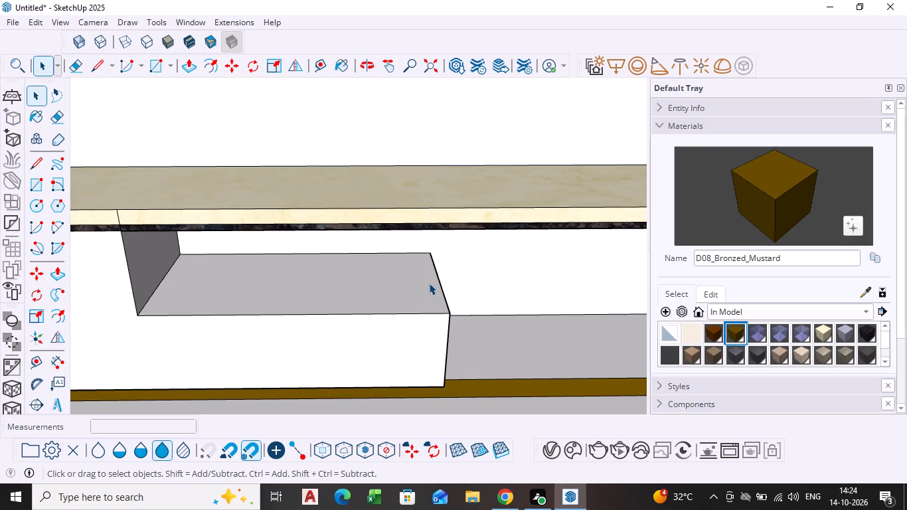
# Draw a narrow rectangle 2' deep on top of the lower base cabinet, flush with its exposed end.
pyautogui.press('r')
pyautogui.scroll(3, 438, 264)
pyautogui.click(429, 246)
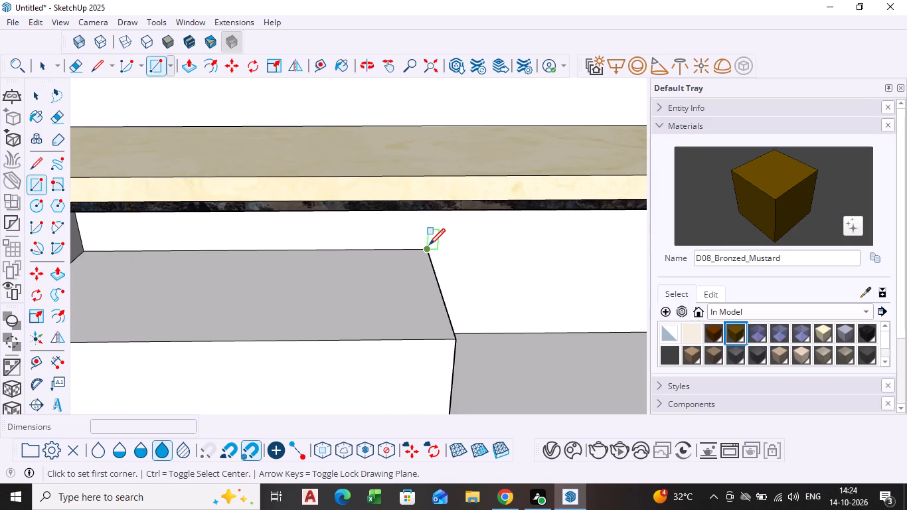
pyautogui.click(442, 339)
pyautogui.press('space')
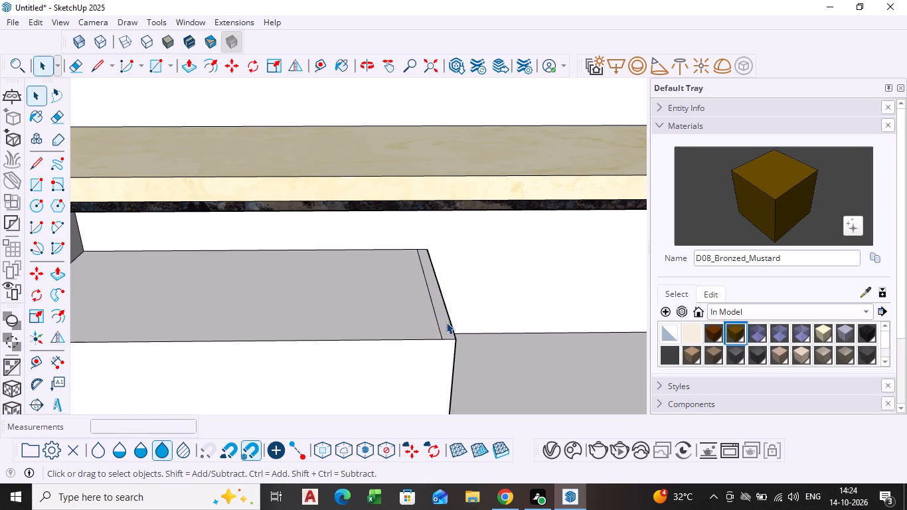
# Push/Pull the narrow rectangle up 1' 3" to the underside of the countertop as an end panel.
pyautogui.click(446, 322)
pyautogui.press('p')
pyautogui.click(445, 322)
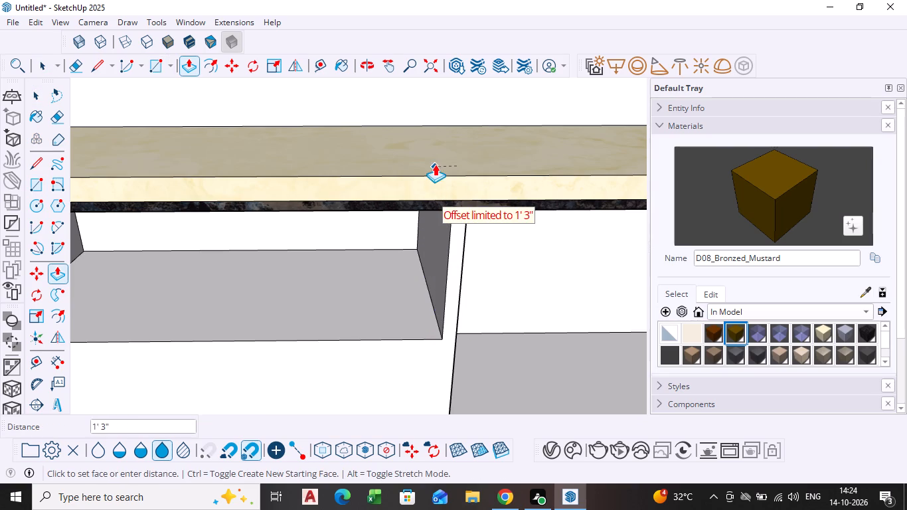
pyautogui.click(455, 167)
pyautogui.moveTo(451, 210); pyautogui.dragTo(370, 99, button='middle')
pyautogui.scroll(5, 403, 134)
pyautogui.moveTo(456, 179); pyautogui.dragTo(455, 304, button='middle')
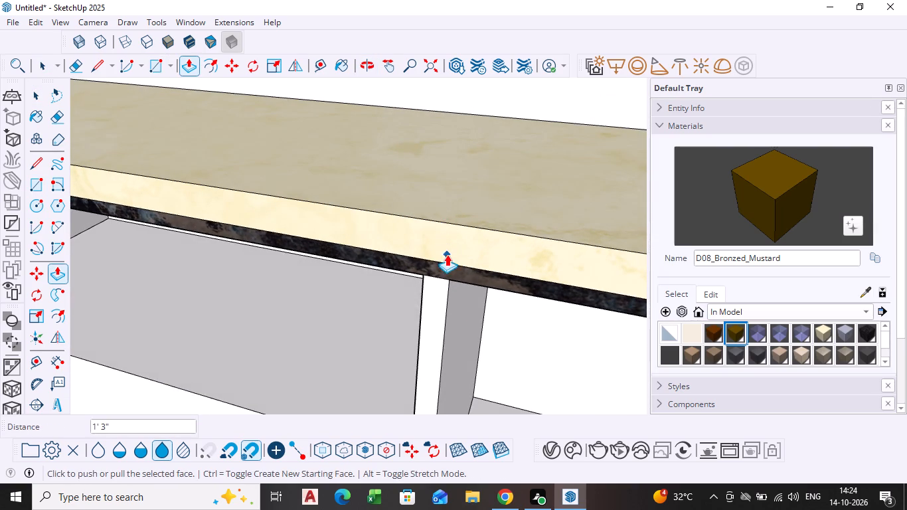
pyautogui.click(434, 284)
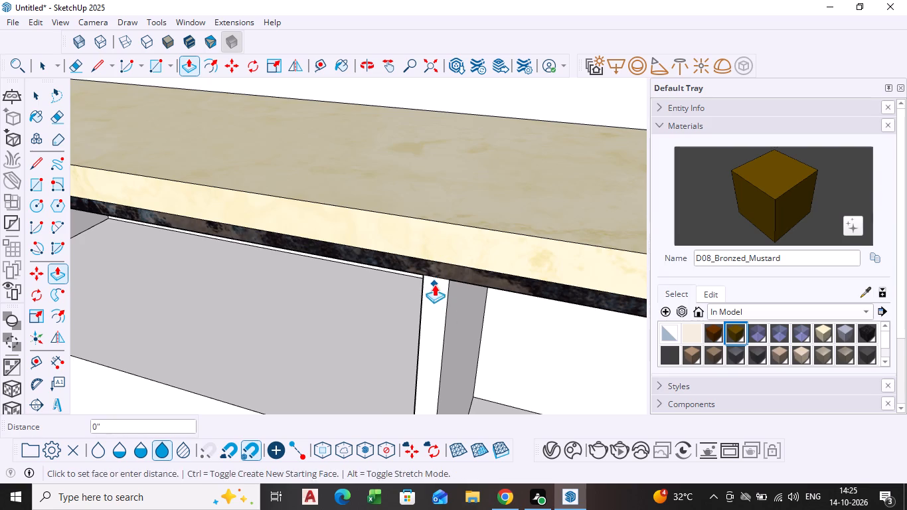
pyautogui.hotkey('ctrl', 'z')
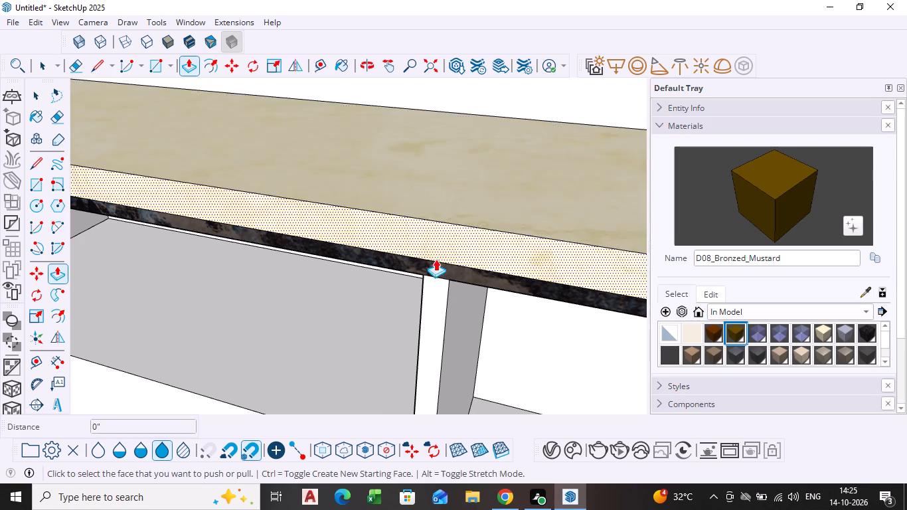
# Draw a line from the end panel's outer edge up the countertop front about 3 7/16" and across its top 2' to the back.
pyautogui.scroll(-1, 434, 259)
pyautogui.moveTo(433, 257); pyautogui.dragTo(465, 168, button='middle')
pyautogui.scroll(-9, 458, 180)
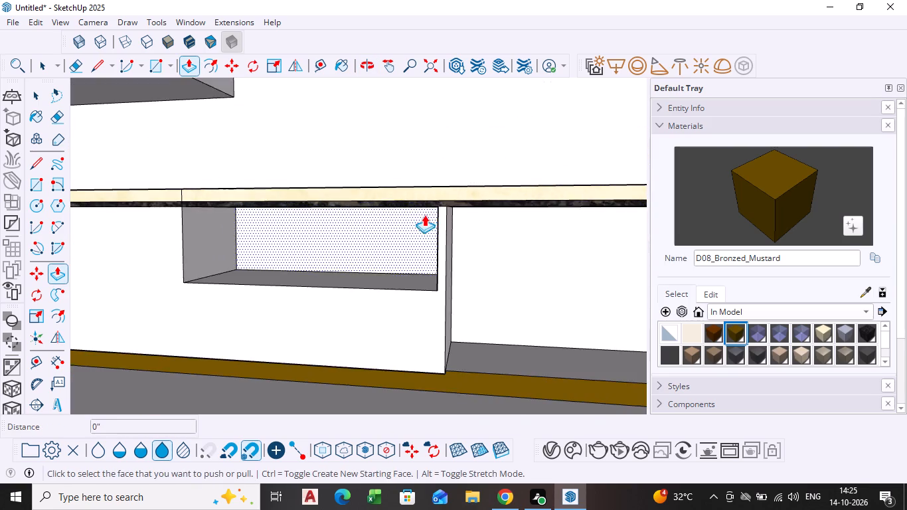
pyautogui.moveTo(422, 218); pyautogui.dragTo(455, 271, button='middle')
pyautogui.scroll(-1, 446, 207)
pyautogui.moveTo(446, 207); pyautogui.dragTo(455, 277, button='middle')
pyautogui.press('space')
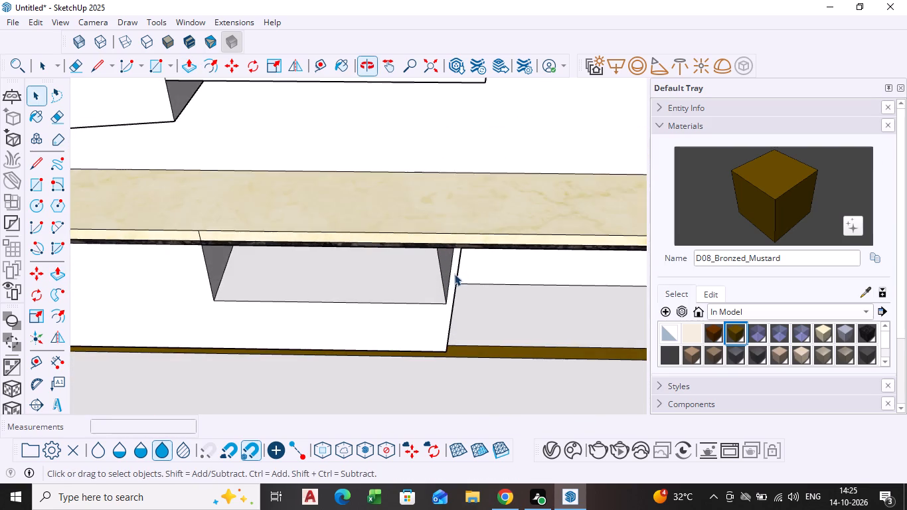
pyautogui.scroll(4, 446, 248)
pyautogui.moveTo(448, 249); pyautogui.dragTo(446, 266, button='middle')
pyautogui.scroll(3, 483, 254)
pyautogui.press('l')
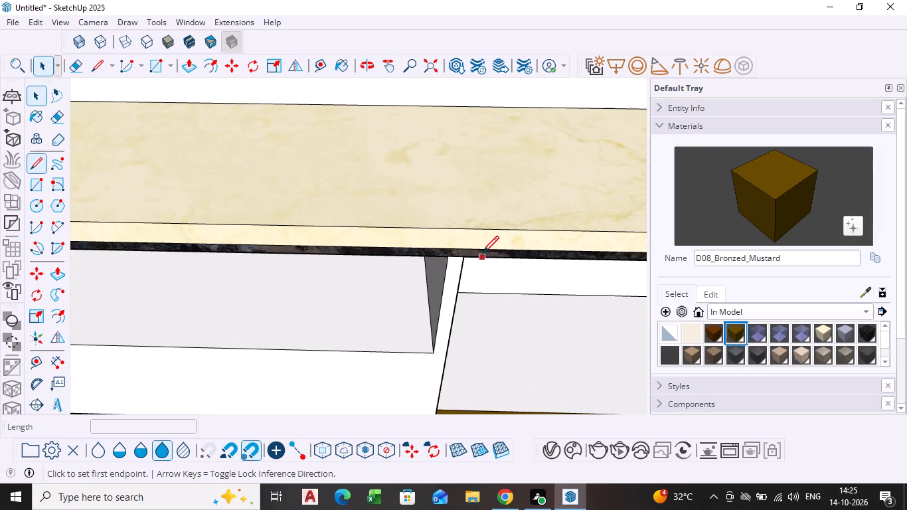
pyautogui.click(466, 256)
pyautogui.click(465, 230)
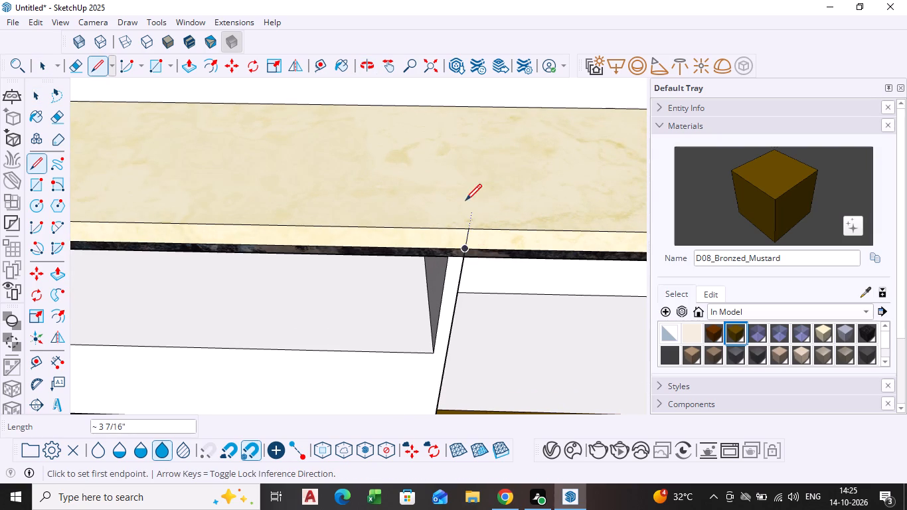
pyautogui.click(470, 232)
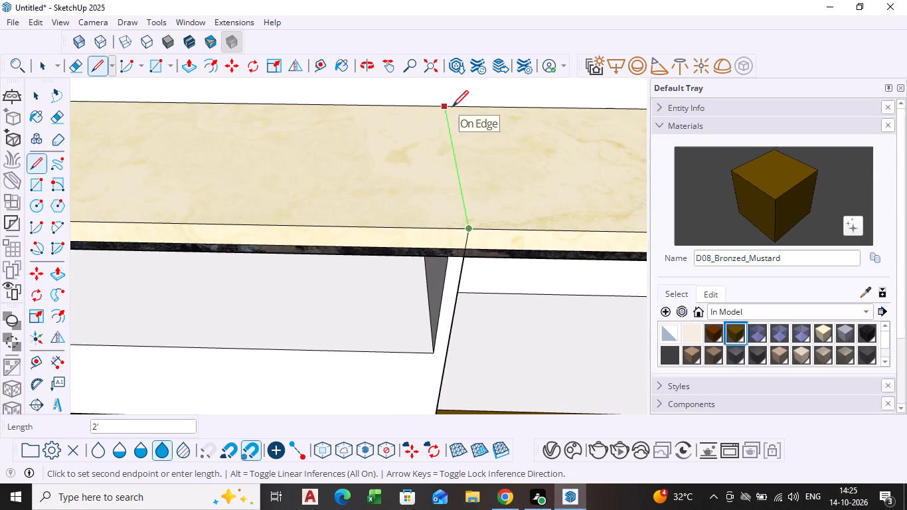
pyautogui.click(452, 108)
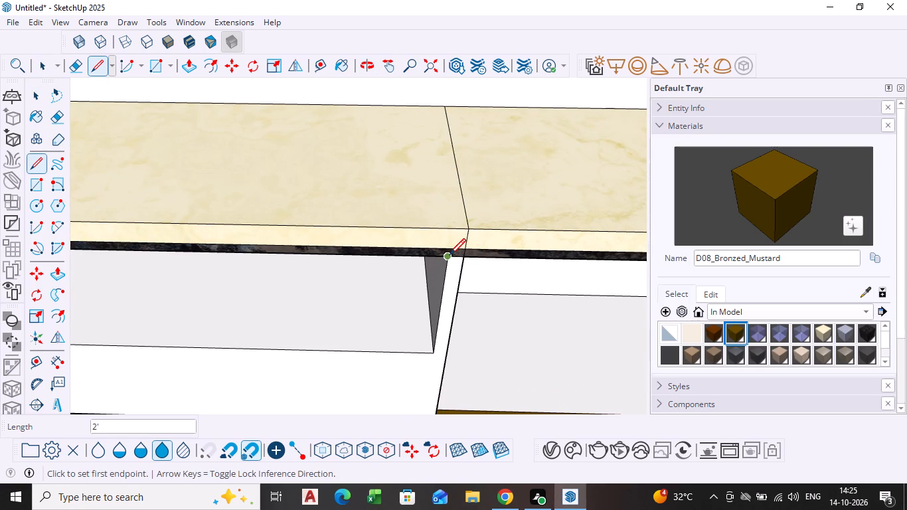
# Draw a second line from the end panel's inner edge up the countertop front about 3 7/16" and across its top 2' to the back.
pyautogui.click(450, 258)
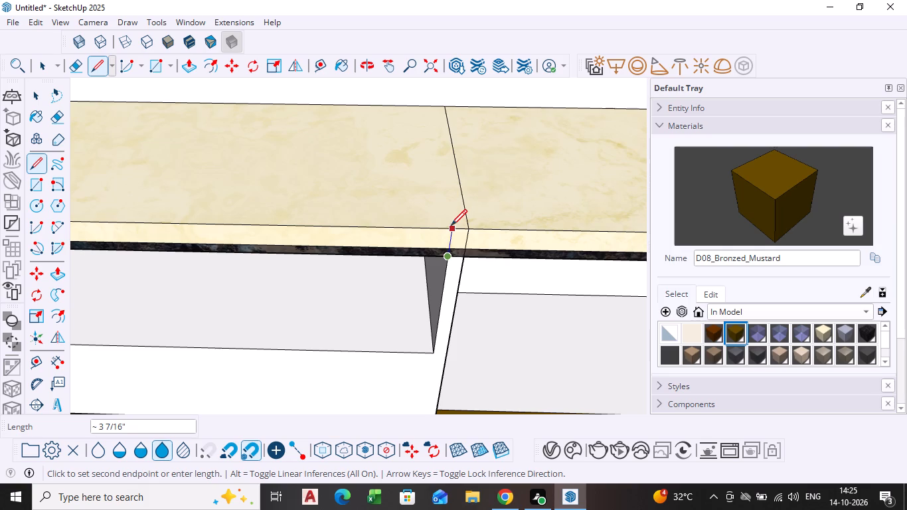
pyautogui.click(451, 227)
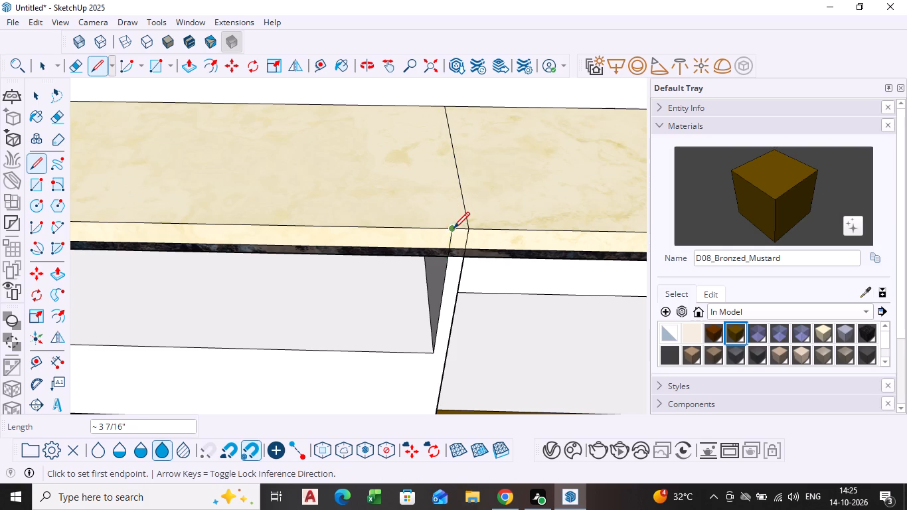
pyautogui.click(453, 230)
pyautogui.click(432, 103)
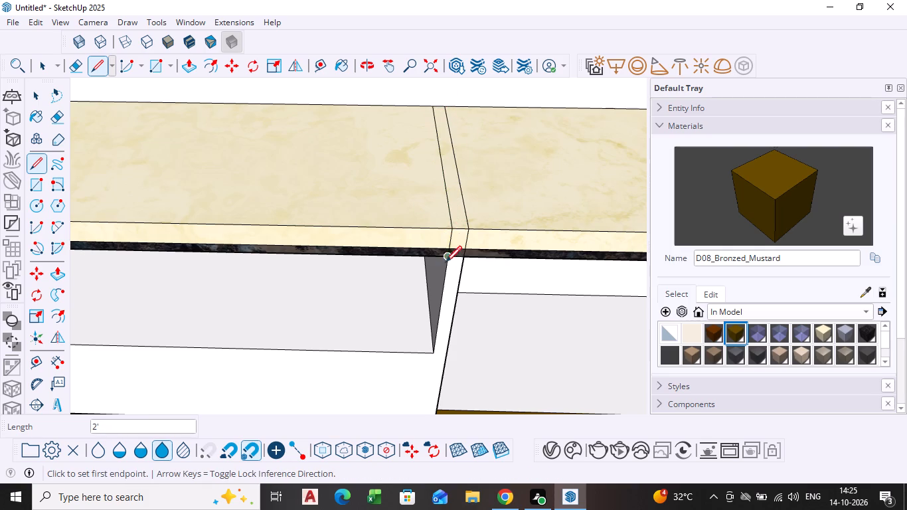
pyautogui.press('space')
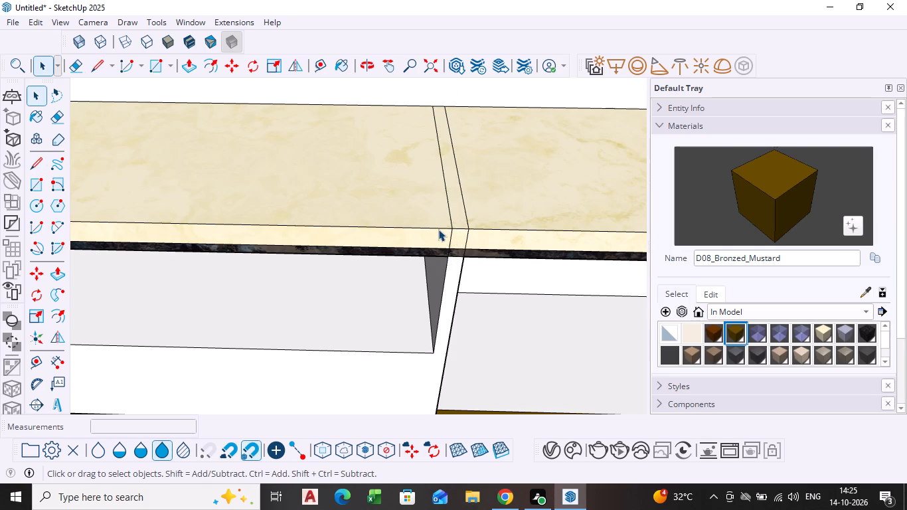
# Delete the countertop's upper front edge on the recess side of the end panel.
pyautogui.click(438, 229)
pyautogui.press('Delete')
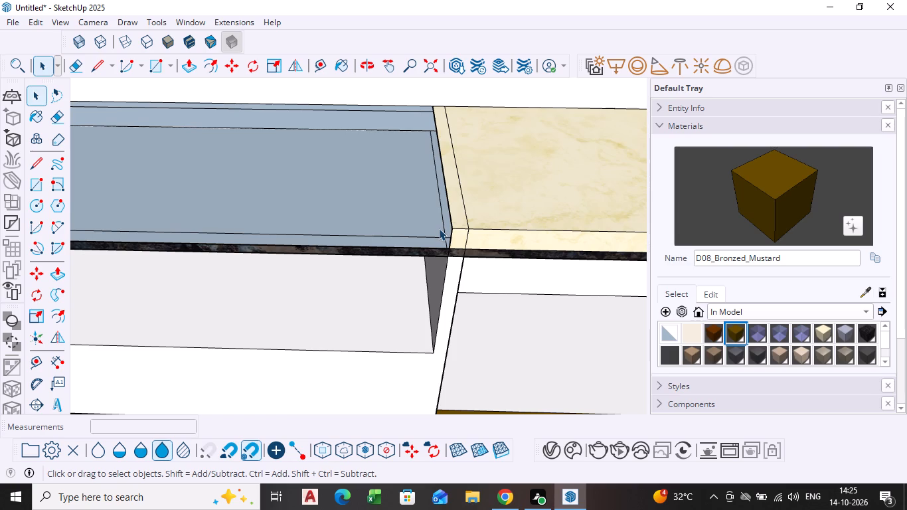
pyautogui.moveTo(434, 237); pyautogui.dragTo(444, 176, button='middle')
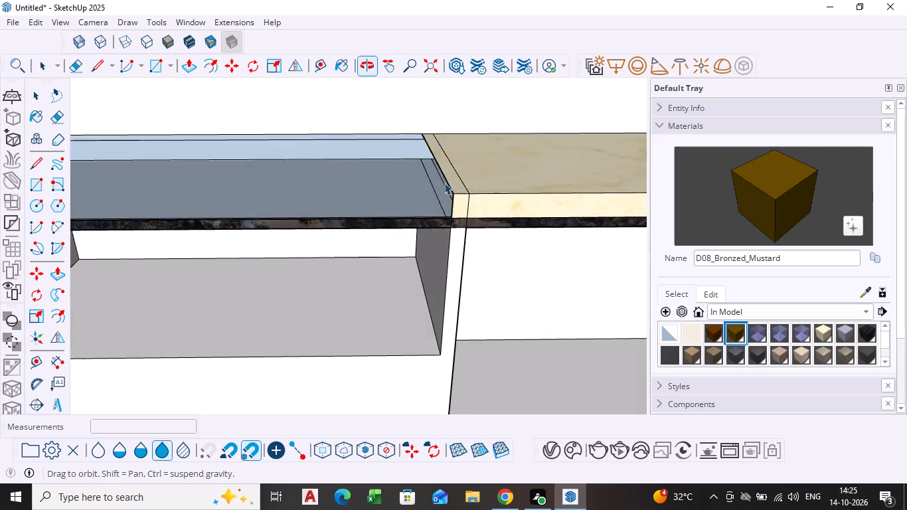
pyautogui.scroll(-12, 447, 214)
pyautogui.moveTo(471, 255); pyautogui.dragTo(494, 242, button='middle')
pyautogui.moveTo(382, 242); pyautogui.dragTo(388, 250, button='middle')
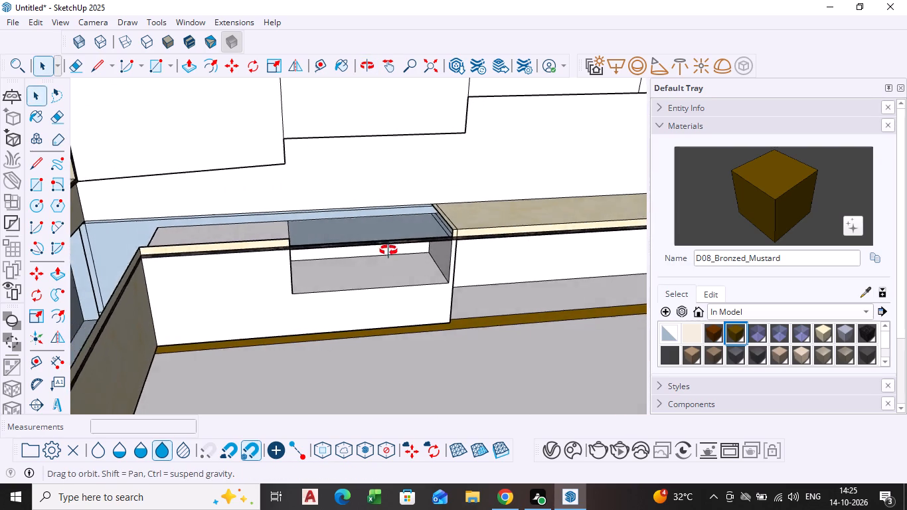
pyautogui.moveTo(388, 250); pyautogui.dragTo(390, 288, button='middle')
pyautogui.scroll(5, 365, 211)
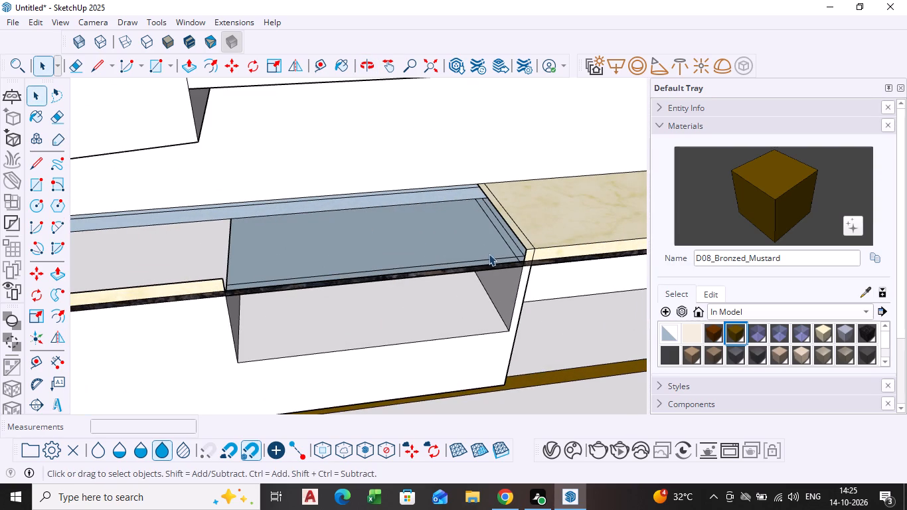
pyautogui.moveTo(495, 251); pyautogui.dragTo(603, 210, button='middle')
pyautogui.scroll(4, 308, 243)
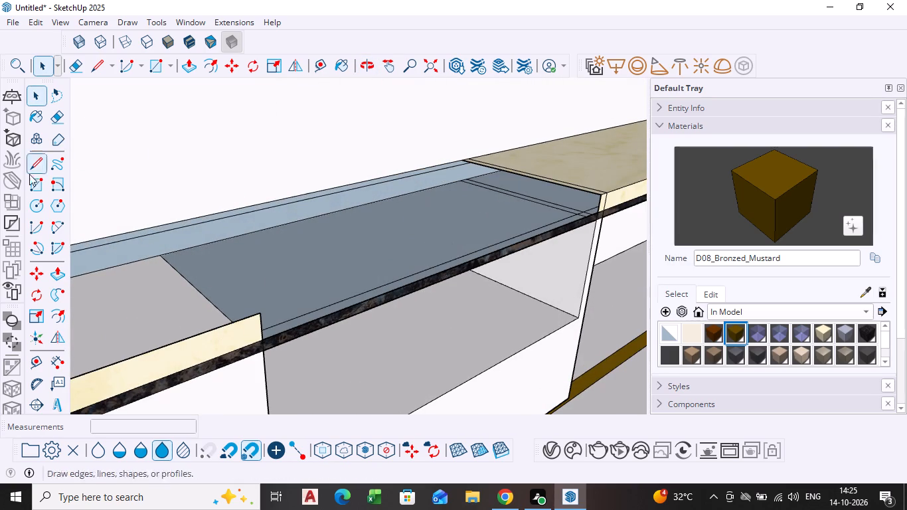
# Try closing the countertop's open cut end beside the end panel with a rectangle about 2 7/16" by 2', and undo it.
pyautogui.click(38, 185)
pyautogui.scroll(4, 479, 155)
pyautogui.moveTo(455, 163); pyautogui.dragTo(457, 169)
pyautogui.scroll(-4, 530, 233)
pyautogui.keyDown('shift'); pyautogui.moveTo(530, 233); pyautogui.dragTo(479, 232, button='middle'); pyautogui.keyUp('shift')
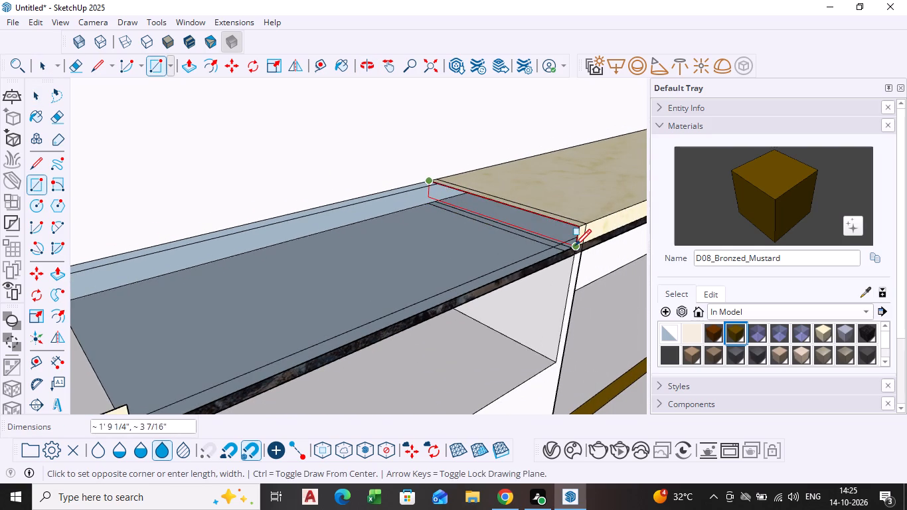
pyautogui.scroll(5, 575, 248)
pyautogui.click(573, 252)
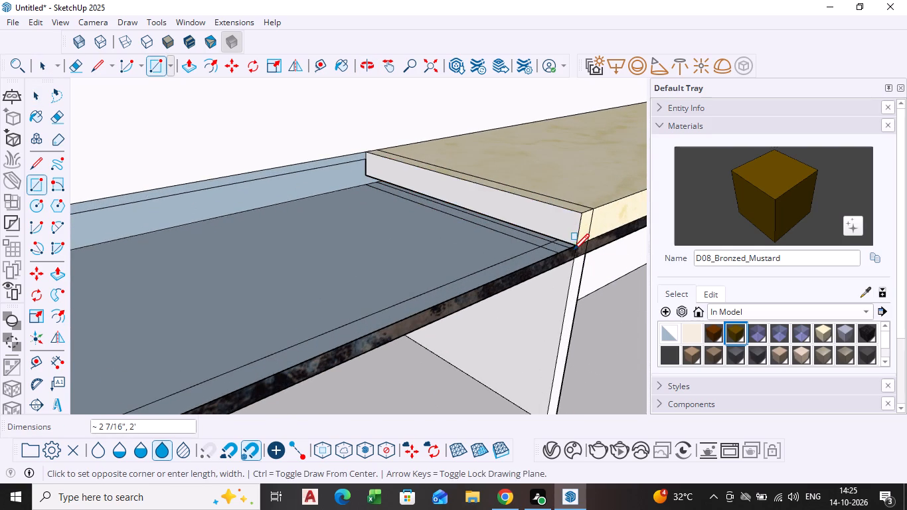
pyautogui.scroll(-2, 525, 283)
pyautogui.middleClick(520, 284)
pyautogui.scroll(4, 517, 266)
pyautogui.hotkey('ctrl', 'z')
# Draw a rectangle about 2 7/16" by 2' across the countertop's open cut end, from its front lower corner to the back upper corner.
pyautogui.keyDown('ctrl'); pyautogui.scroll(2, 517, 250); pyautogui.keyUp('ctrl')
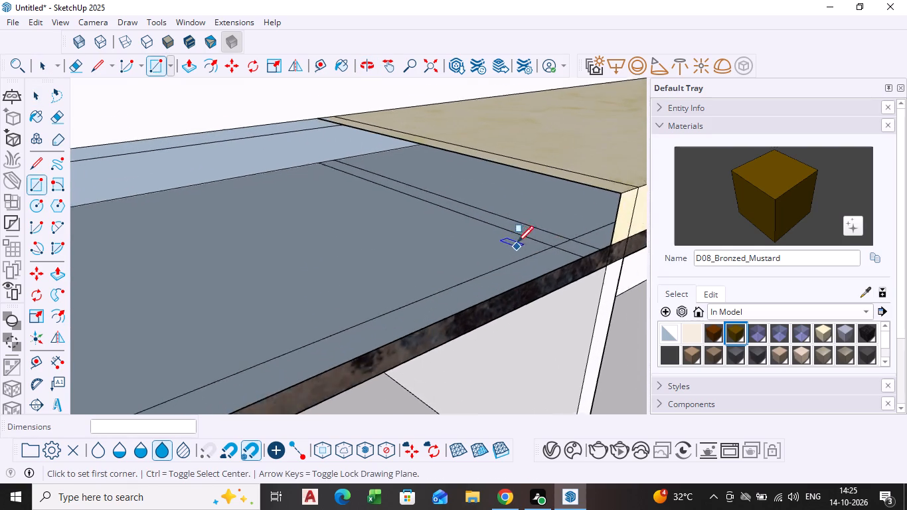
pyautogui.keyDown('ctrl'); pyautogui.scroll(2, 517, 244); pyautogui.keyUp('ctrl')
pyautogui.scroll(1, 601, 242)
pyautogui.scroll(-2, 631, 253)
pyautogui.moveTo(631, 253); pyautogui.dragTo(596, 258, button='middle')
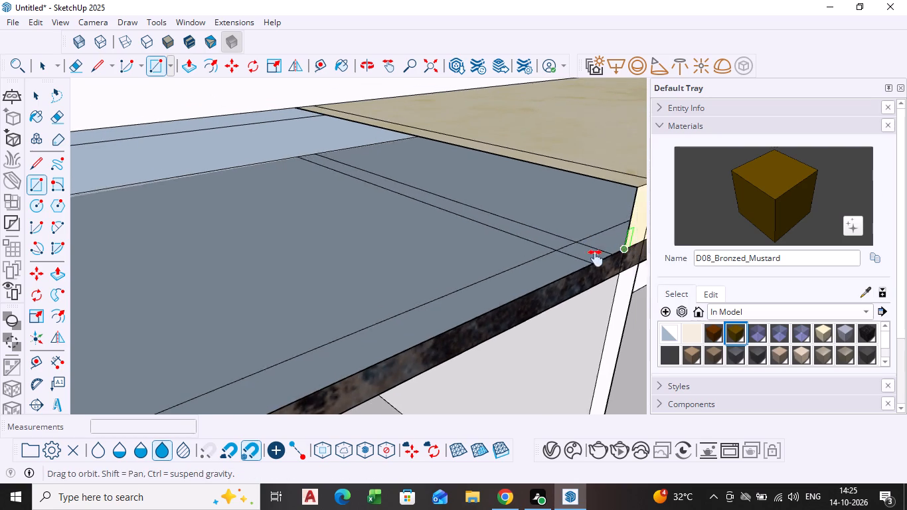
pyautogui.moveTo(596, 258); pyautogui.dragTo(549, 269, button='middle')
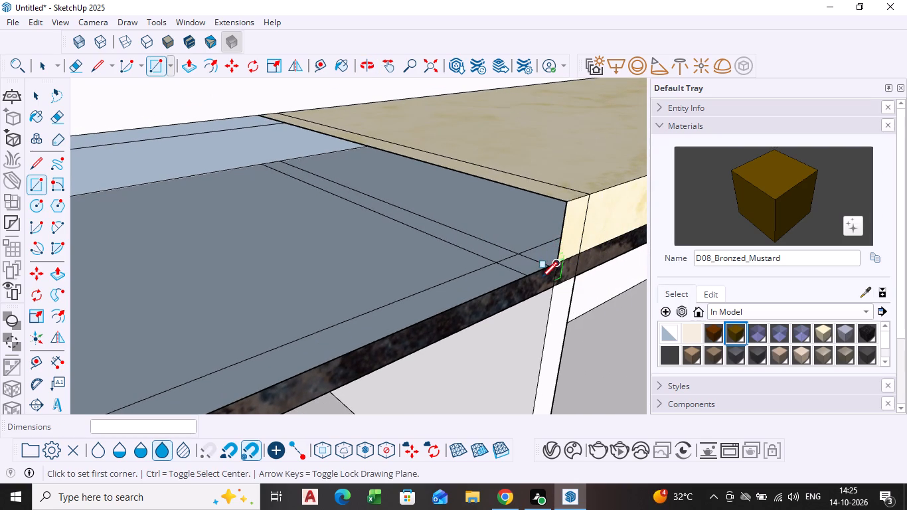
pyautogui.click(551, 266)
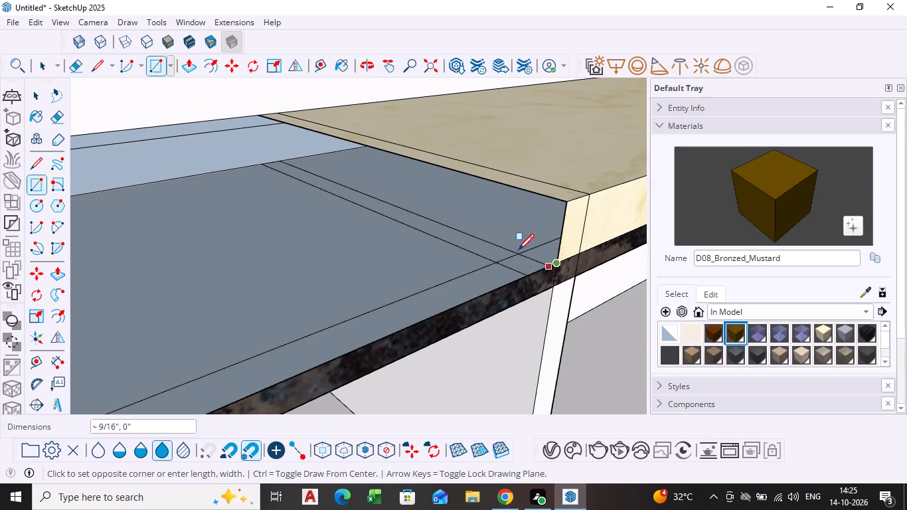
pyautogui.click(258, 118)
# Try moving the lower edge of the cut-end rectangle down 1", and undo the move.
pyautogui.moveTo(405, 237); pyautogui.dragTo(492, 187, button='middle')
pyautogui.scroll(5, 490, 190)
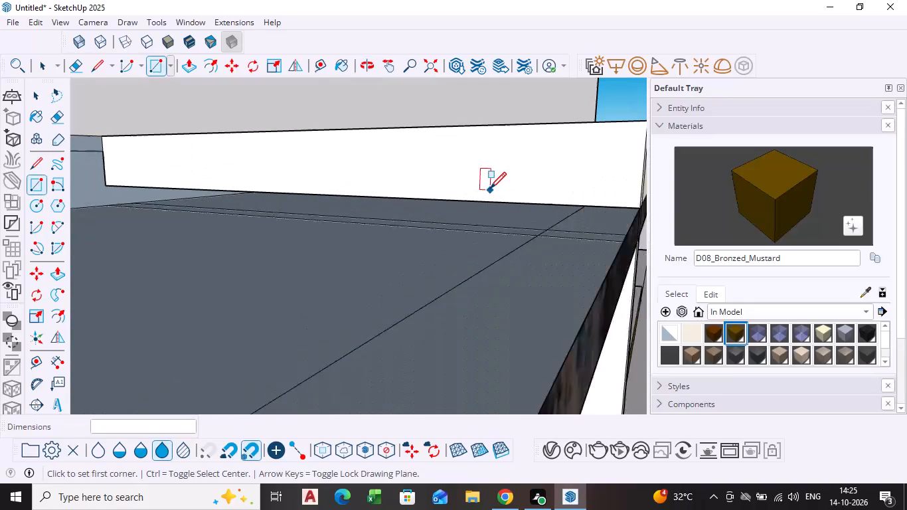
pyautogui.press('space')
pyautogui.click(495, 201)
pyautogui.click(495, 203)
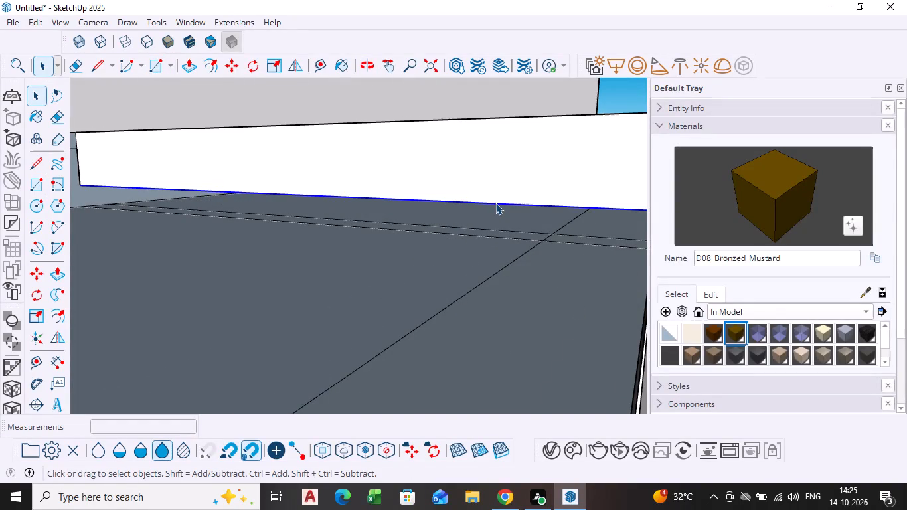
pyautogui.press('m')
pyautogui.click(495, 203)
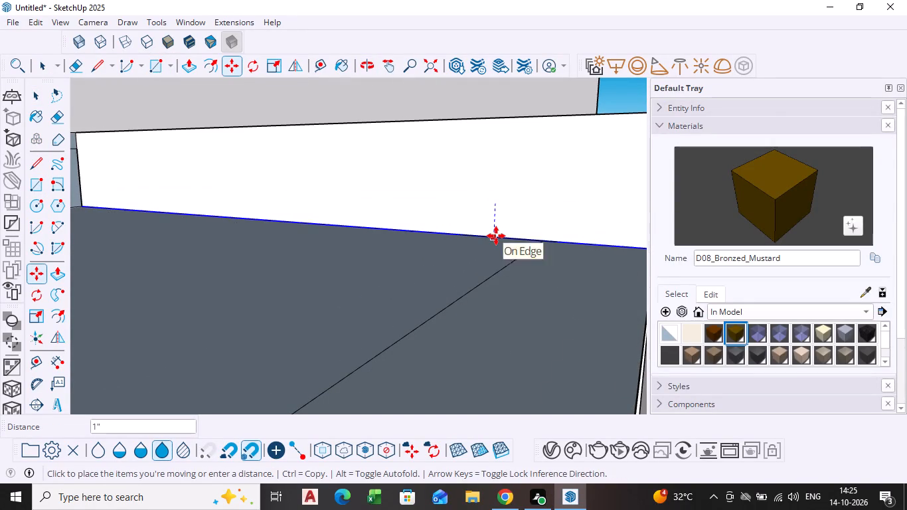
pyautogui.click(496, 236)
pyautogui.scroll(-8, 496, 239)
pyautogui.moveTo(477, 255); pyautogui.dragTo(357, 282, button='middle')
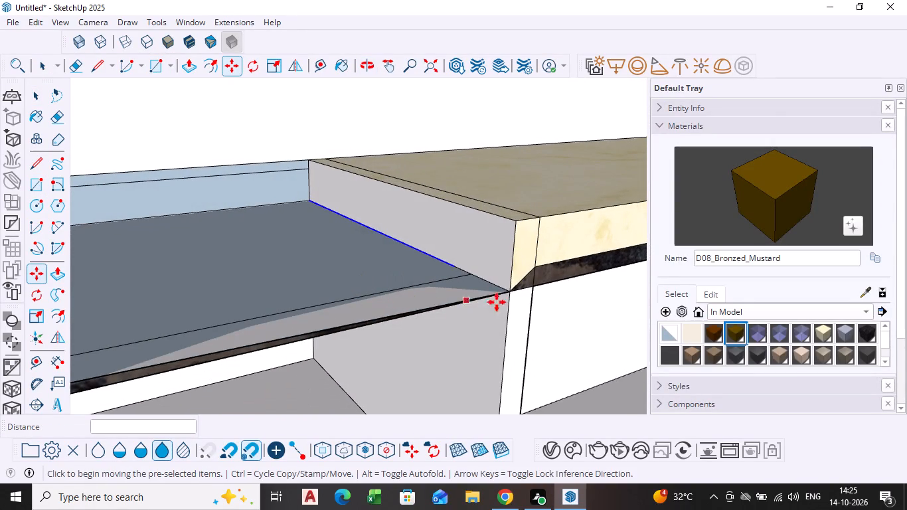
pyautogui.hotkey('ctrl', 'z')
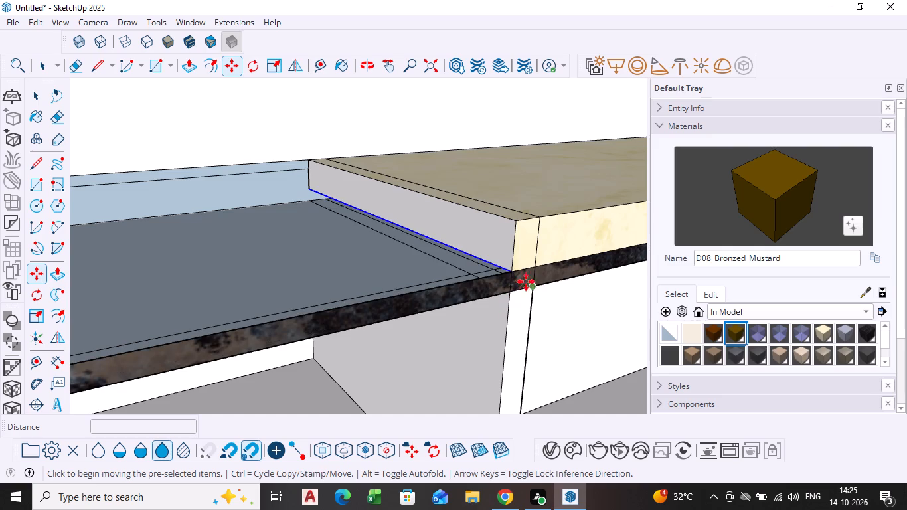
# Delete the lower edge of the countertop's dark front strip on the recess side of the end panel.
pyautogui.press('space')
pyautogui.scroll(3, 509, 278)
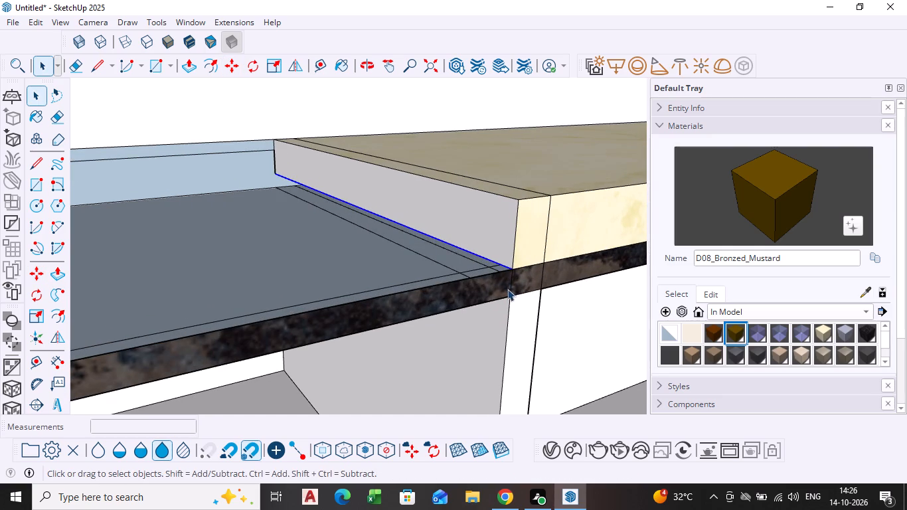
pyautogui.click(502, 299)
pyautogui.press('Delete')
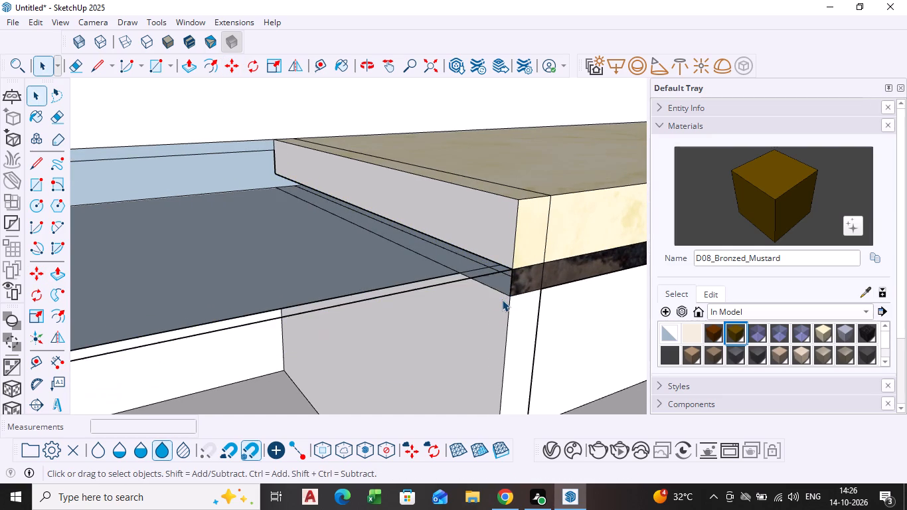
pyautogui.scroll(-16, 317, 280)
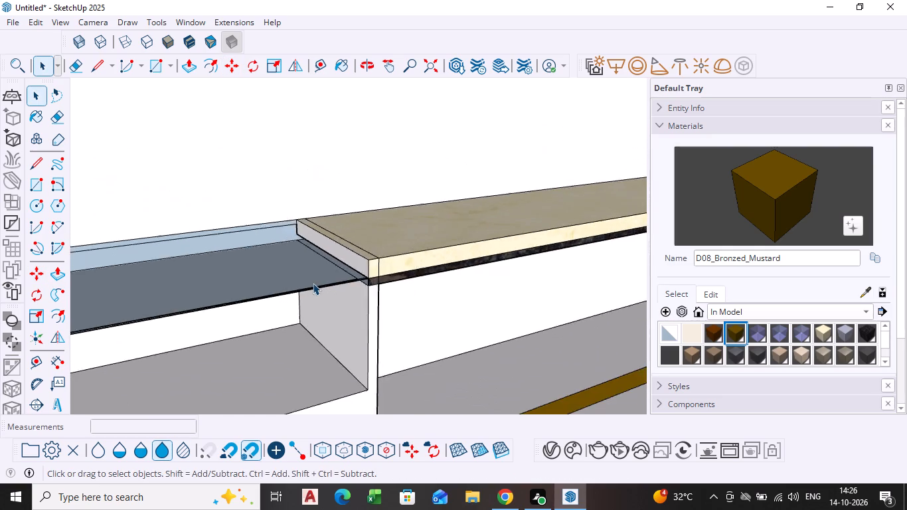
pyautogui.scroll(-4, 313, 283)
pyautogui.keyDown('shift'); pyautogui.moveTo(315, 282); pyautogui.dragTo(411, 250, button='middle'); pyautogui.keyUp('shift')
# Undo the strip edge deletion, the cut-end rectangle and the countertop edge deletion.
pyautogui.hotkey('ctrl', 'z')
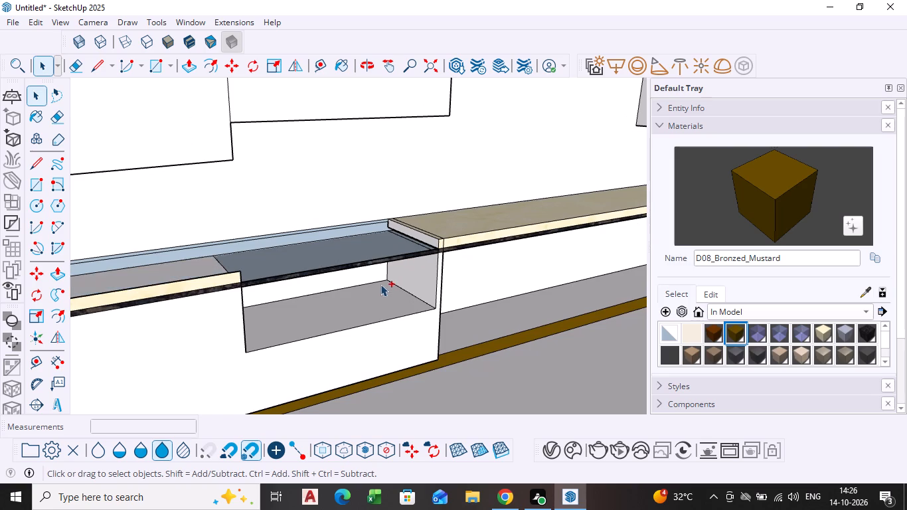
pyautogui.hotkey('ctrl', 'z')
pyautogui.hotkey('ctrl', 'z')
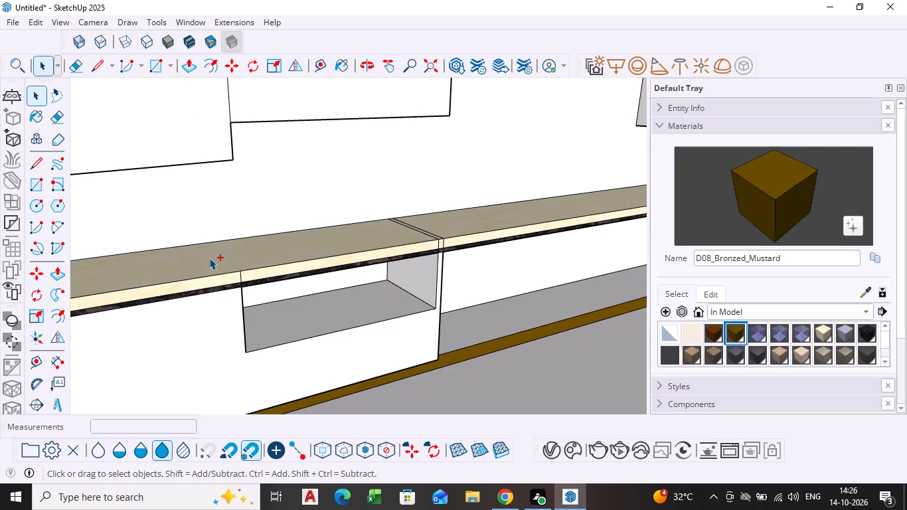
# Draw a 2' line across the countertop top from its front edge to the back, aligned with the recess side opposite the end panel.
pyautogui.scroll(-1, 209, 258)
pyautogui.moveTo(208, 260); pyautogui.dragTo(179, 313, button='middle')
pyautogui.press('l')
pyautogui.scroll(3, 198, 301)
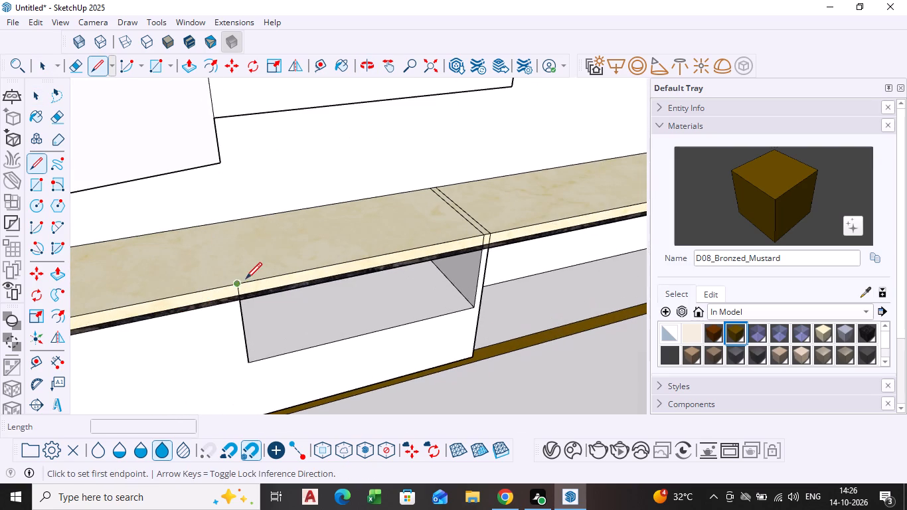
pyautogui.click(239, 282)
pyautogui.click(225, 224)
pyautogui.moveTo(249, 301); pyautogui.dragTo(251, 365, button='middle')
pyautogui.moveTo(244, 347); pyautogui.dragTo(234, 256, button='middle')
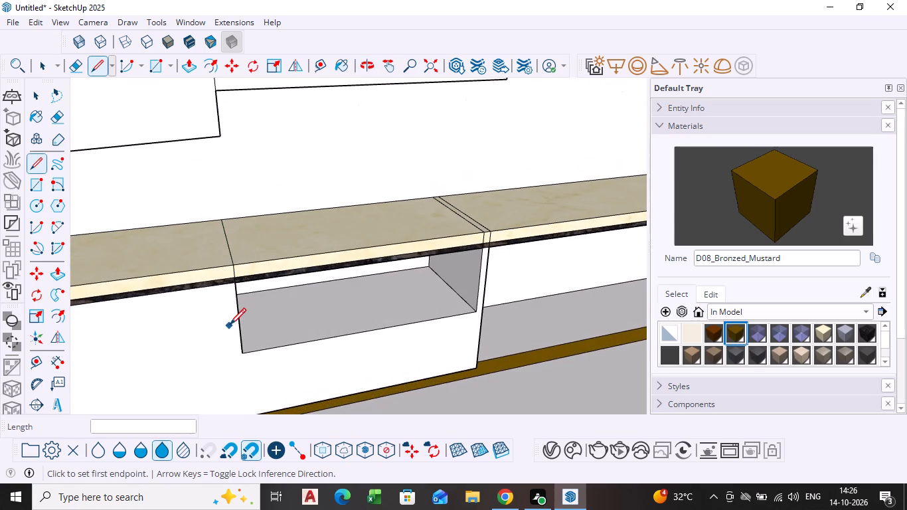
pyautogui.press('space')
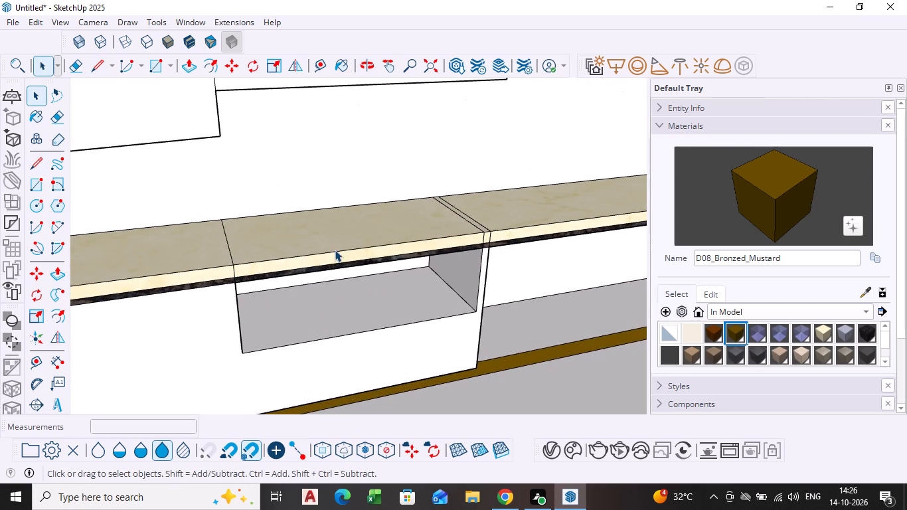
# Delete the countertop's upper front edge between the two division lines over the recess.
pyautogui.click(335, 250)
pyautogui.press('Delete')
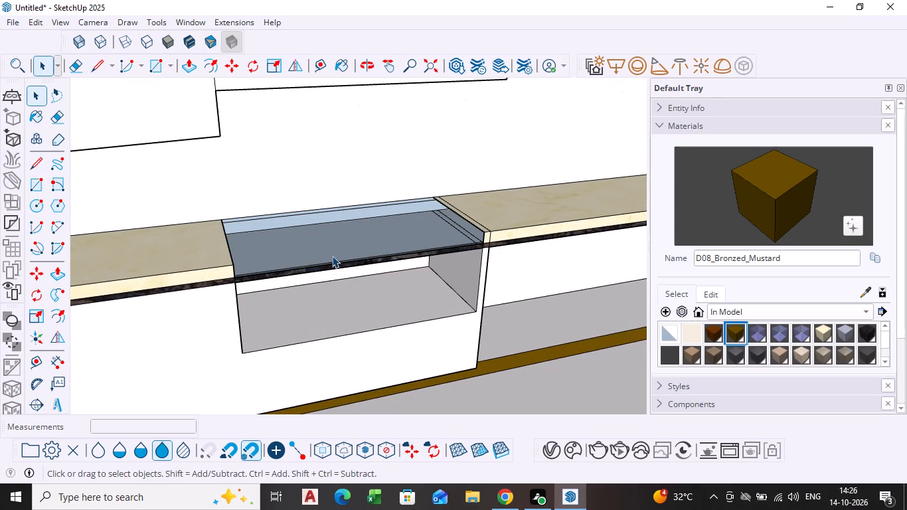
# Delete the upper edge of the dark front strip spanning the recess.
pyautogui.moveTo(307, 268); pyautogui.dragTo(185, 268, button='middle')
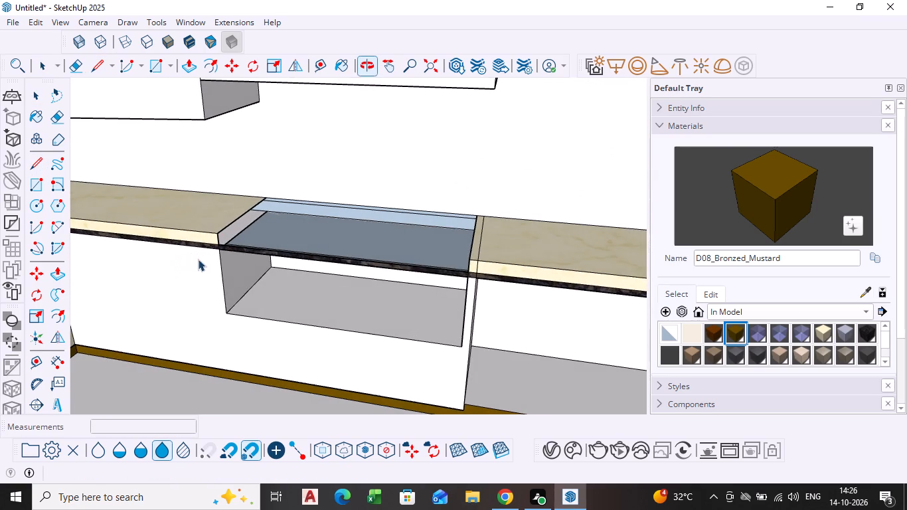
pyautogui.moveTo(260, 246); pyautogui.dragTo(234, 247, button='middle')
pyautogui.scroll(10, 242, 236)
pyautogui.moveTo(152, 236); pyautogui.dragTo(157, 249, button='middle')
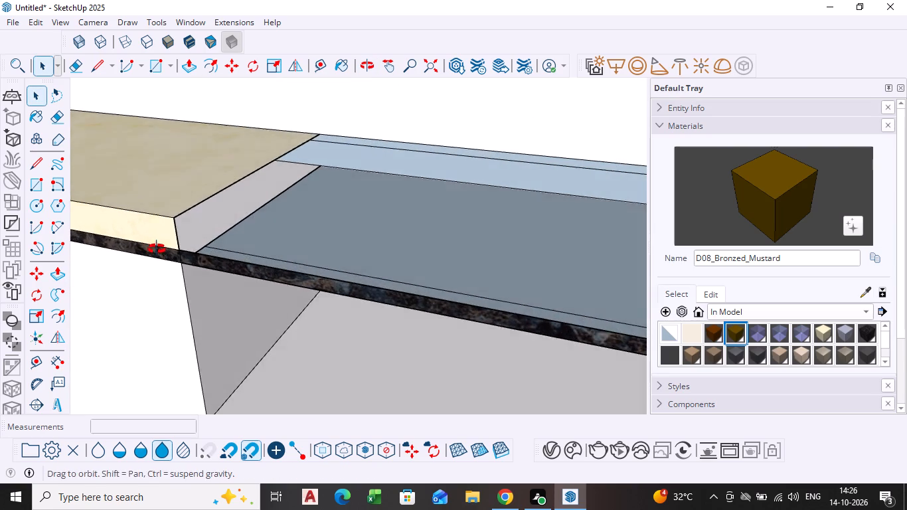
pyautogui.moveTo(157, 249); pyautogui.dragTo(162, 256, button='middle')
pyautogui.scroll(8, 214, 274)
pyautogui.moveTo(200, 266); pyautogui.dragTo(201, 351, button='middle')
pyautogui.scroll(-1, 201, 355)
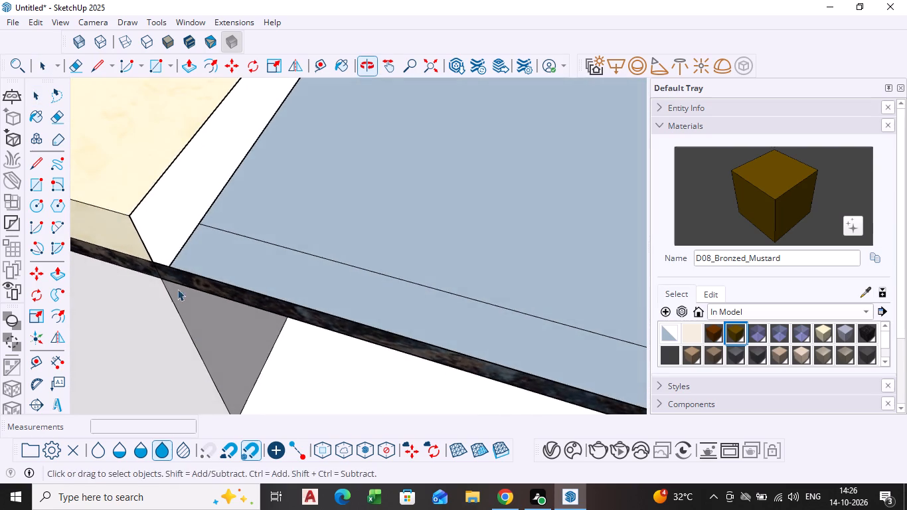
pyautogui.moveTo(173, 259); pyautogui.dragTo(242, 177, button='middle')
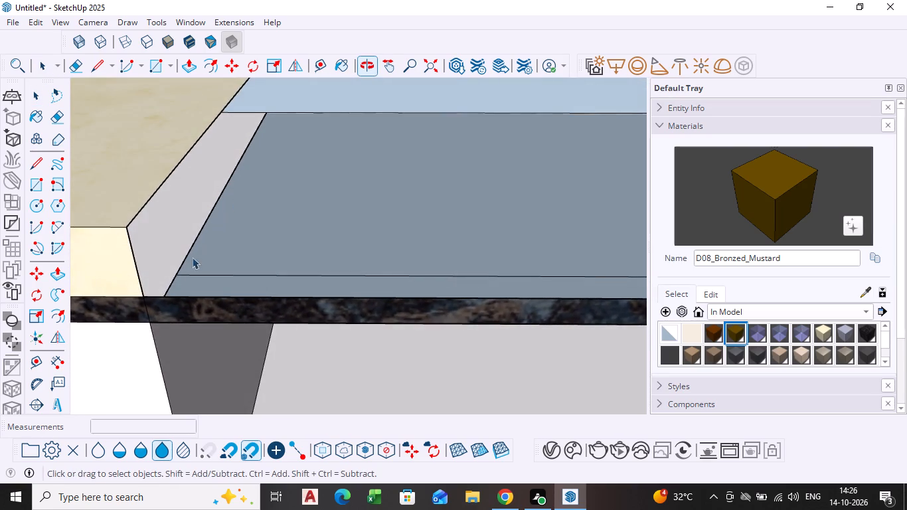
pyautogui.scroll(4, 190, 262)
pyautogui.click(168, 315)
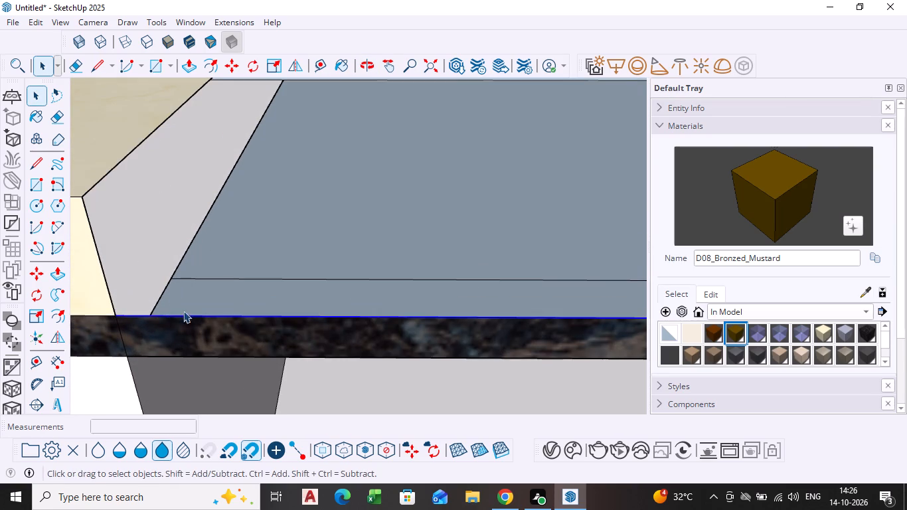
pyautogui.scroll(-20, 208, 301)
pyautogui.scroll(-8, 208, 301)
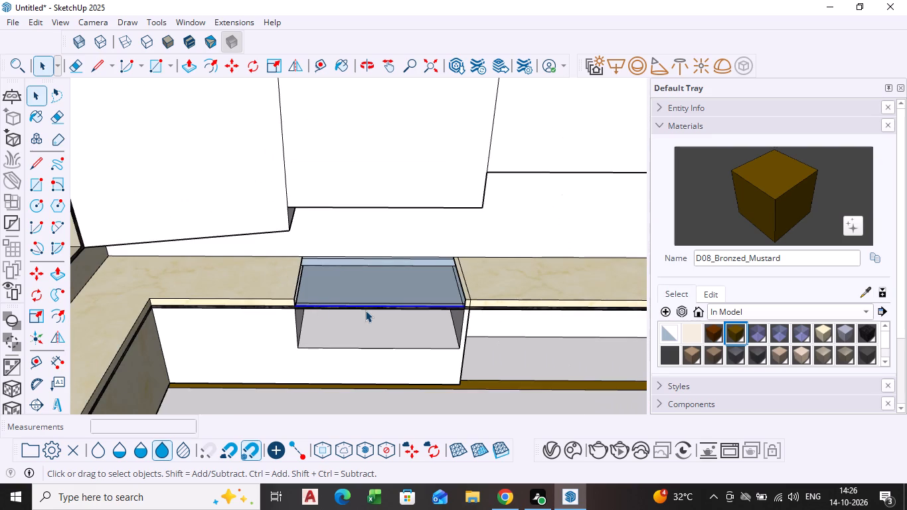
pyautogui.press('Delete')
# Delete the remaining lower front edge and the line behind it to open the recess from above.
pyautogui.scroll(7, 365, 311)
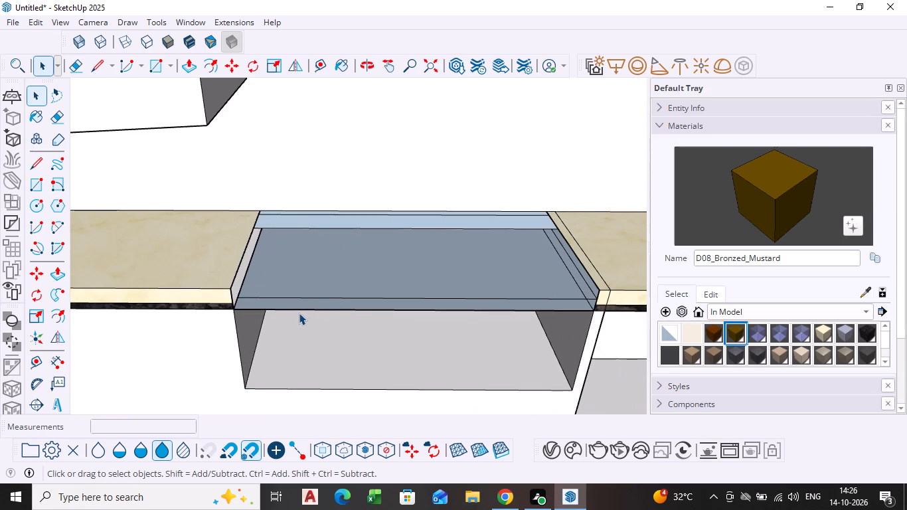
pyautogui.click(303, 309)
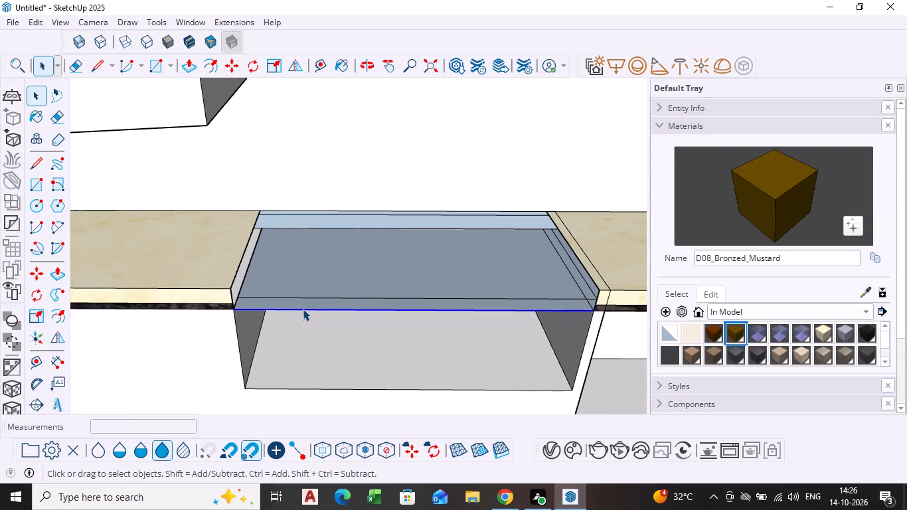
pyautogui.press('Delete')
pyautogui.click(413, 297)
pyautogui.press('Delete')
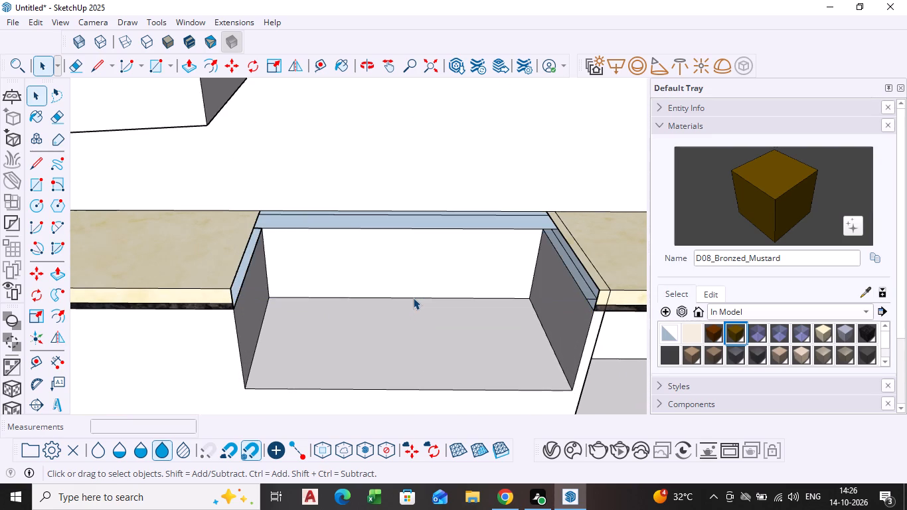
# Examine the open cut ends of the countertop on both sides of the recess.
pyautogui.scroll(-2, 413, 297)
pyautogui.moveTo(413, 297); pyautogui.dragTo(282, 215, button='middle')
pyautogui.scroll(2, 305, 254)
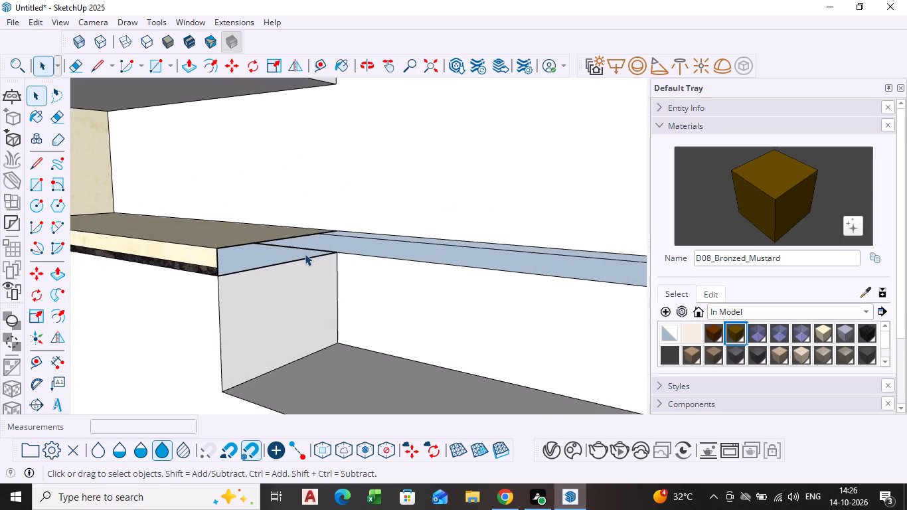
pyautogui.scroll(2, 305, 254)
pyautogui.moveTo(298, 267); pyautogui.dragTo(278, 269, button='middle')
pyautogui.scroll(-1, 321, 286)
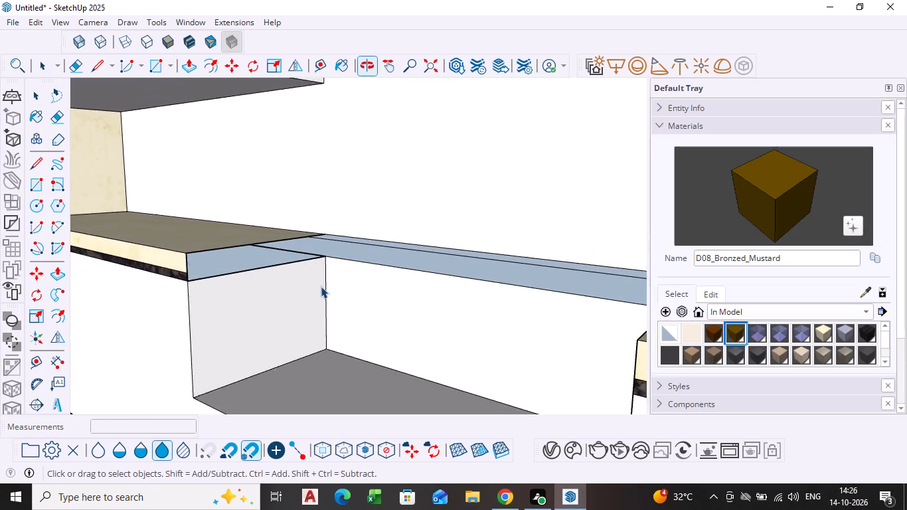
pyautogui.scroll(-7, 321, 286)
pyautogui.keyDown('shift'); pyautogui.moveTo(321, 286); pyautogui.dragTo(256, 270, button='middle'); pyautogui.keyUp('shift')
pyautogui.moveTo(256, 298); pyautogui.dragTo(568, 289, button='middle')
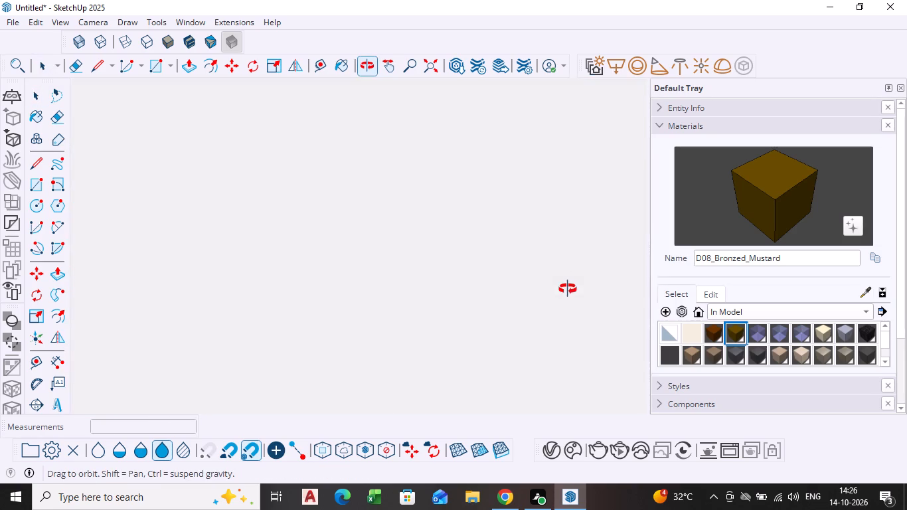
pyautogui.moveTo(568, 289); pyautogui.dragTo(434, 274, button='middle')
pyautogui.scroll(12, 438, 270)
pyautogui.moveTo(501, 250); pyautogui.dragTo(582, 252, button='middle')
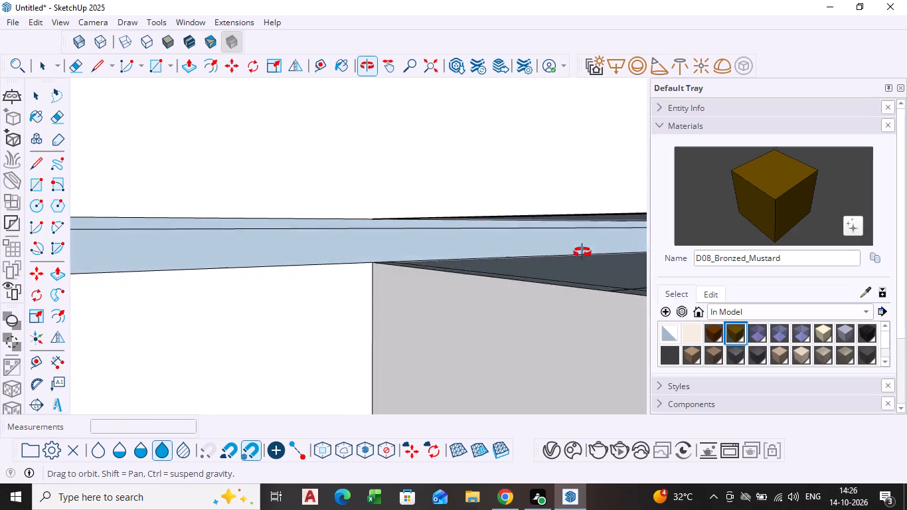
pyautogui.moveTo(582, 252); pyautogui.dragTo(512, 250, button='middle')
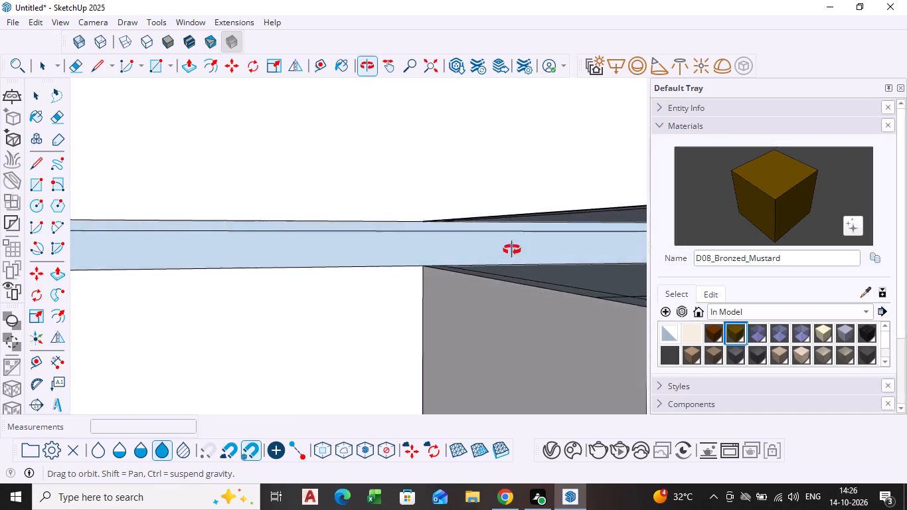
pyautogui.moveTo(512, 250); pyautogui.dragTo(284, 266, button='middle')
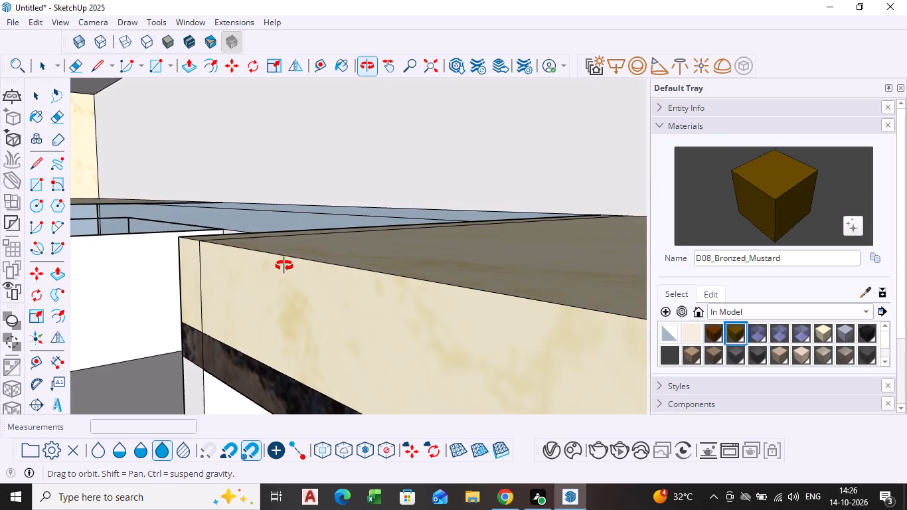
pyautogui.moveTo(284, 266); pyautogui.dragTo(327, 269, button='middle')
pyautogui.scroll(-4, 206, 250)
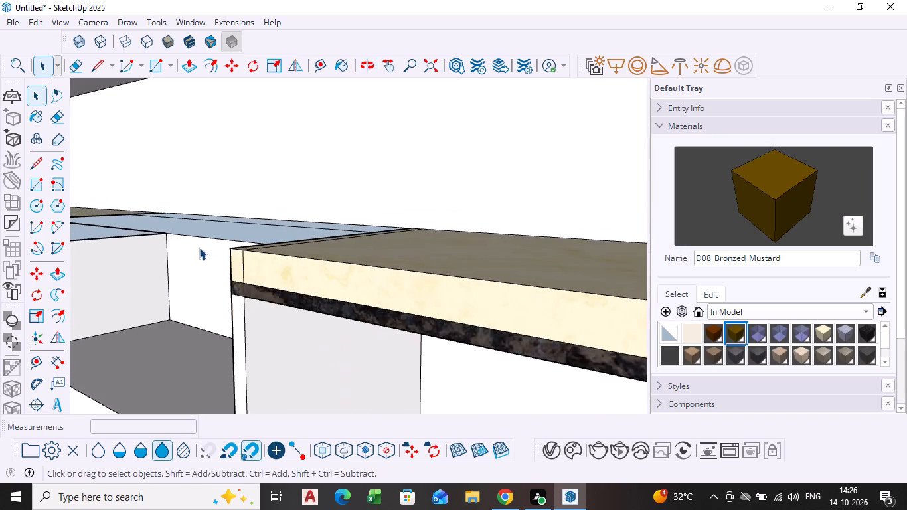
# Close the countertop's cut end opposite the end panel with a rectangle 2' by about 3 7/16".
pyautogui.scroll(-4, 199, 248)
pyautogui.keyDown('shift'); pyautogui.moveTo(198, 247); pyautogui.dragTo(384, 230, button='middle'); pyautogui.keyUp('shift')
pyautogui.moveTo(339, 258); pyautogui.dragTo(282, 276, button='middle')
pyautogui.scroll(5, 300, 227)
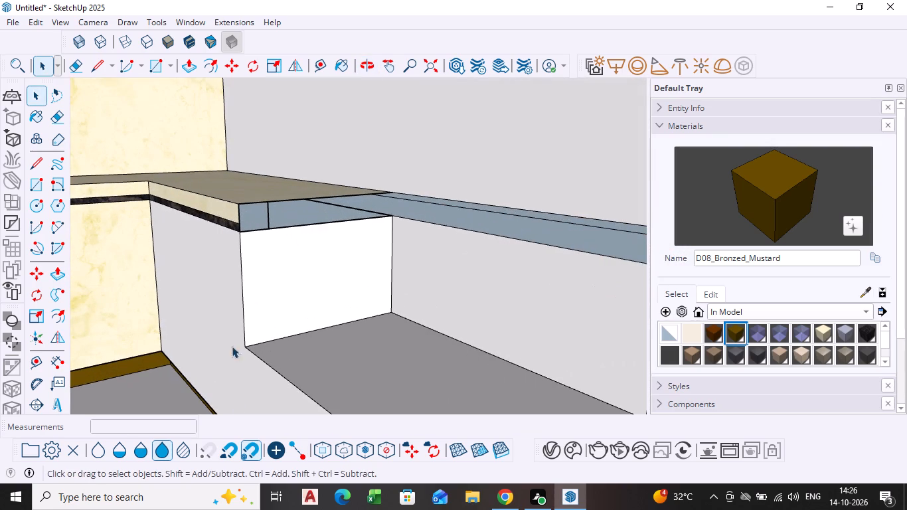
pyautogui.click(35, 179)
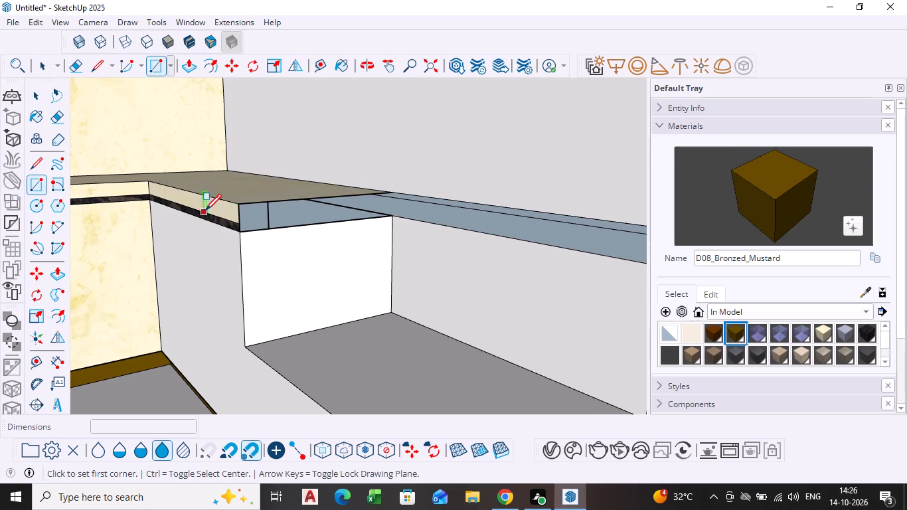
pyautogui.click(241, 204)
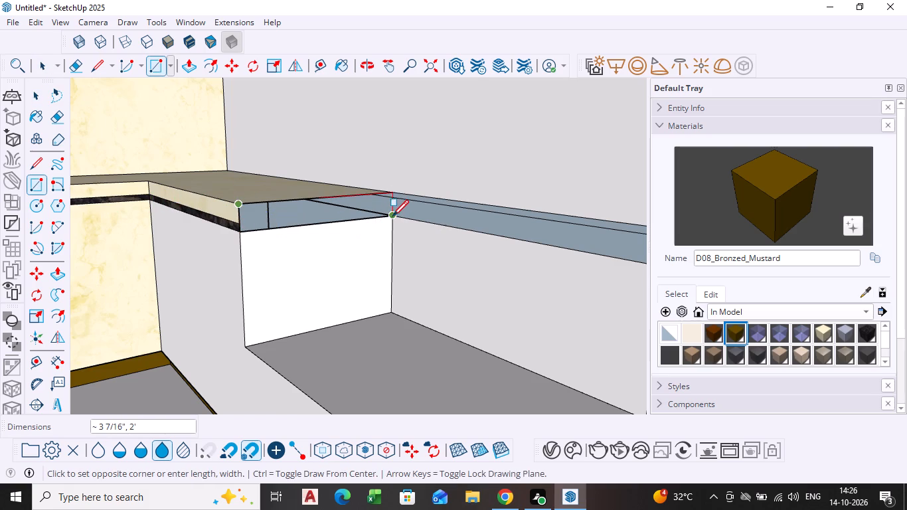
pyautogui.click(392, 217)
# Close the countertop's cut end above the end panel with a rectangle 2' by about 3 7/16".
pyautogui.scroll(-10, 380, 236)
pyautogui.keyDown('shift'); pyautogui.moveTo(371, 256); pyautogui.dragTo(250, 216, button='middle'); pyautogui.keyUp('shift')
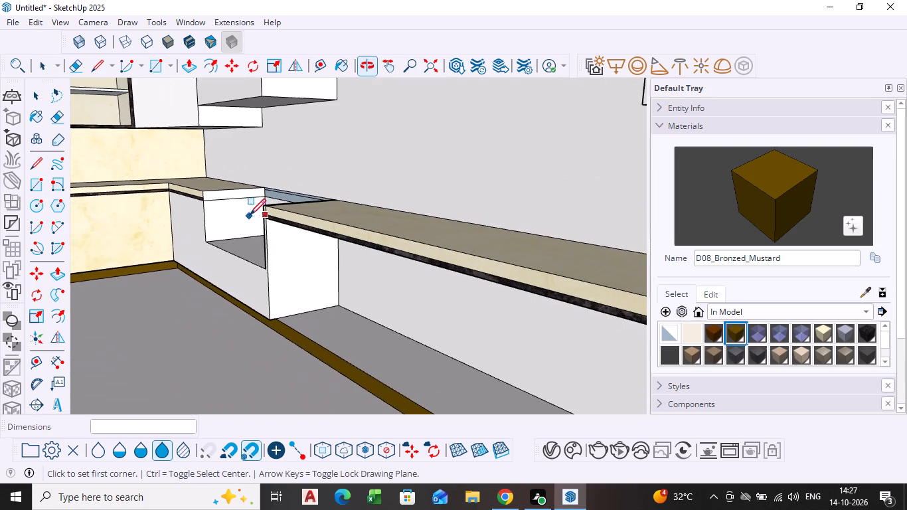
pyautogui.moveTo(246, 280); pyautogui.dragTo(571, 307, button='middle')
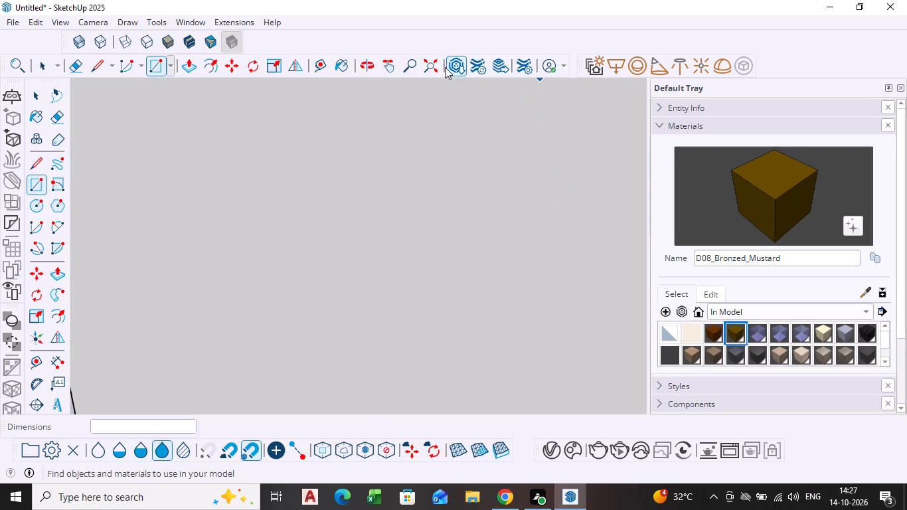
pyautogui.click(434, 66)
pyautogui.scroll(13, 445, 151)
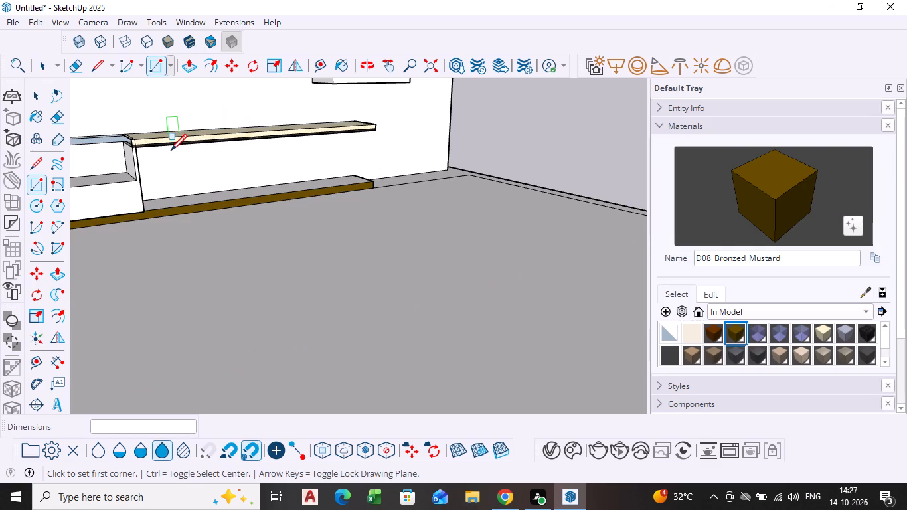
pyautogui.keyDown('shift'); pyautogui.moveTo(171, 153); pyautogui.dragTo(278, 218, button='middle'); pyautogui.keyUp('shift')
pyautogui.scroll(20, 233, 212)
pyautogui.scroll(1, 233, 212)
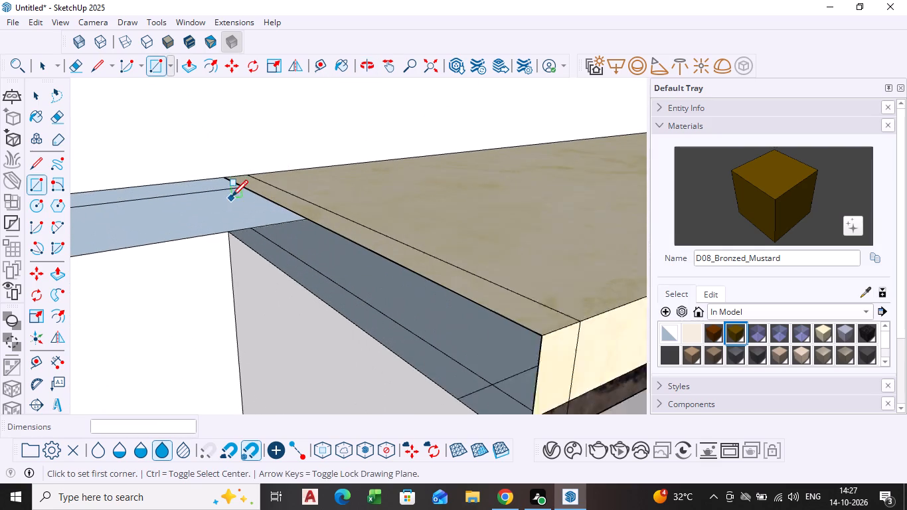
pyautogui.click(227, 236)
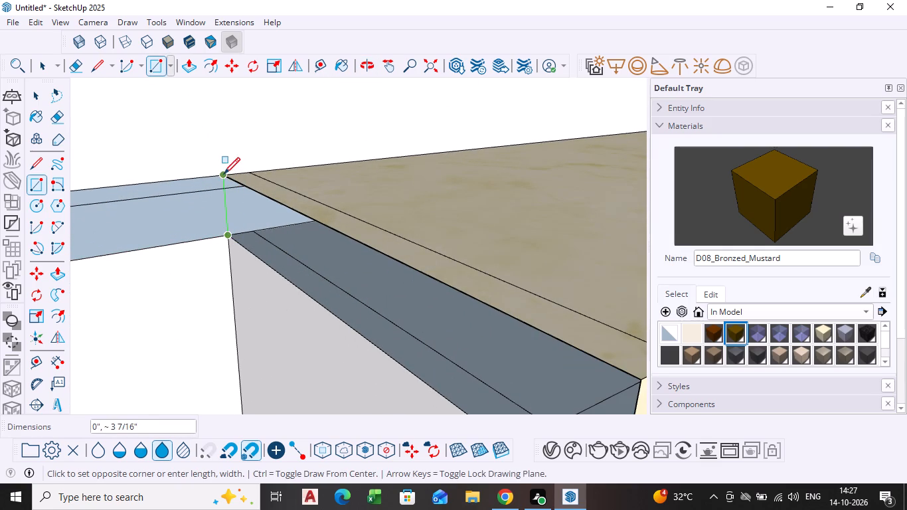
pyautogui.scroll(-5, 315, 235)
pyautogui.moveTo(325, 254); pyautogui.dragTo(270, 214, button='middle')
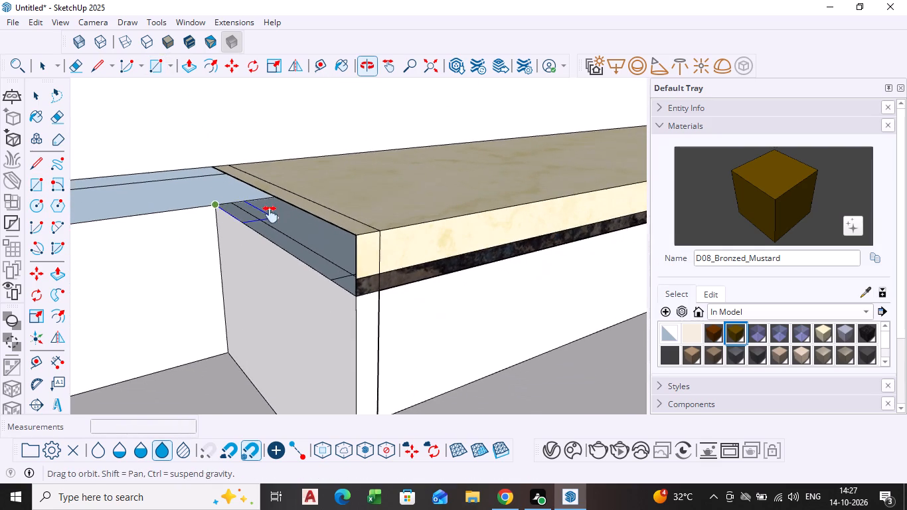
pyautogui.moveTo(270, 214); pyautogui.dragTo(270, 214, button='middle')
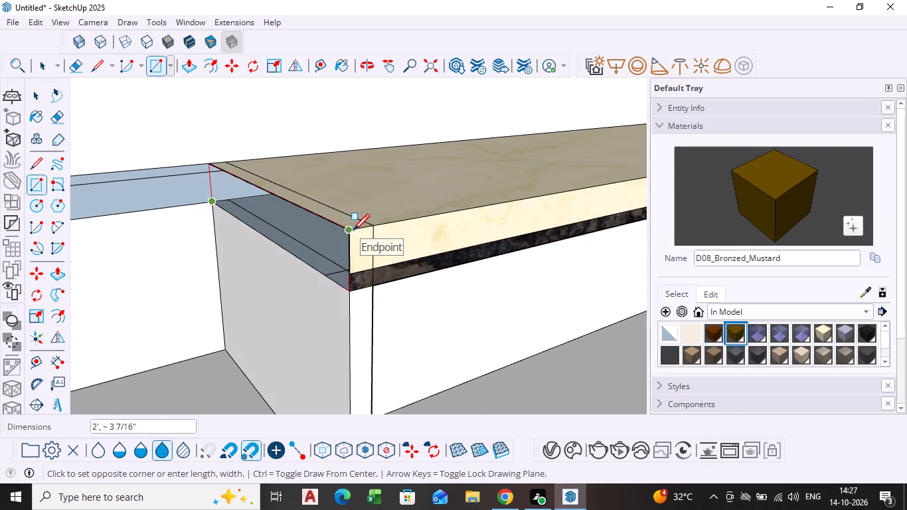
pyautogui.click(346, 232)
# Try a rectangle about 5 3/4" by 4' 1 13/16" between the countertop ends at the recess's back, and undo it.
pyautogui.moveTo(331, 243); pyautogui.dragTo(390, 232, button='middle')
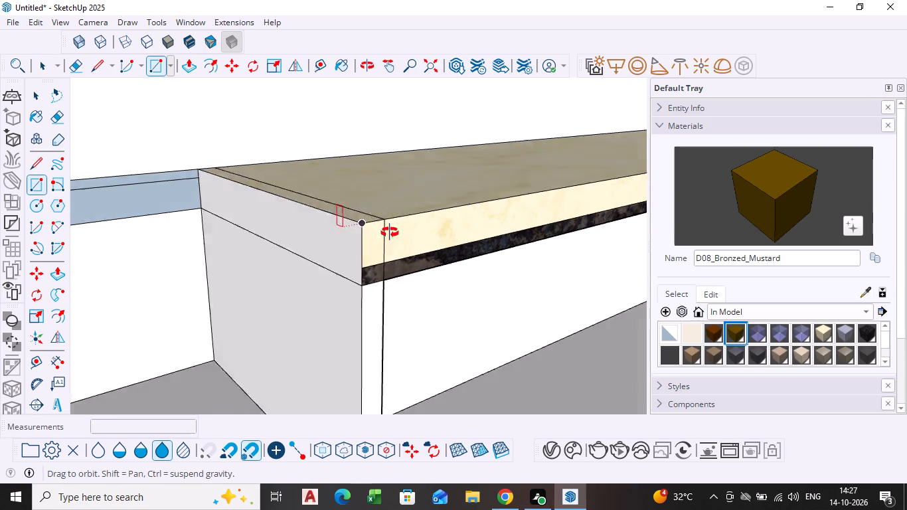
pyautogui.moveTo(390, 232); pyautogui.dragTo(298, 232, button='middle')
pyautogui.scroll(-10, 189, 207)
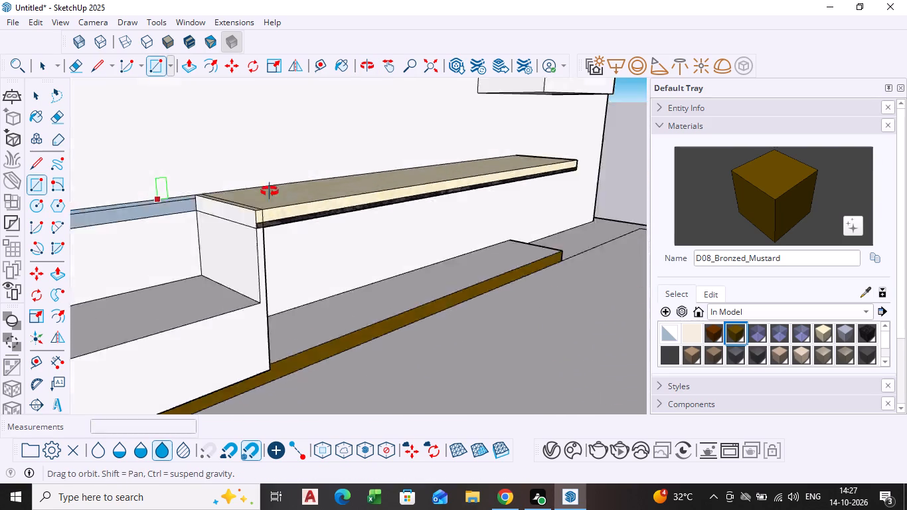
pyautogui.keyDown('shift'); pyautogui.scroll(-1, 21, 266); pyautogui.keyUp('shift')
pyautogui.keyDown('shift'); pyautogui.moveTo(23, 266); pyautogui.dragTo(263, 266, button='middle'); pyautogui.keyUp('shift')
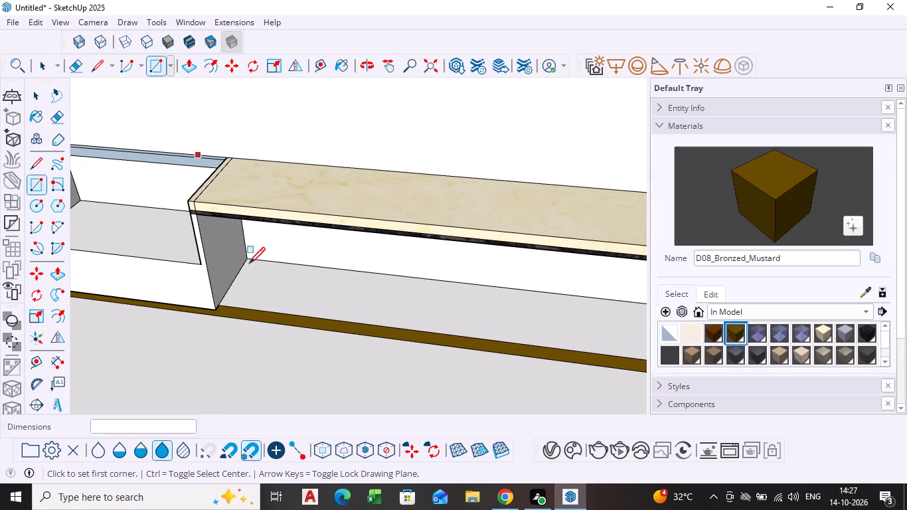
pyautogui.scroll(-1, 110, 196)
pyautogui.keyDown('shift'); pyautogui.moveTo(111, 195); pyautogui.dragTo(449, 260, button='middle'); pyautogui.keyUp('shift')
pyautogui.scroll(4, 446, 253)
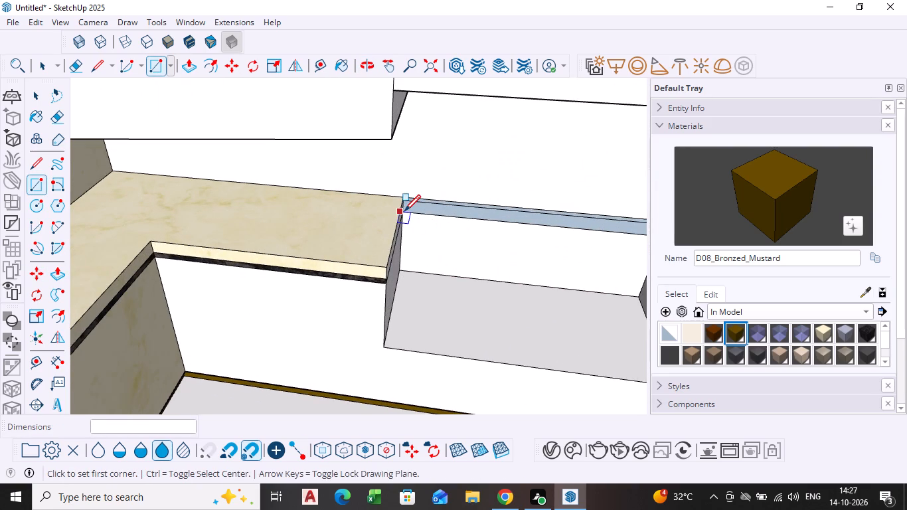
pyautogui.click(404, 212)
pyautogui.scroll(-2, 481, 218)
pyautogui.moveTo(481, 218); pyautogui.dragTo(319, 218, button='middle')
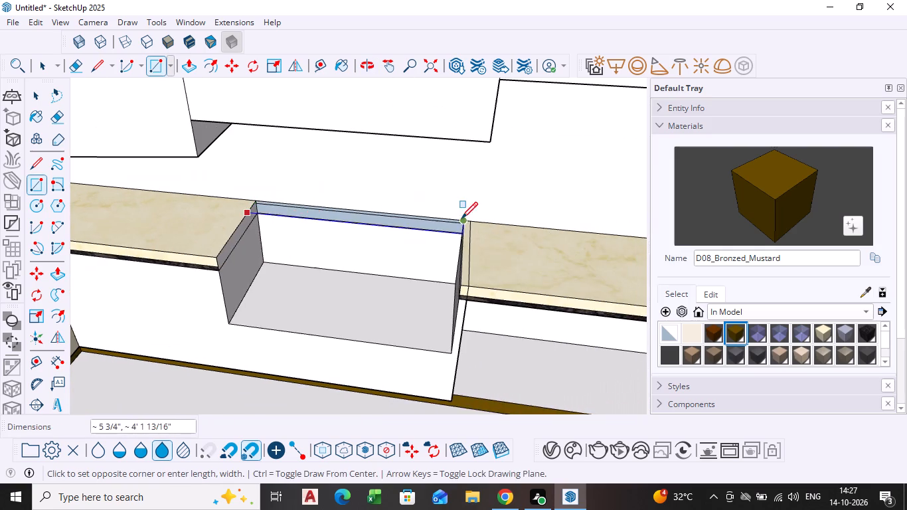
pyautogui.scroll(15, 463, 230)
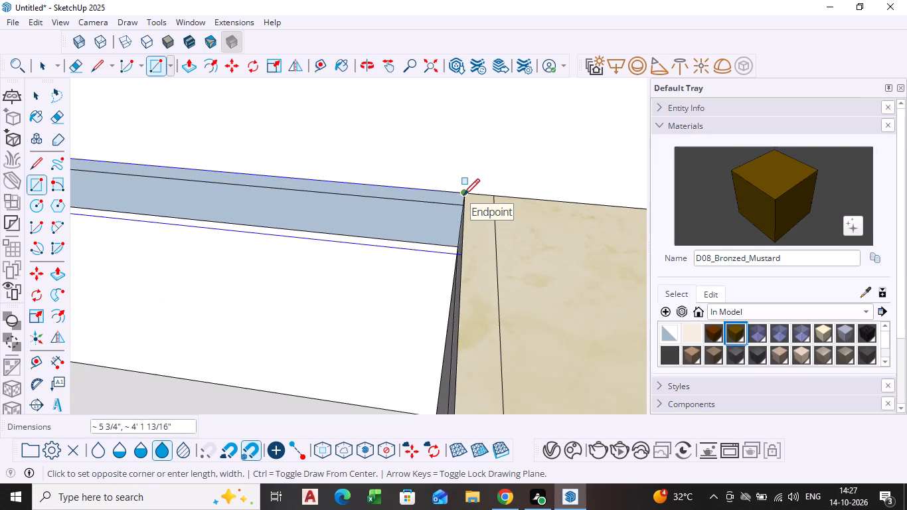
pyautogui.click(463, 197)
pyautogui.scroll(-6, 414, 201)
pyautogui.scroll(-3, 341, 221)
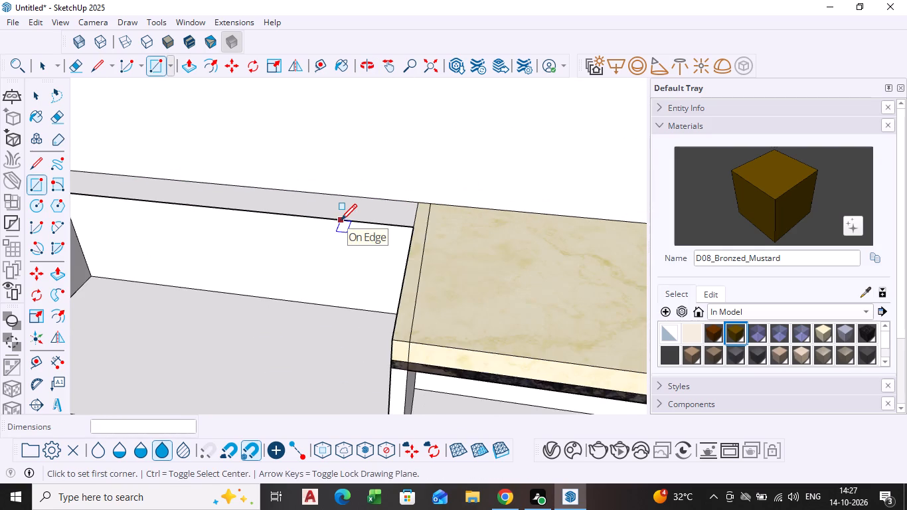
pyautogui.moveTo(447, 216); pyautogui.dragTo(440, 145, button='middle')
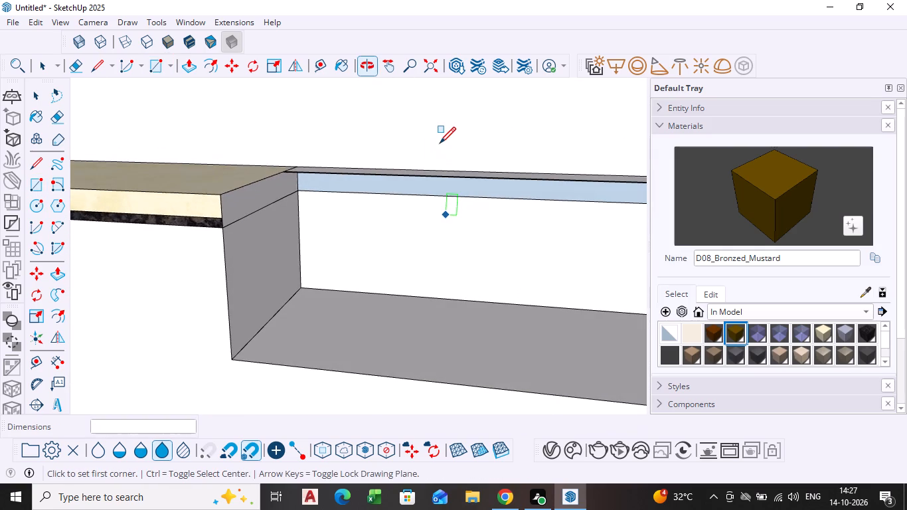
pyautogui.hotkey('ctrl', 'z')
# Draw an upright rectangle about 4' 1 13/16" by 3 7/16" over the blue back strip between the two closed countertop ends.
pyautogui.scroll(-2, 407, 197)
pyautogui.keyDown('shift'); pyautogui.moveTo(404, 197); pyautogui.dragTo(401, 197, button='middle'); pyautogui.keyUp('shift')
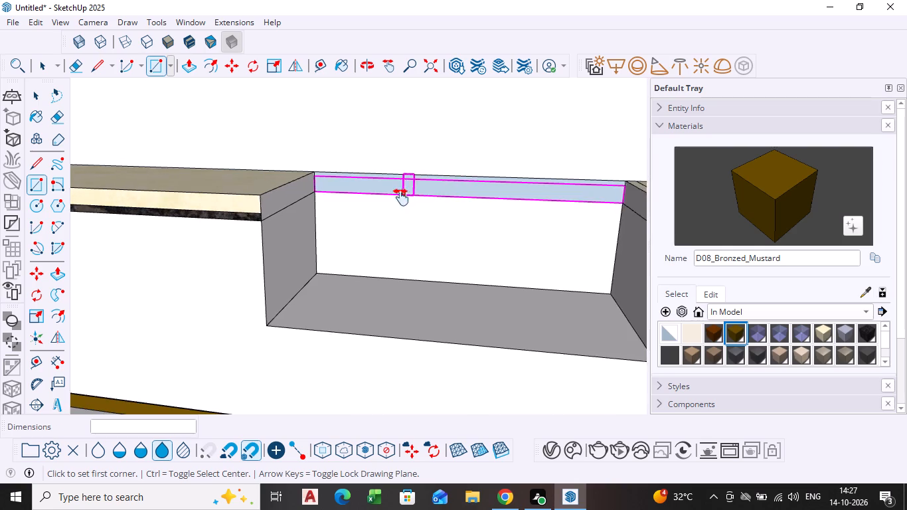
pyautogui.keyDown('shift'); pyautogui.moveTo(401, 197); pyautogui.dragTo(273, 197, button='middle'); pyautogui.keyUp('shift')
pyautogui.scroll(-3, 567, 197)
pyautogui.moveTo(528, 214); pyautogui.dragTo(301, 302, button='middle')
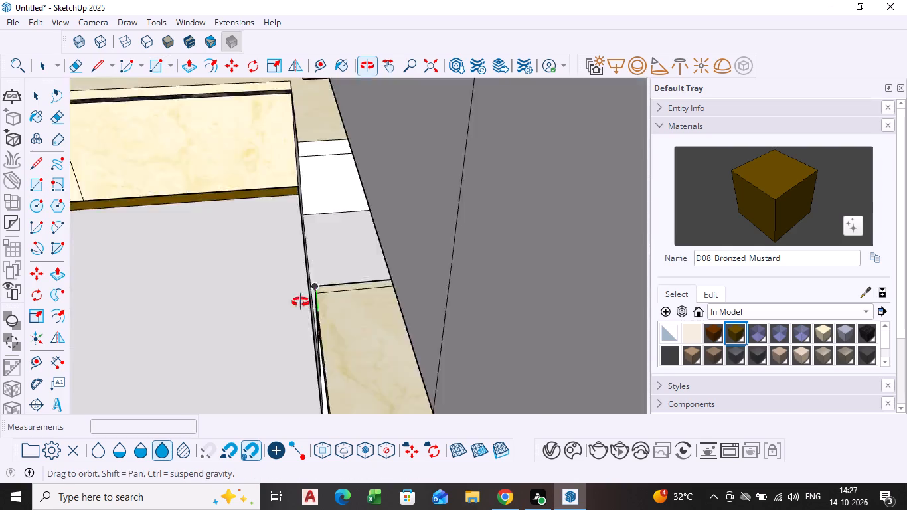
pyautogui.moveTo(301, 302); pyautogui.dragTo(545, 238, button='middle')
pyautogui.scroll(9, 273, 153)
pyautogui.moveTo(222, 227); pyautogui.dragTo(223, 215, button='middle')
pyautogui.scroll(5, 221, 227)
pyautogui.click(212, 226)
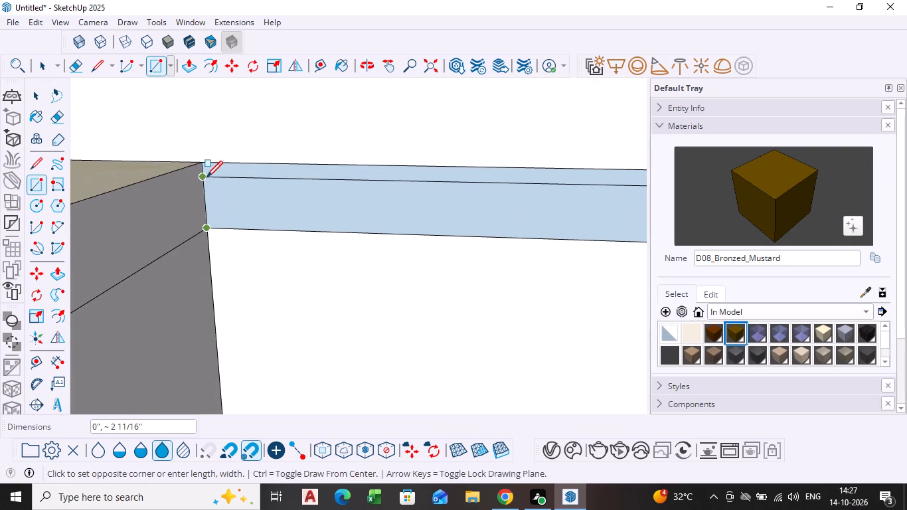
pyautogui.click(205, 165)
pyautogui.scroll(-4, 438, 176)
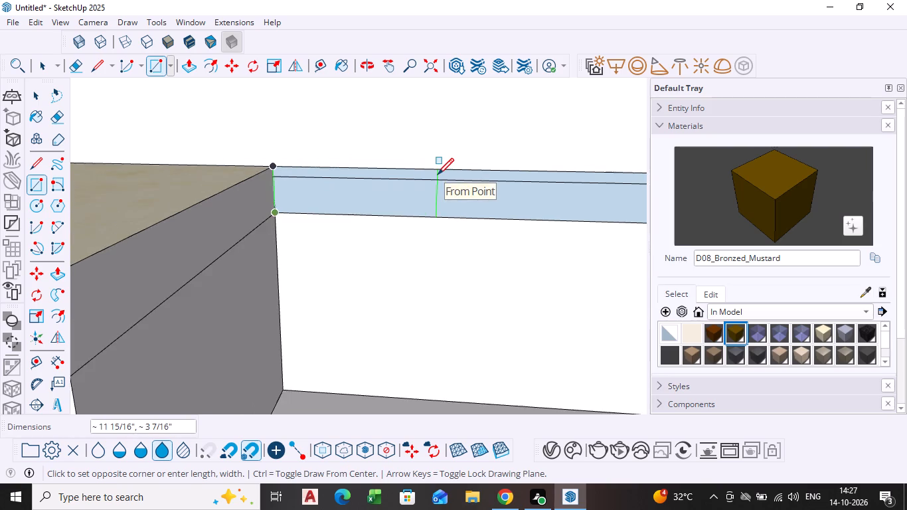
pyautogui.scroll(-1, 438, 176)
pyautogui.keyDown('shift'); pyautogui.moveTo(438, 177); pyautogui.dragTo(214, 158, button='middle'); pyautogui.keyUp('shift')
pyautogui.keyDown('shift'); pyautogui.moveTo(596, 169); pyautogui.dragTo(293, 169, button='middle'); pyautogui.keyUp('shift')
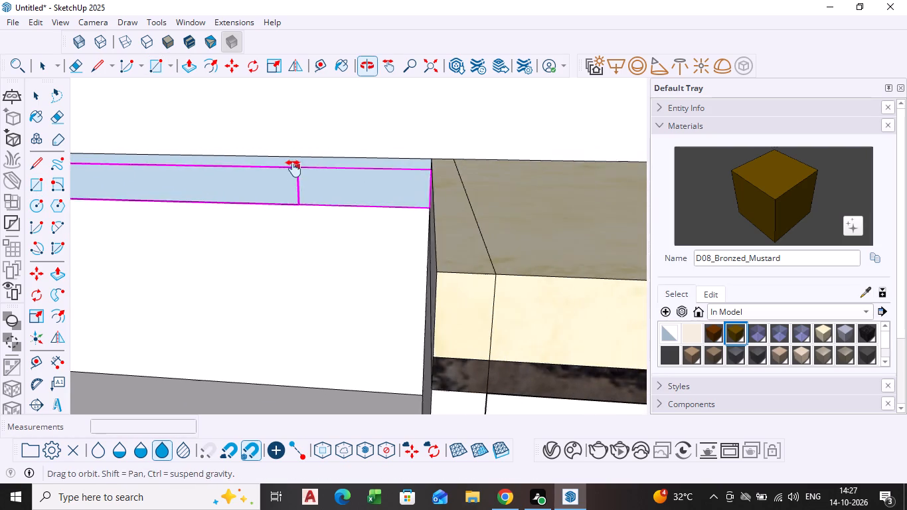
pyautogui.keyDown('shift'); pyautogui.moveTo(293, 169); pyautogui.dragTo(293, 169, button='middle'); pyautogui.keyUp('shift')
pyautogui.scroll(6, 420, 157)
pyautogui.moveTo(420, 160); pyautogui.dragTo(452, 151, button='middle')
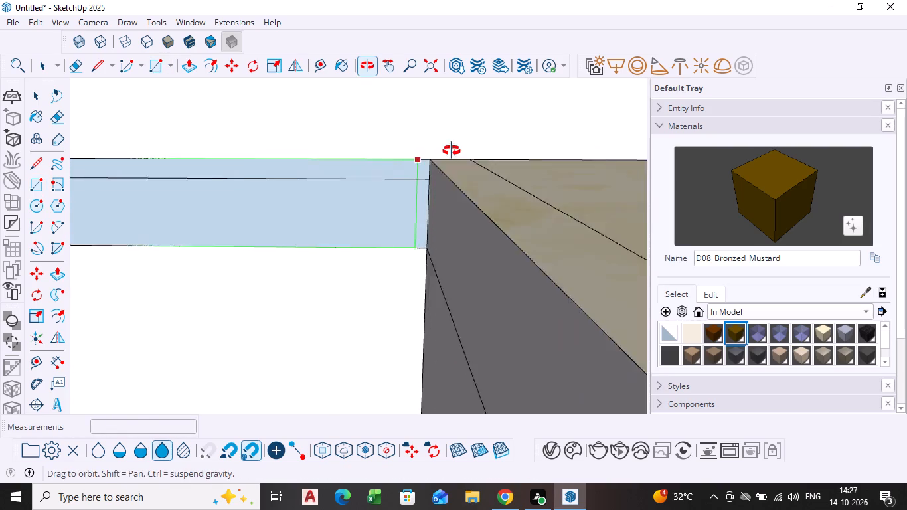
pyautogui.moveTo(452, 151); pyautogui.dragTo(481, 145, button='middle')
pyautogui.scroll(4, 414, 164)
pyautogui.click(427, 160)
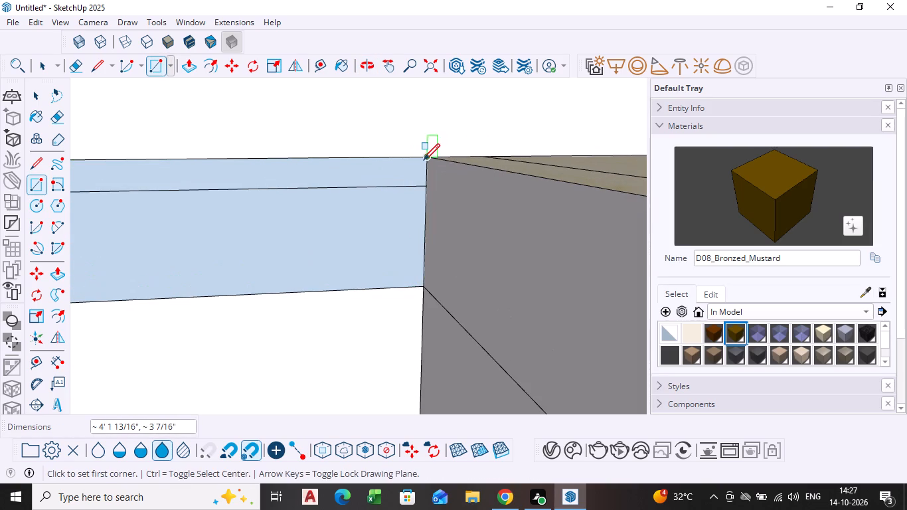
# Delete the lengthwise edge that divides the blue back strip between the two countertop ends.
pyautogui.scroll(-15, 414, 167)
pyautogui.press('b')
pyautogui.scroll(-5, 362, 199)
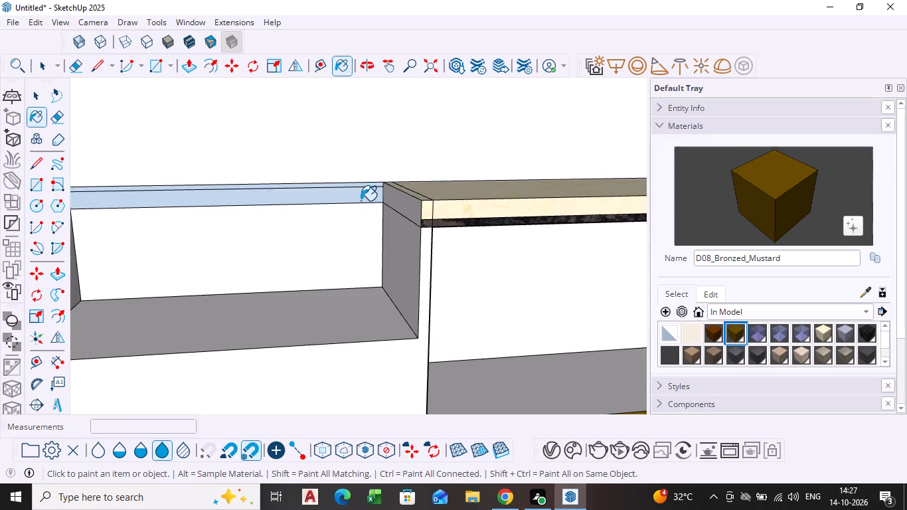
pyautogui.scroll(10, 256, 228)
pyautogui.press('x')
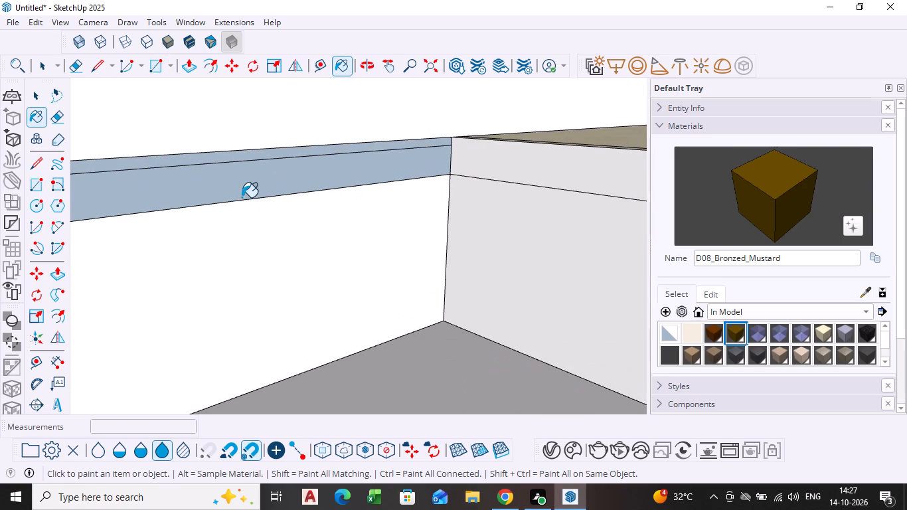
pyautogui.press('space')
pyautogui.click(244, 183)
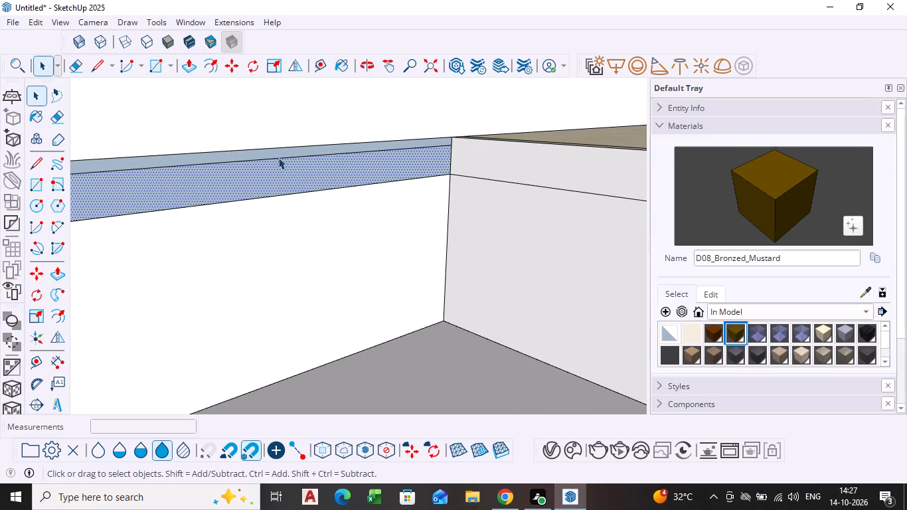
pyautogui.click(278, 157)
pyautogui.press('Delete')
# Reverse the blue strip face at the recess's back so its front side faces the room.
pyautogui.scroll(-3, 278, 157)
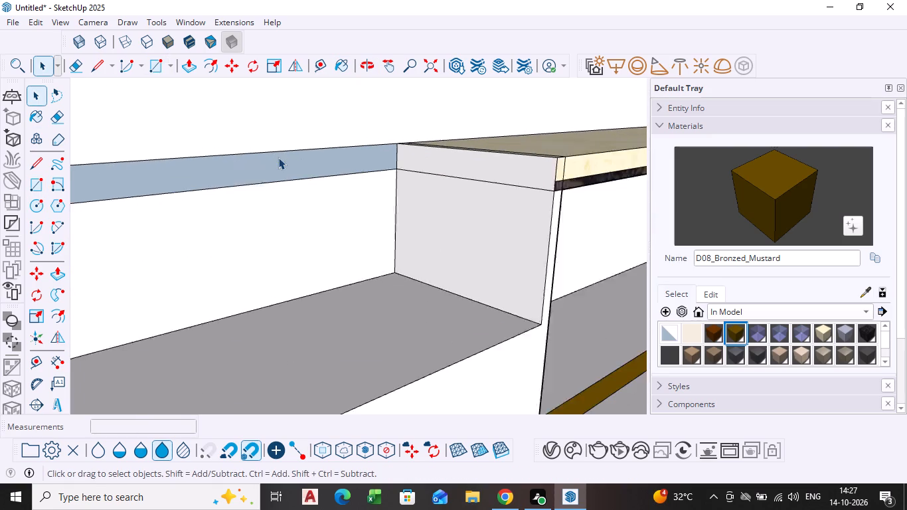
pyautogui.scroll(-12, 278, 157)
pyautogui.scroll(-4, 238, 209)
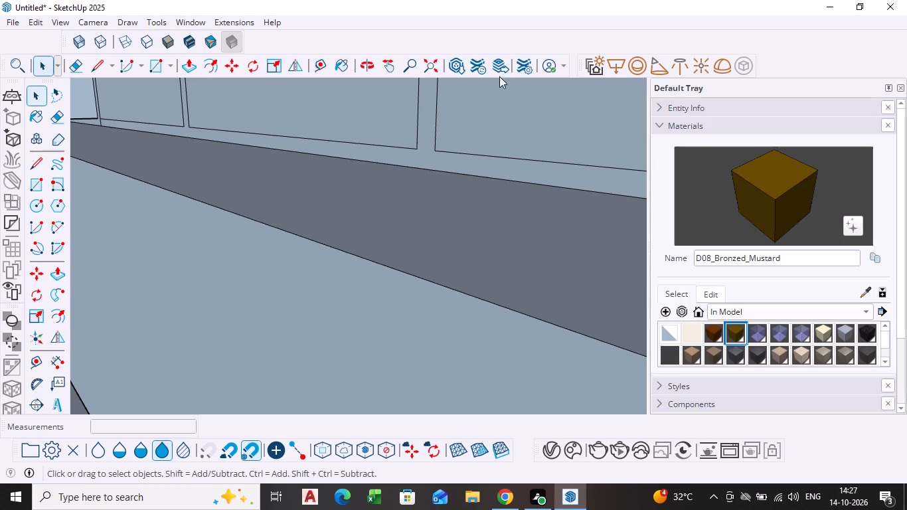
pyautogui.click(439, 72)
pyautogui.scroll(3, 437, 147)
pyautogui.scroll(-3, 437, 147)
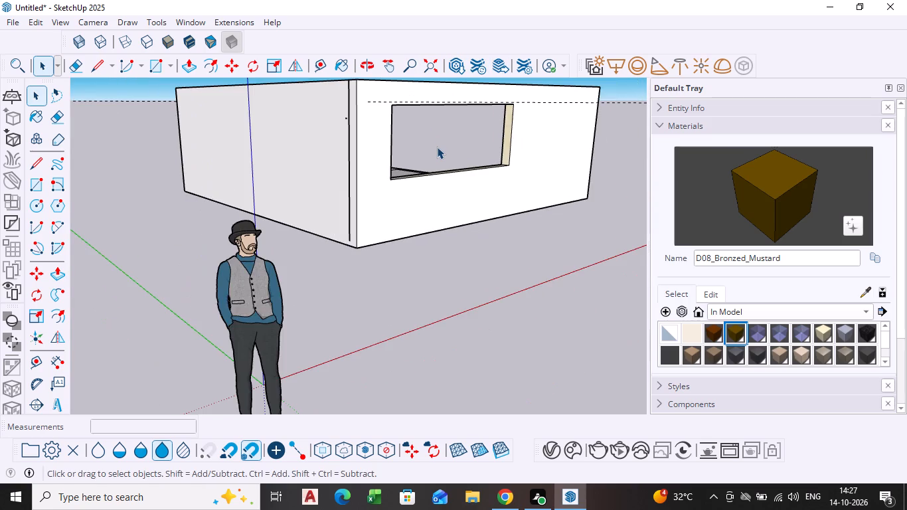
pyautogui.scroll(-1, 554, 155)
pyautogui.moveTo(554, 155); pyautogui.dragTo(97, 228, button='middle')
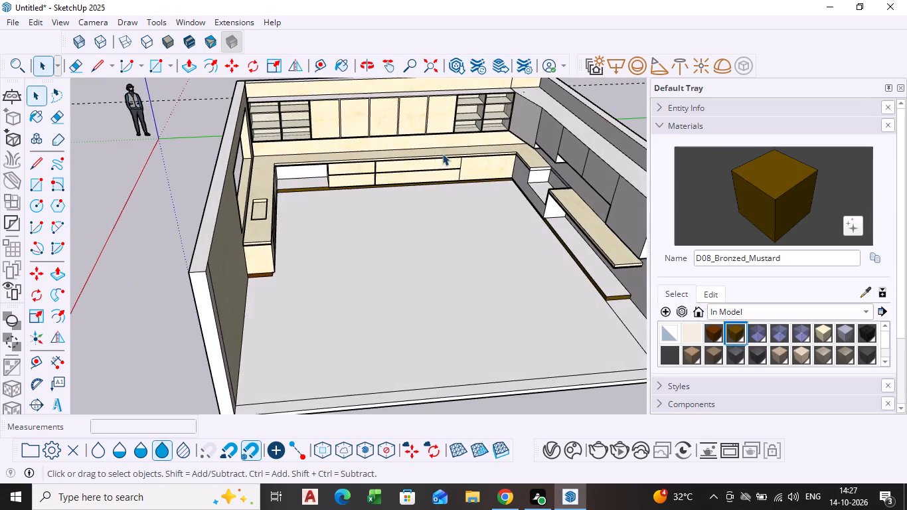
pyautogui.scroll(10, 487, 164)
pyautogui.scroll(-3, 507, 163)
pyautogui.keyDown('shift'); pyautogui.middleClick(232, 163); pyautogui.keyUp('shift')
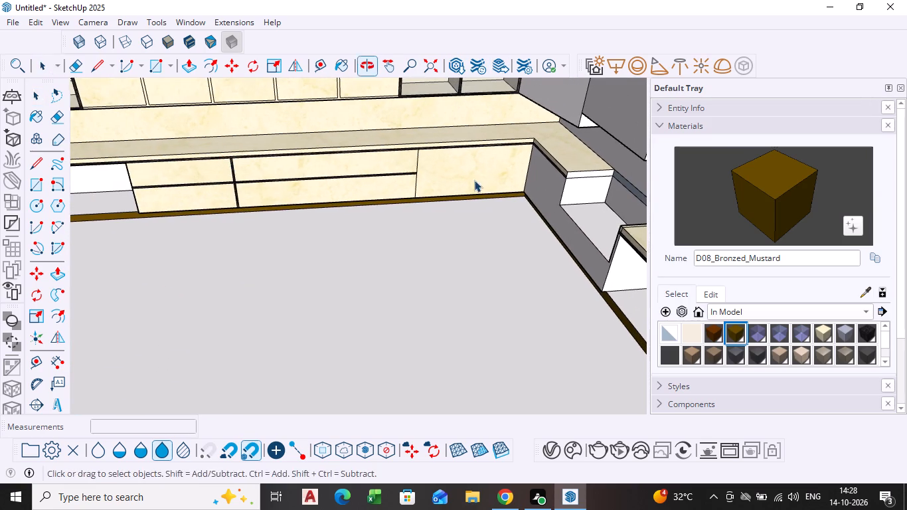
pyautogui.scroll(-1, 474, 181)
pyautogui.keyDown('shift'); pyautogui.moveTo(471, 182); pyautogui.dragTo(335, 191, button='middle'); pyautogui.keyUp('shift')
pyautogui.moveTo(379, 258); pyautogui.dragTo(585, 147, button='middle')
pyautogui.scroll(6, 403, 181)
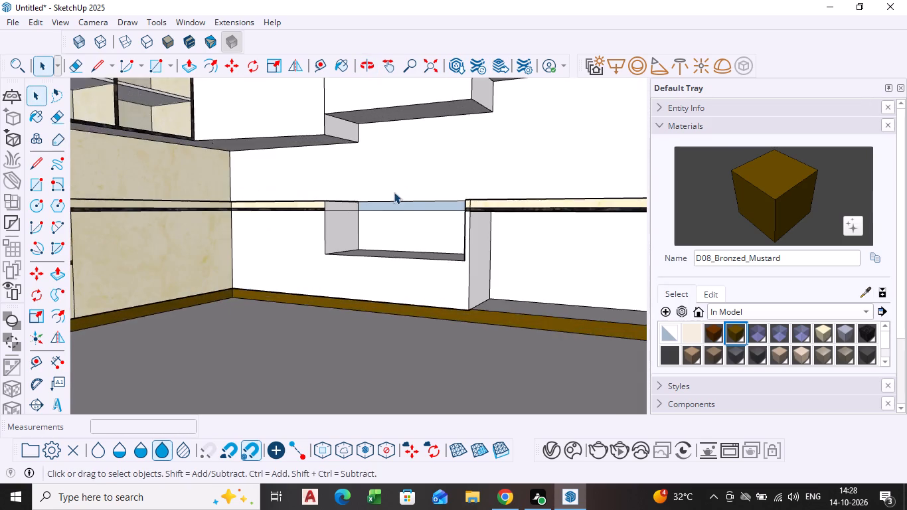
pyautogui.scroll(3, 394, 192)
pyautogui.moveTo(402, 231); pyautogui.dragTo(535, 256, button='middle')
pyautogui.scroll(10, 546, 202)
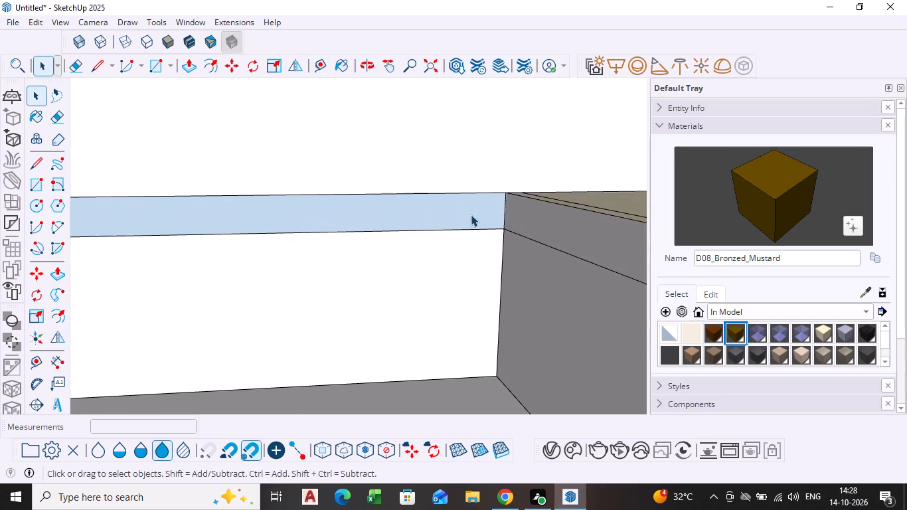
pyautogui.scroll(9, 482, 207)
pyautogui.scroll(-6, 455, 230)
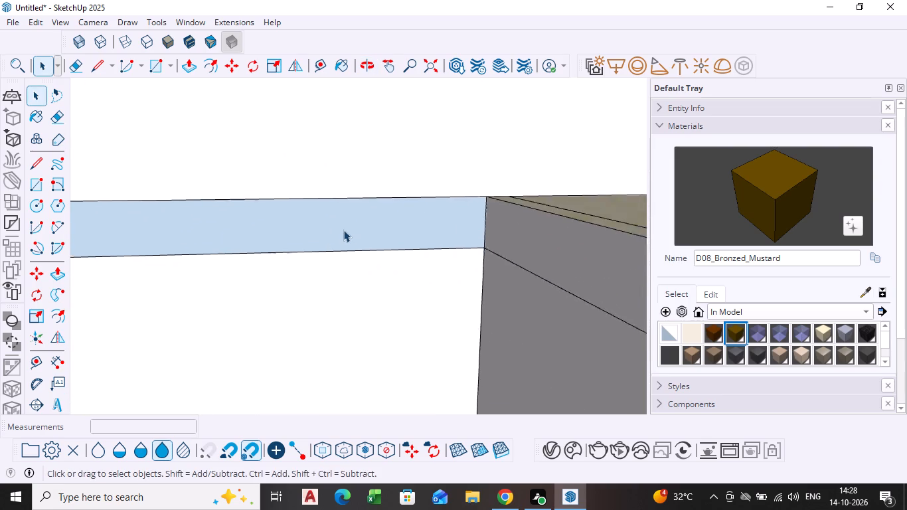
pyautogui.scroll(-7, 343, 230)
pyautogui.keyDown('shift'); pyautogui.moveTo(297, 230); pyautogui.dragTo(475, 223, button='middle'); pyautogui.keyUp('shift')
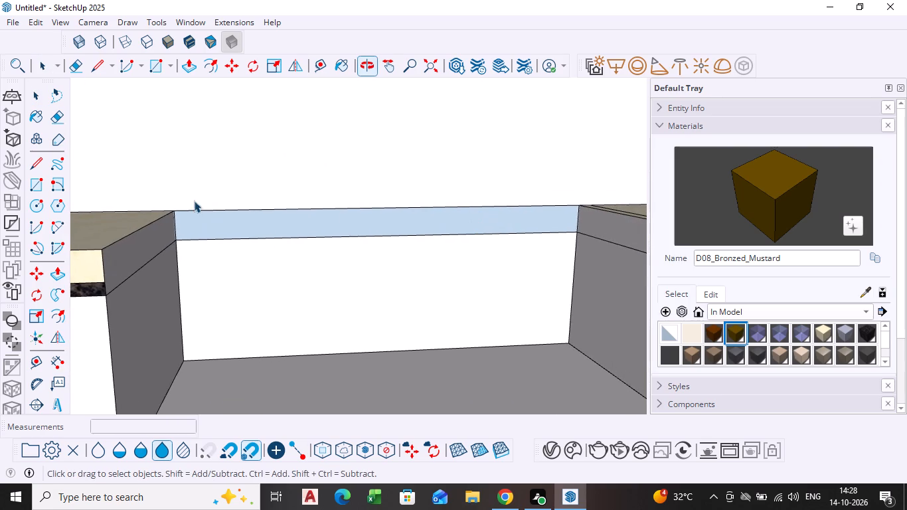
pyautogui.click(212, 222)
pyautogui.rightClick(212, 222)
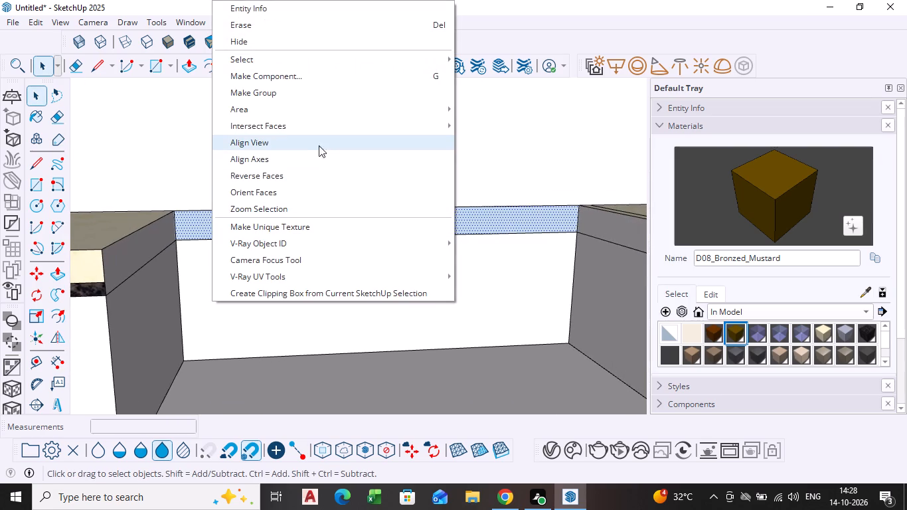
pyautogui.click(278, 171)
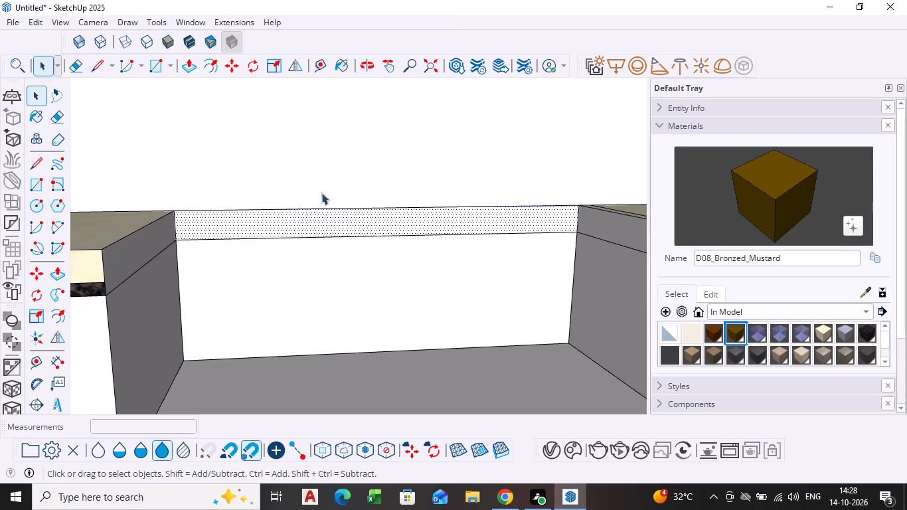
# Delete the strip's upper and lower edges at the recess's back to merge it with the wall face.
pyautogui.scroll(-4, 455, 201)
pyautogui.scroll(-5, 511, 241)
pyautogui.moveTo(506, 262); pyautogui.dragTo(497, 268, button='middle')
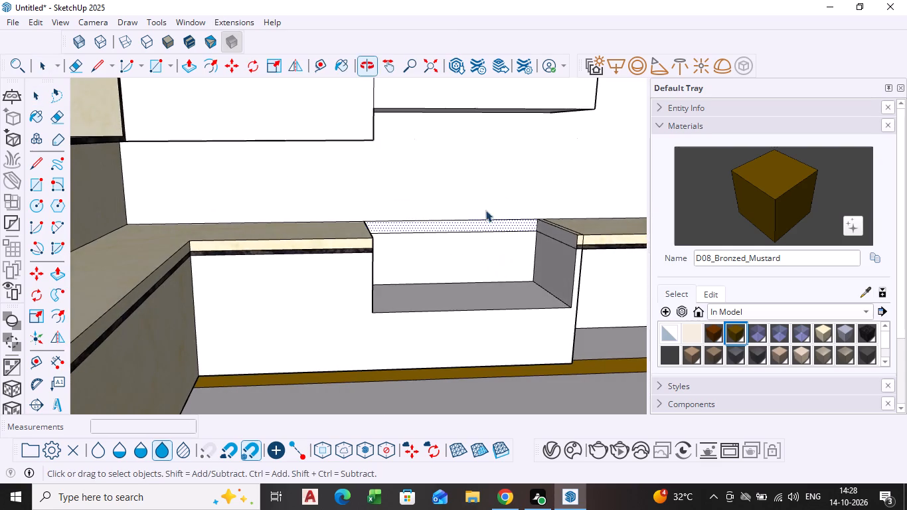
pyautogui.scroll(3, 487, 222)
pyautogui.click(485, 219)
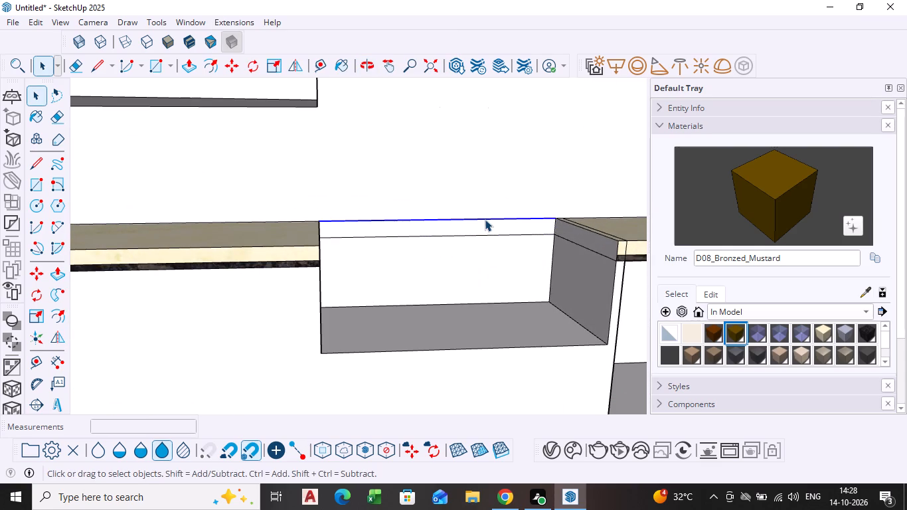
pyautogui.press('Delete')
pyautogui.click(485, 236)
pyautogui.press('Delete')
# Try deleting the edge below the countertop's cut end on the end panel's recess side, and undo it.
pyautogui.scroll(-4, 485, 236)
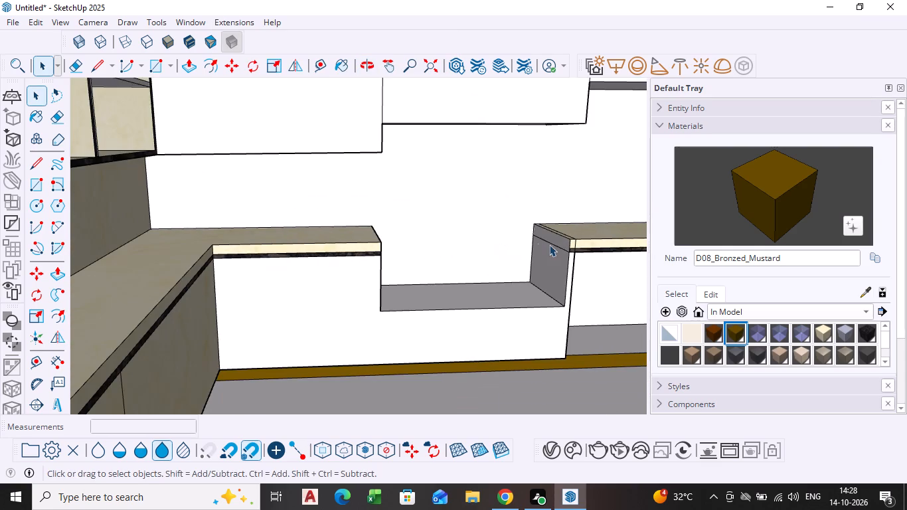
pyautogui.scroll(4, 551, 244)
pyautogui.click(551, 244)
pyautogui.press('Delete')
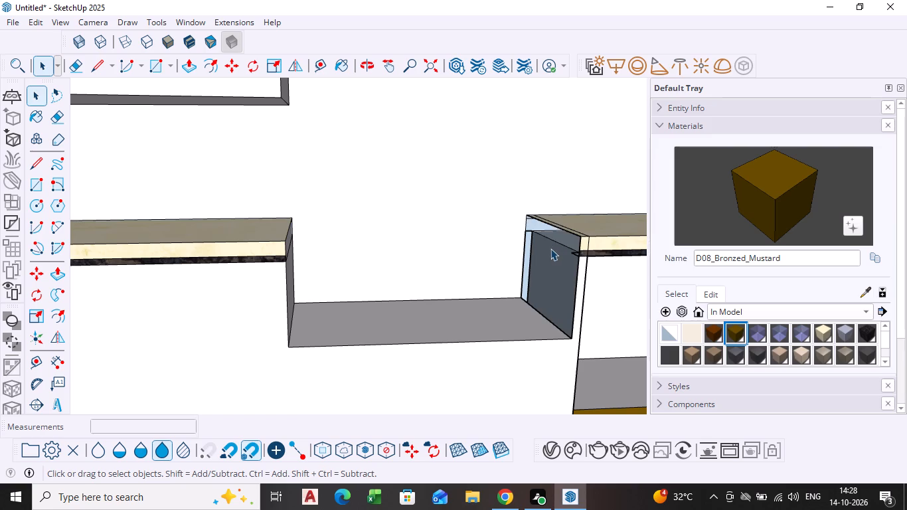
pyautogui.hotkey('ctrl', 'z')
# Delete the edge below the countertop's cut end on the recess side opposite the end panel.
pyautogui.scroll(-1, 548, 253)
pyautogui.moveTo(543, 256); pyautogui.dragTo(390, 312, button='middle')
pyautogui.scroll(3, 345, 276)
pyautogui.click(288, 228)
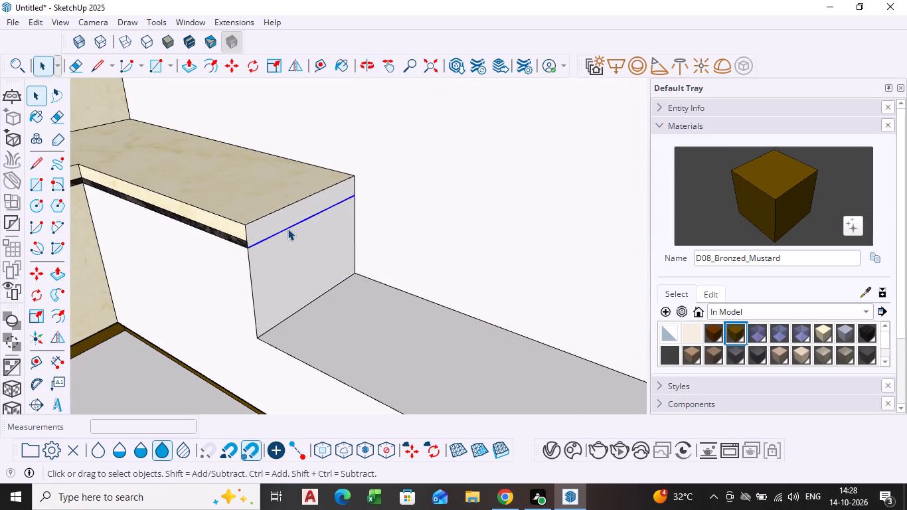
pyautogui.press('Delete')
# Push/Pull the narrow countertop strip above the end panel up about 2' 5 9/16" to the wall unit's underside.
pyautogui.scroll(-3, 289, 238)
pyautogui.scroll(-4, 340, 312)
pyautogui.moveTo(317, 312); pyautogui.dragTo(286, 306, button='middle')
pyautogui.keyDown('shift'); pyautogui.scroll(1, 286, 306); pyautogui.keyUp('shift')
pyautogui.scroll(5, 445, 295)
pyautogui.scroll(-4, 440, 309)
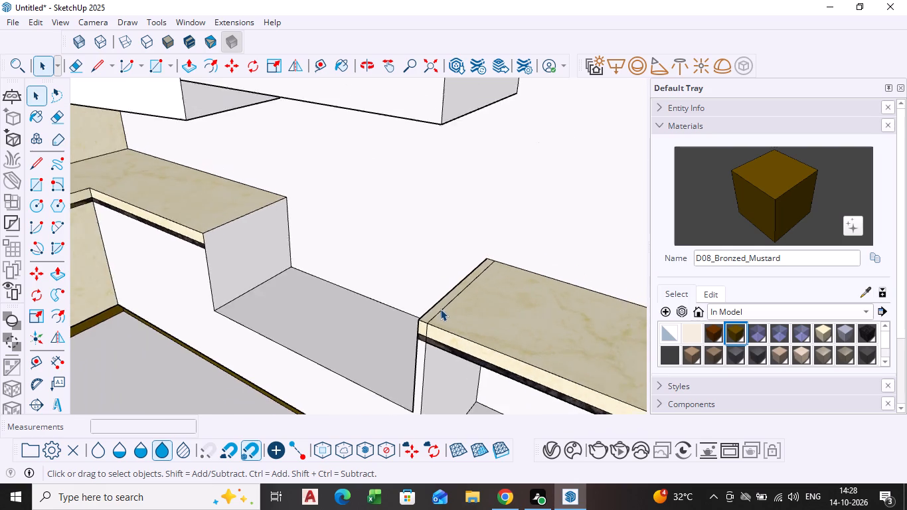
pyautogui.scroll(-5, 440, 309)
pyautogui.moveTo(446, 320); pyautogui.dragTo(527, 338, button='middle')
pyautogui.moveTo(469, 297); pyautogui.dragTo(357, 325, button='middle')
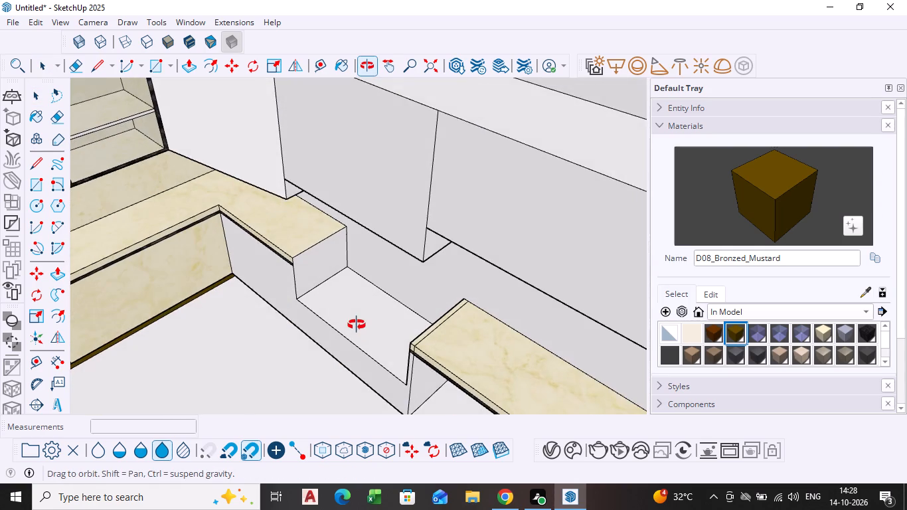
pyautogui.moveTo(357, 325); pyautogui.dragTo(357, 319, button='middle')
pyautogui.scroll(8, 430, 353)
pyautogui.click(406, 328)
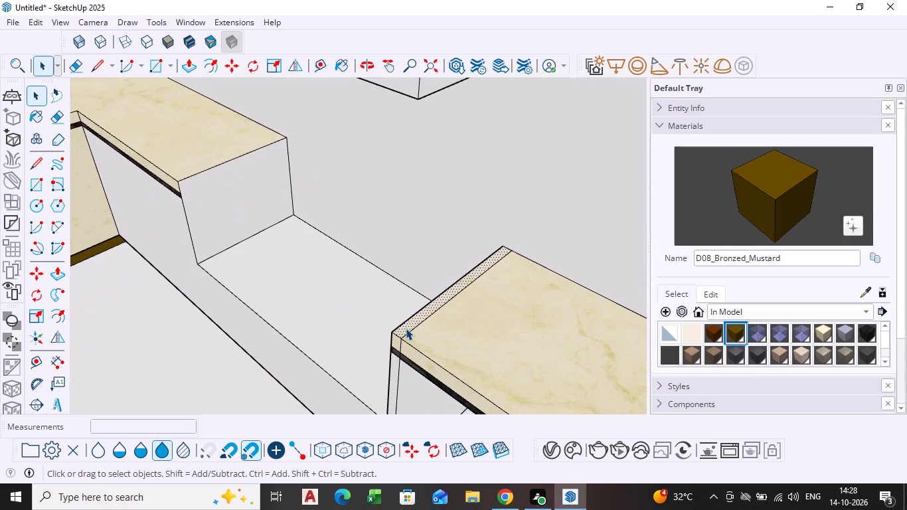
pyautogui.press('p')
pyautogui.click(406, 328)
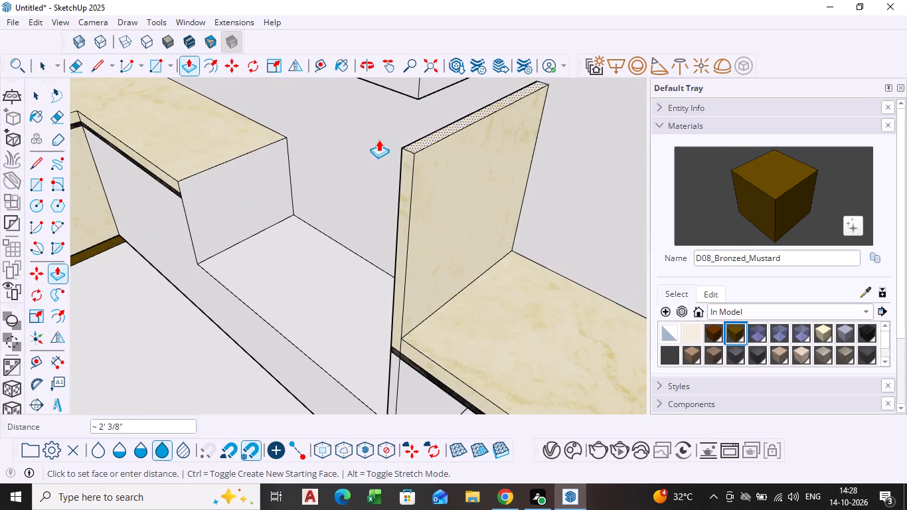
pyautogui.scroll(-5, 378, 79)
pyautogui.moveTo(376, 86); pyautogui.dragTo(335, 289, button='middle')
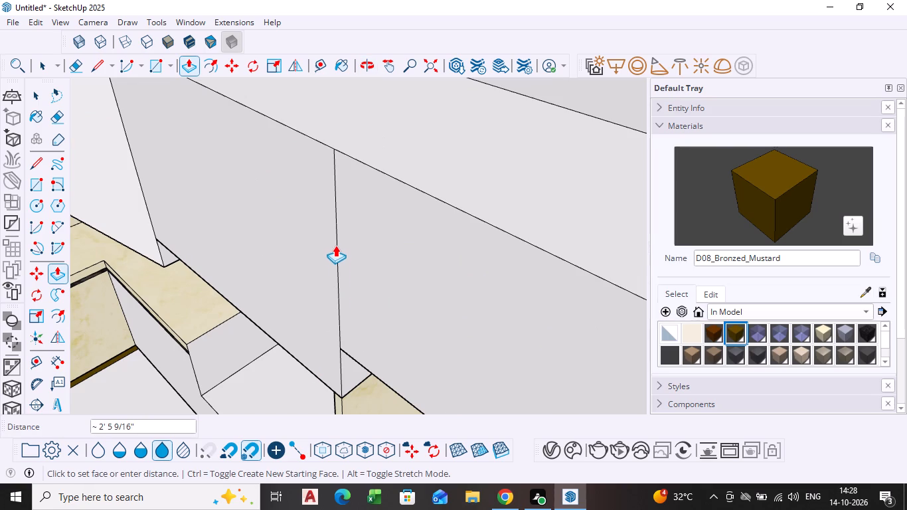
pyautogui.click(335, 244)
pyautogui.scroll(-2, 343, 325)
pyautogui.moveTo(343, 325); pyautogui.dragTo(473, 183, button='middle')
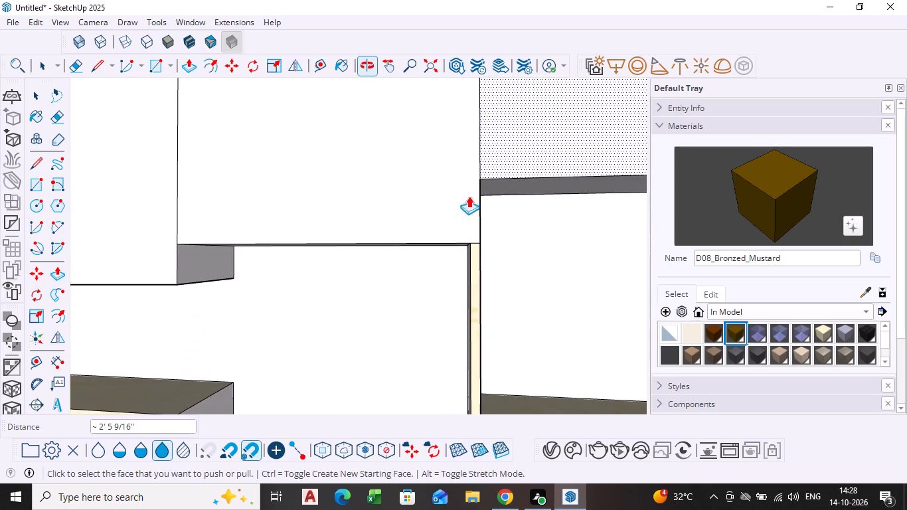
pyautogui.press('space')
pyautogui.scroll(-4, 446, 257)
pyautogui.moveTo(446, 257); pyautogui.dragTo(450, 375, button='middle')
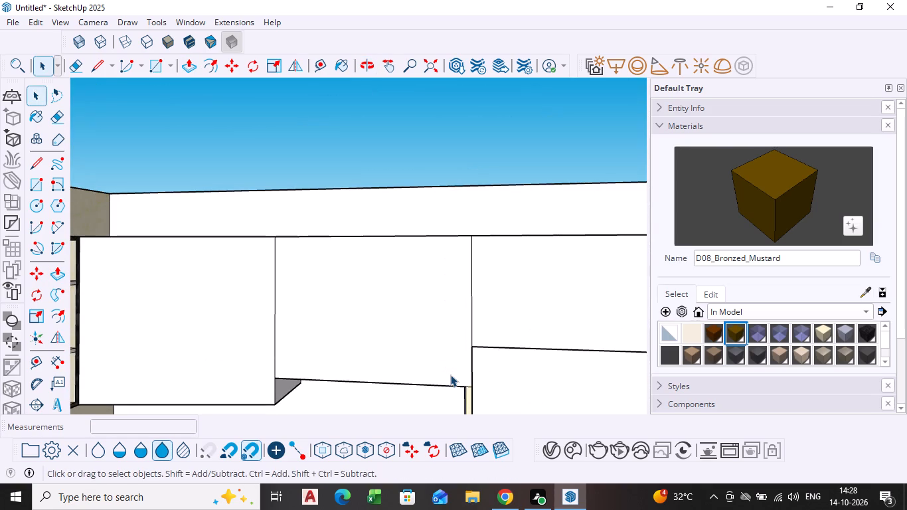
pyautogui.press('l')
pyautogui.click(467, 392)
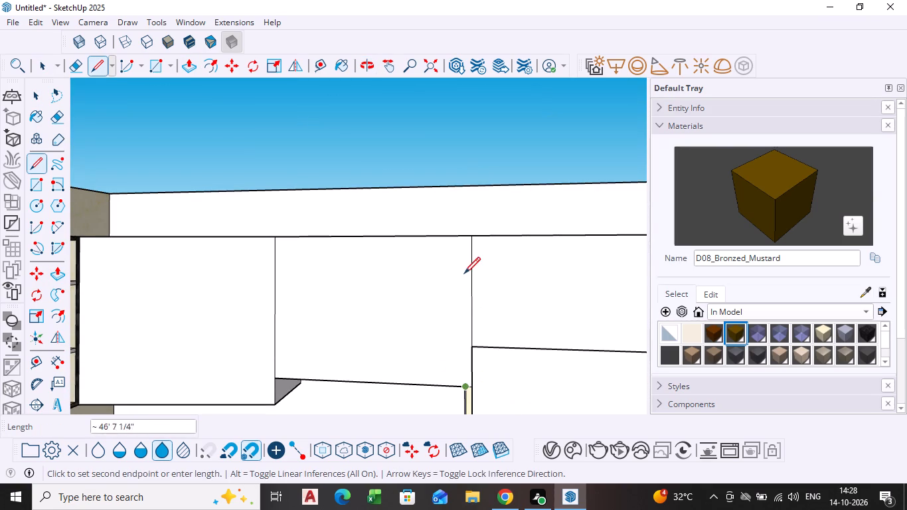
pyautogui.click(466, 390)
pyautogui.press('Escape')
# Draw a vertical line on the wall unit's front from the raised panel's recess-side corner up to the unit's top edge.
pyautogui.scroll(3, 471, 369)
pyautogui.moveTo(467, 361); pyautogui.dragTo(507, 268, button='middle')
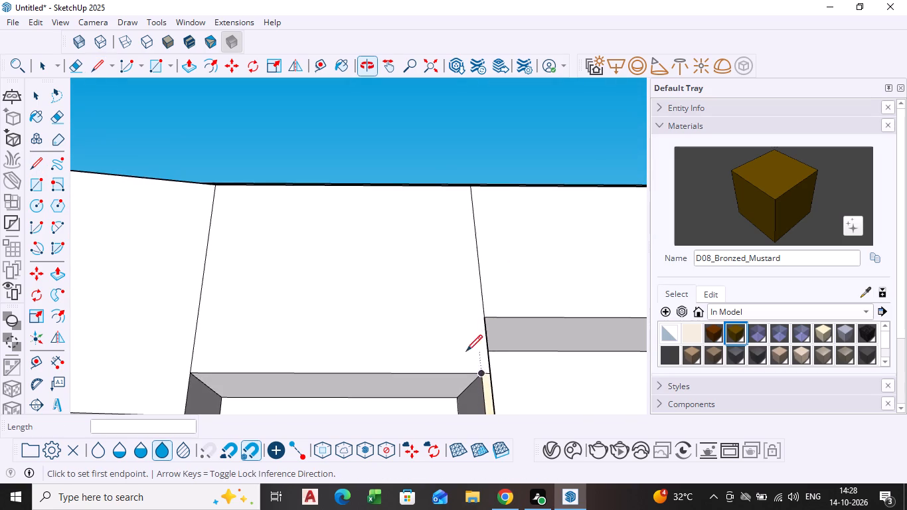
pyautogui.click(483, 372)
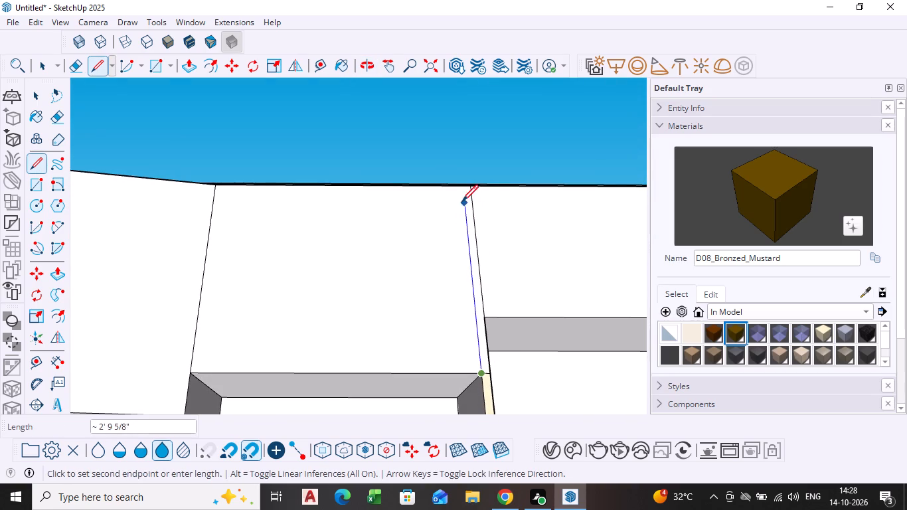
pyautogui.click(460, 186)
pyautogui.press('space')
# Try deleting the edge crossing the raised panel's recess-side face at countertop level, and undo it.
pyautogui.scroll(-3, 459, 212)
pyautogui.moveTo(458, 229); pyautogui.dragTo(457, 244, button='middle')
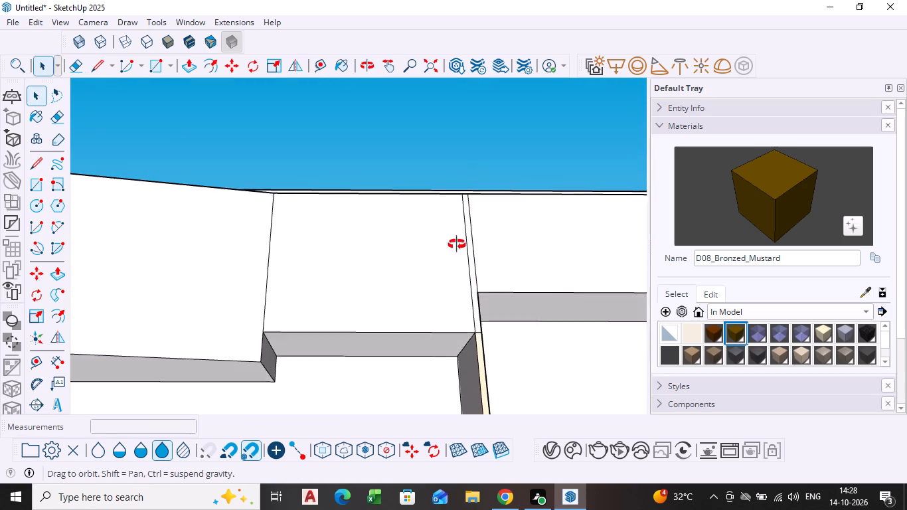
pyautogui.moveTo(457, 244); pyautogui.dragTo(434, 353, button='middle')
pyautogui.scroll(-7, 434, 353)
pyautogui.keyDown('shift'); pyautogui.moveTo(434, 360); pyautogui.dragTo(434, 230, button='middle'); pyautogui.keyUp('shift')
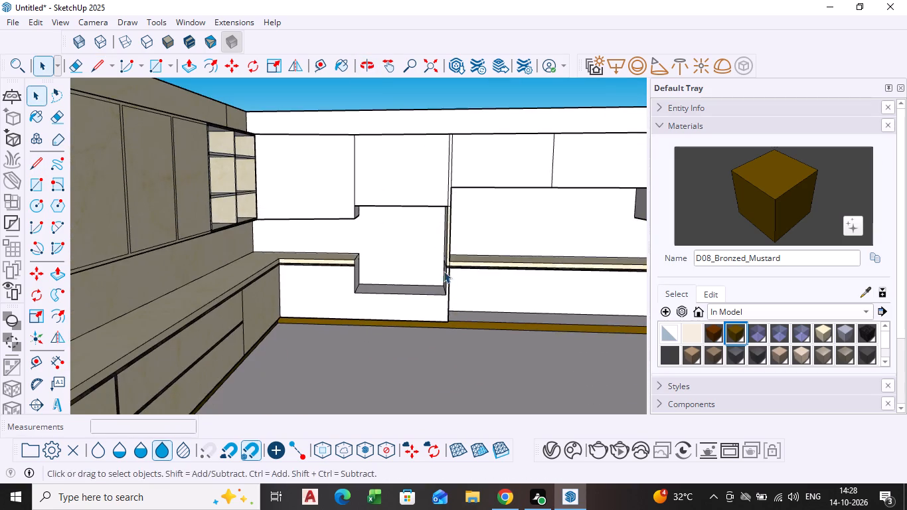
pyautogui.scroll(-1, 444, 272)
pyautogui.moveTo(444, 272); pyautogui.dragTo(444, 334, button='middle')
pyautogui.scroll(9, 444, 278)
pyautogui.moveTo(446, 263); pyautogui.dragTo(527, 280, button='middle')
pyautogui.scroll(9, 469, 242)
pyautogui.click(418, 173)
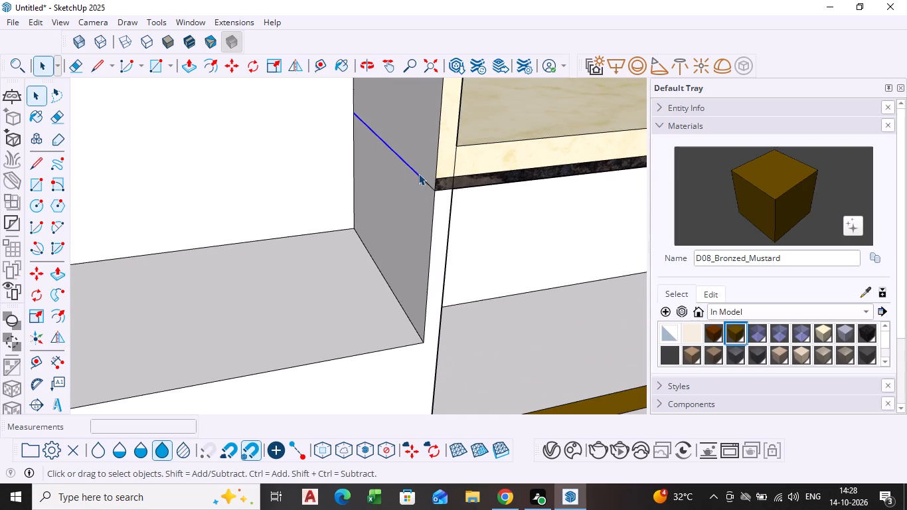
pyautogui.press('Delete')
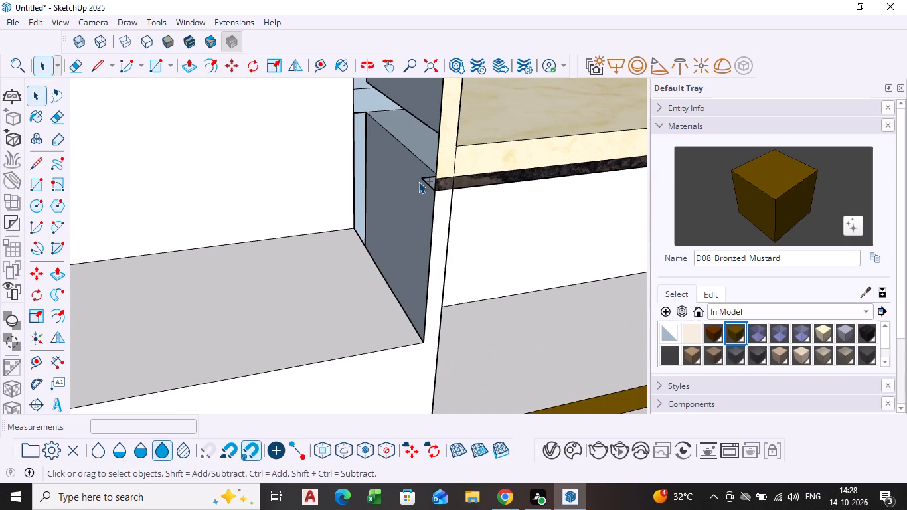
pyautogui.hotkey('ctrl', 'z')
# Examine the raised end panel's junction with the countertop and its alignment with the wall units.
pyautogui.scroll(8, 434, 187)
pyautogui.scroll(-4, 439, 222)
pyautogui.scroll(4, 450, 195)
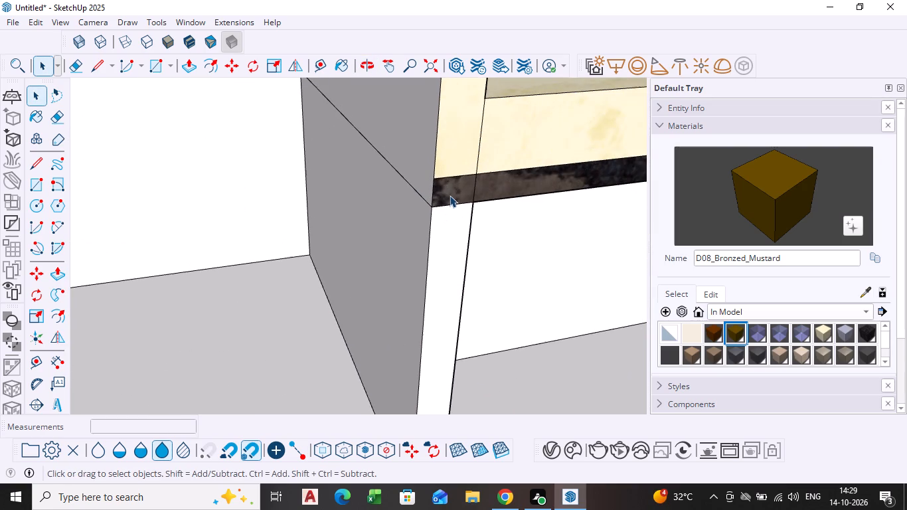
pyautogui.scroll(-5, 450, 195)
pyautogui.scroll(-20, 455, 209)
pyautogui.scroll(-1, 455, 209)
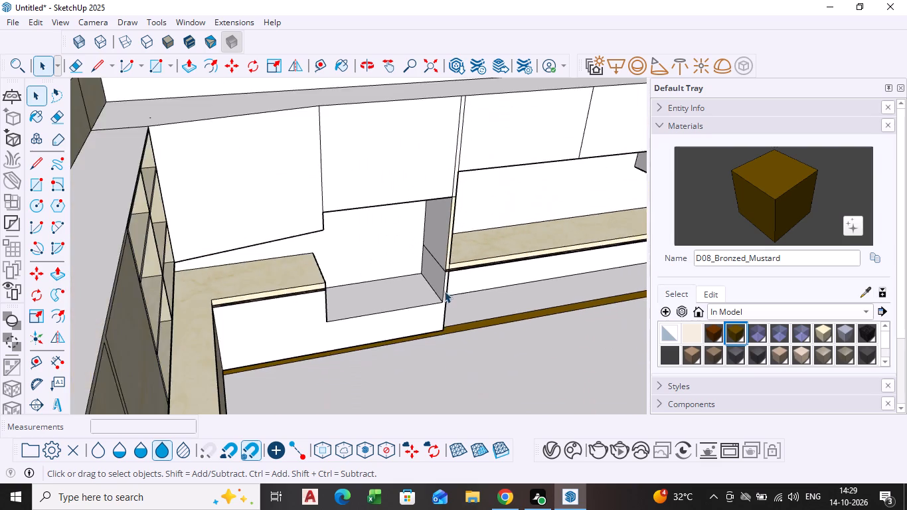
pyautogui.moveTo(441, 290); pyautogui.dragTo(390, 197, button='middle')
pyautogui.scroll(1, 364, 296)
pyautogui.scroll(-4, 364, 296)
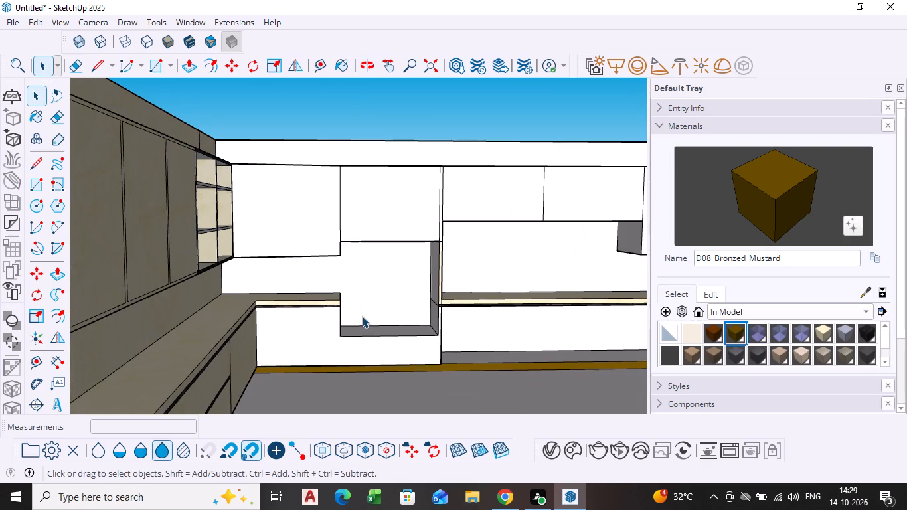